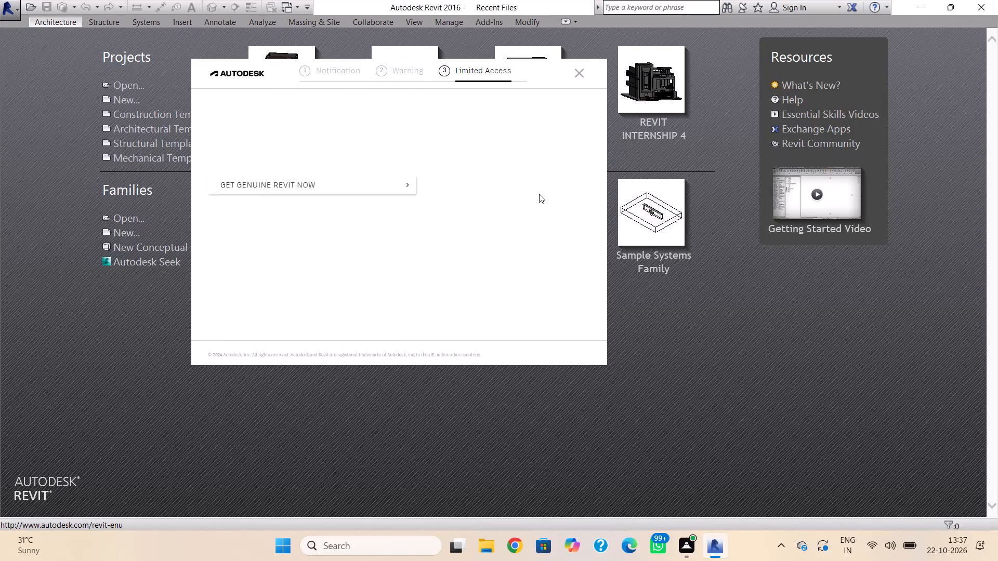
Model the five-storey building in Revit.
Dismiss the licence notification and create a new project from the Architectural Template.
{"action": "left_click", "coordinate": [582, 68]}
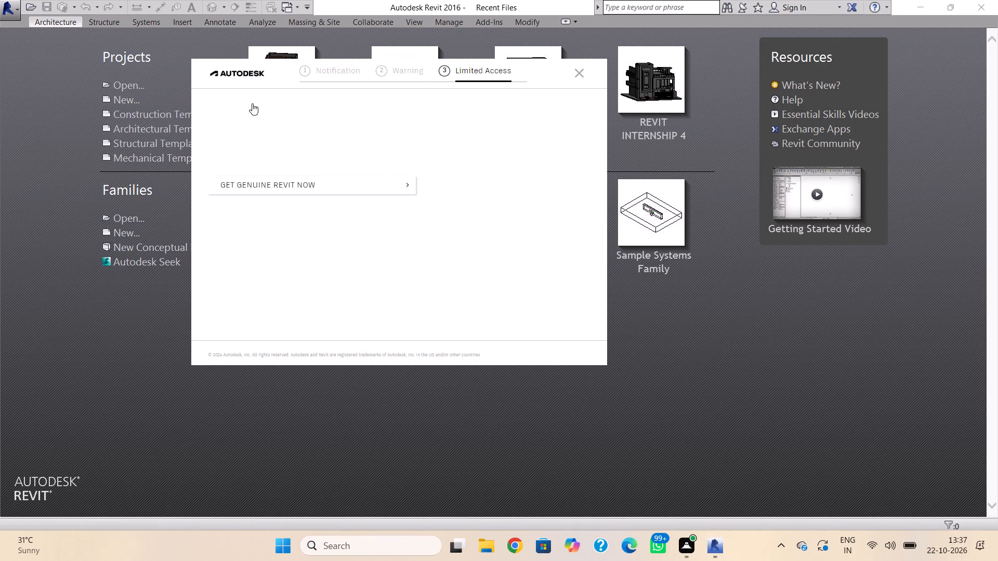
{"action": "left_click", "coordinate": [128, 99]}
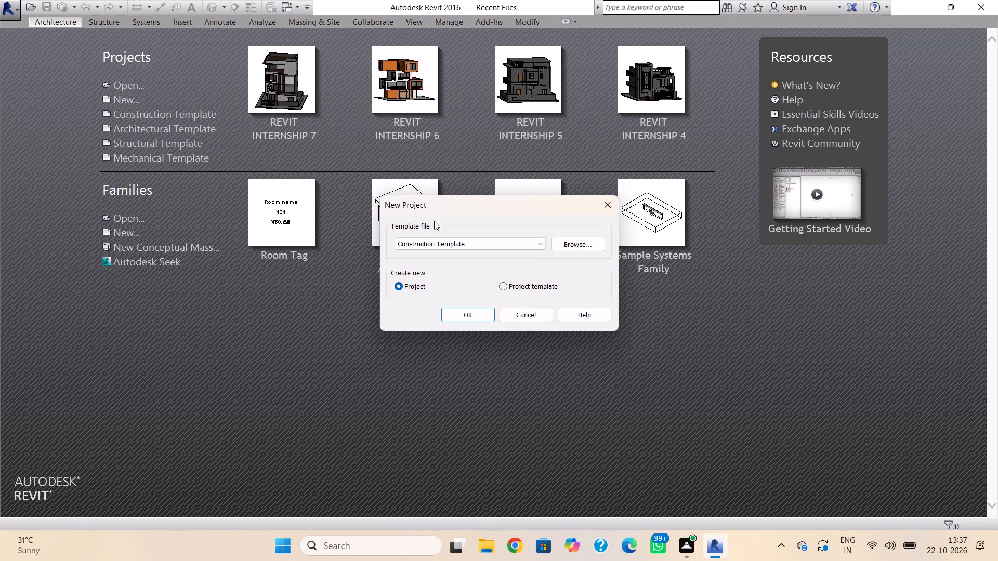
{"action": "left_click", "coordinate": [438, 244]}
{"action": "left_click", "coordinate": [445, 272]}
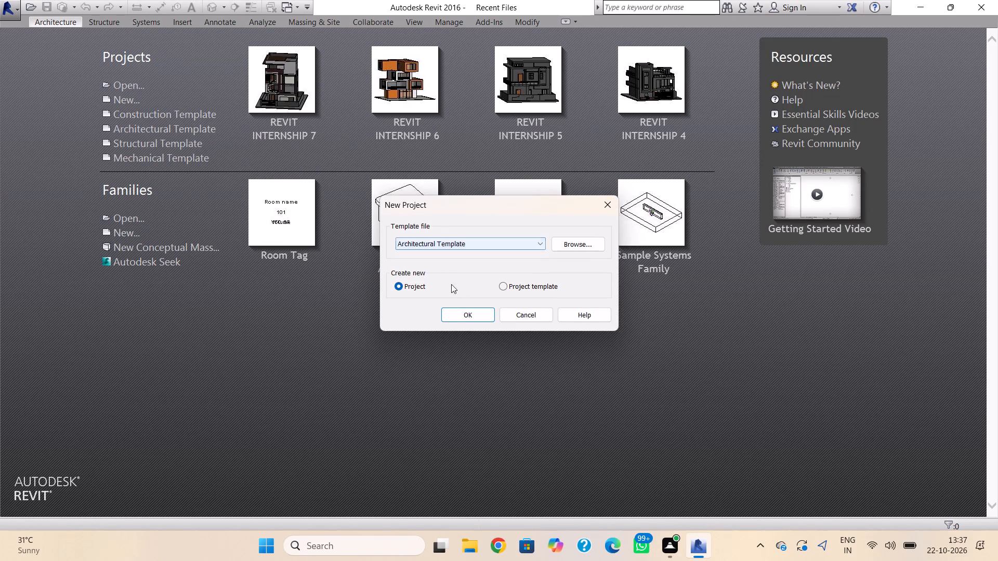
{"action": "left_click", "coordinate": [461, 312]}
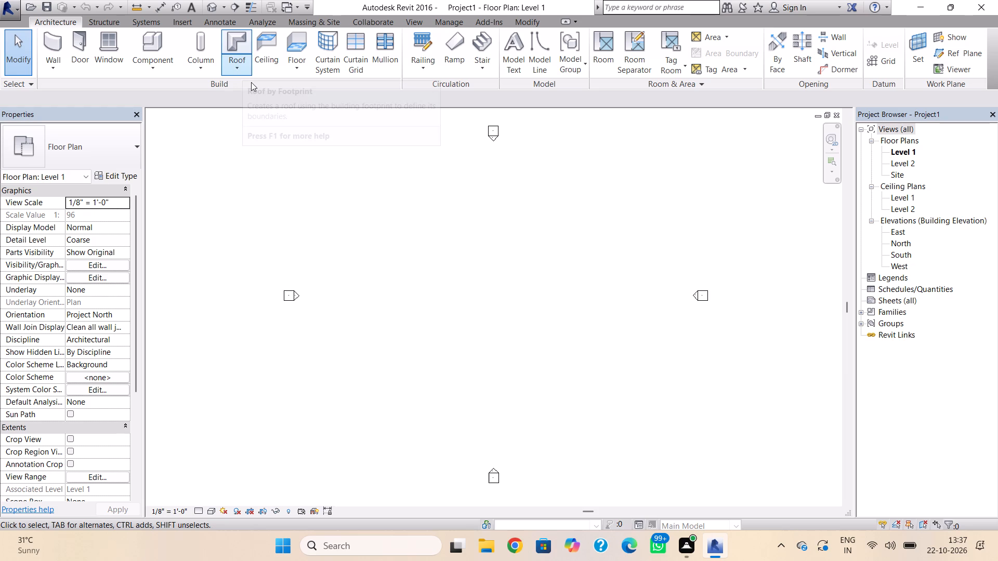
Draw a rectangle of Generic - 8" walls about 32' by 28' on Level 1, between the elevation markers.
{"action": "left_click", "coordinate": [58, 47]}
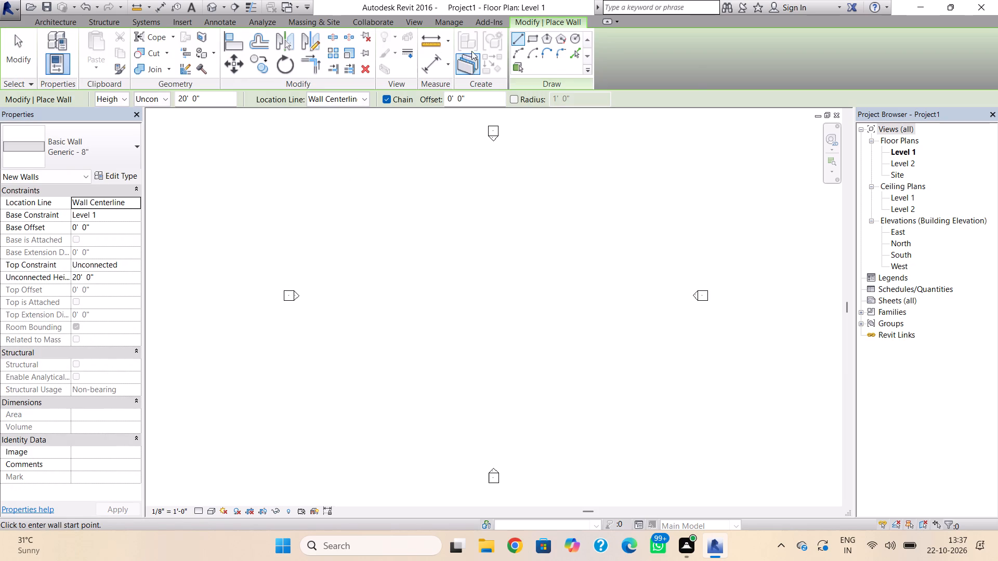
{"action": "left_click", "coordinate": [527, 38]}
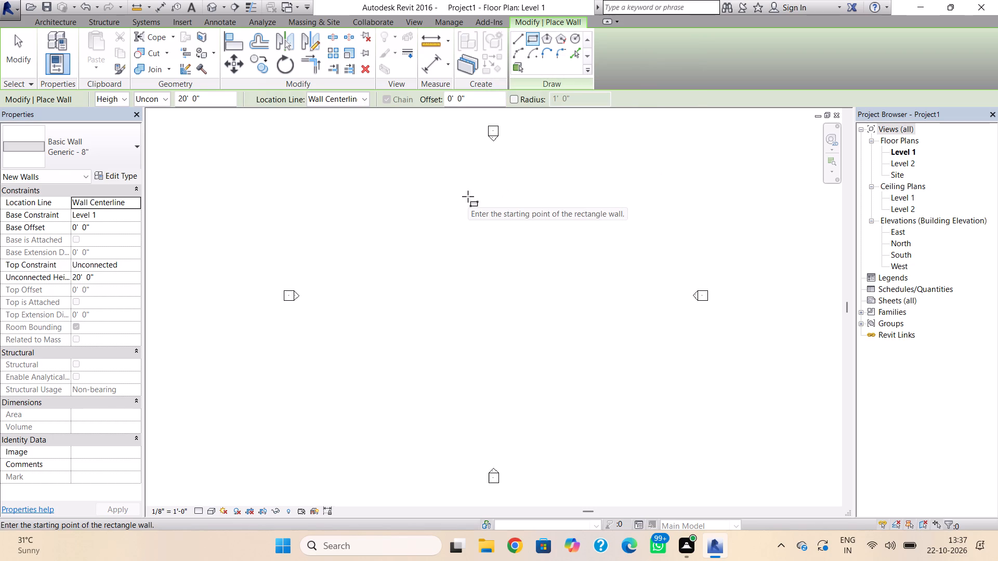
{"action": "left_click", "coordinate": [434, 203]}
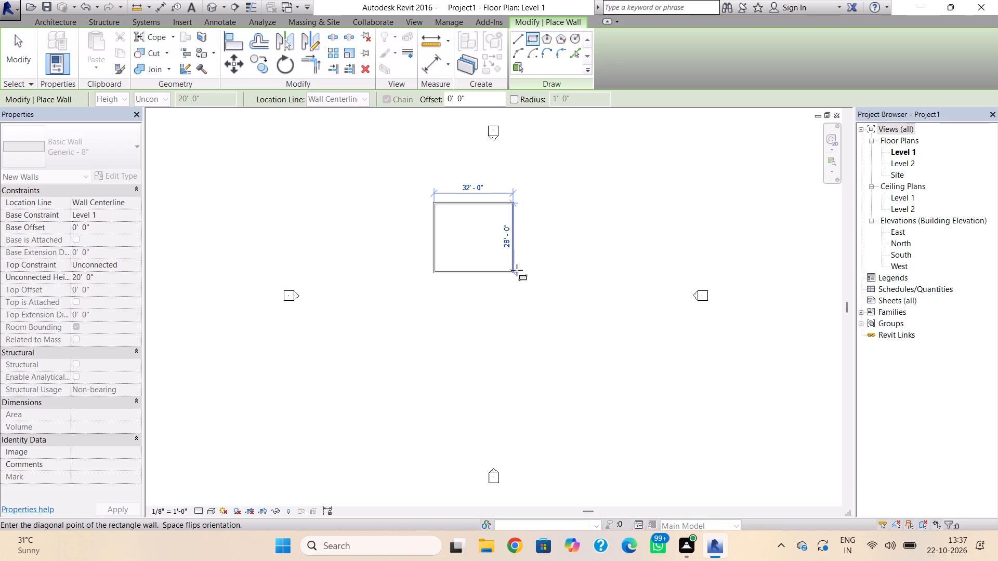
{"action": "left_click", "coordinate": [517, 270]}
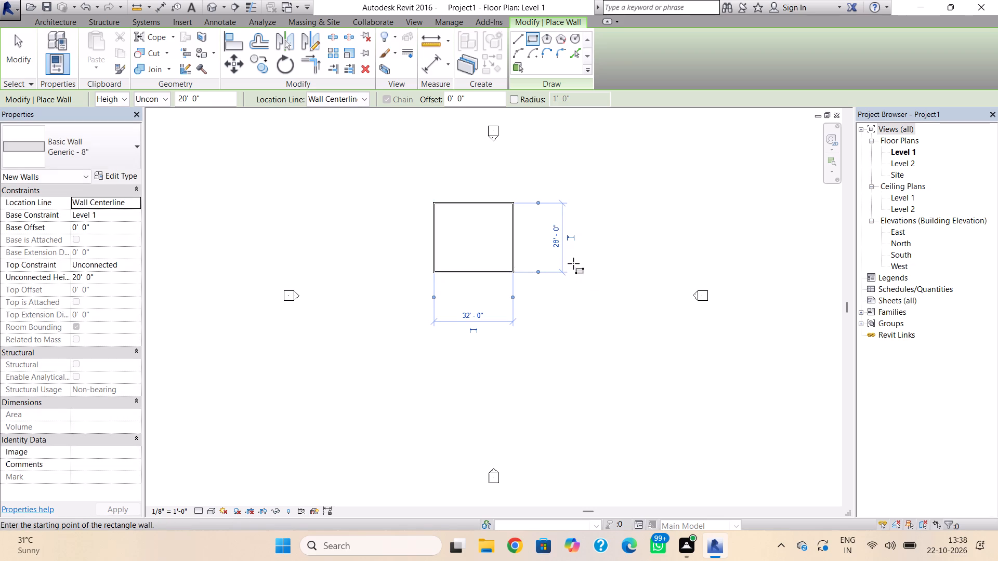
{"action": "key", "text": "Escape"}
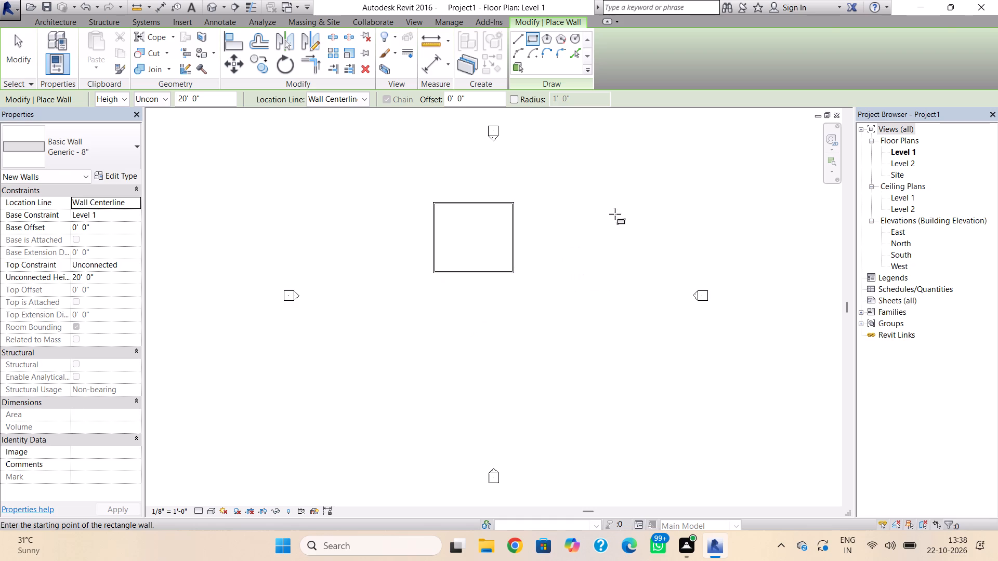
{"action": "key", "text": "Escape"}
Set the unconnected height of all four walls to 12'.
{"action": "left_click_drag", "start_coordinate": [572, 173], "coordinate": [432, 309]}
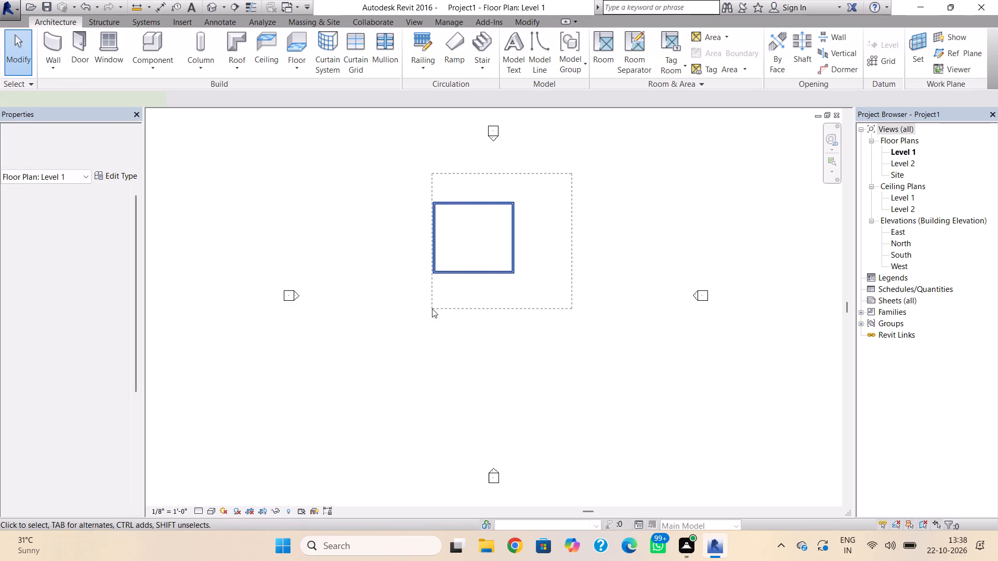
{"action": "left_click", "coordinate": [103, 276]}
{"action": "left_click_drag", "start_coordinate": [103, 276], "coordinate": [19, 272]}
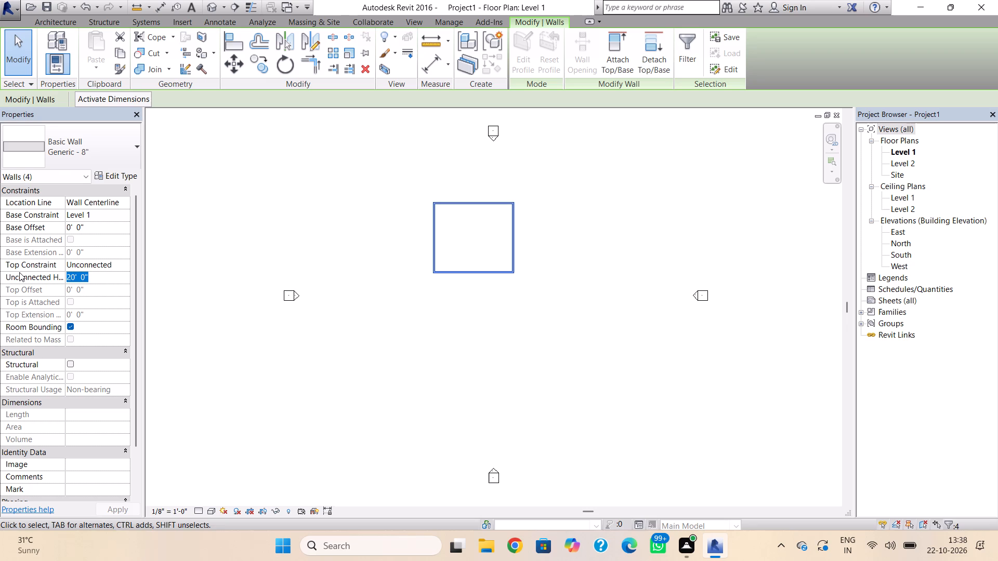
{"action": "type", "text": "12"}
{"action": "key", "text": "apostrophe"}
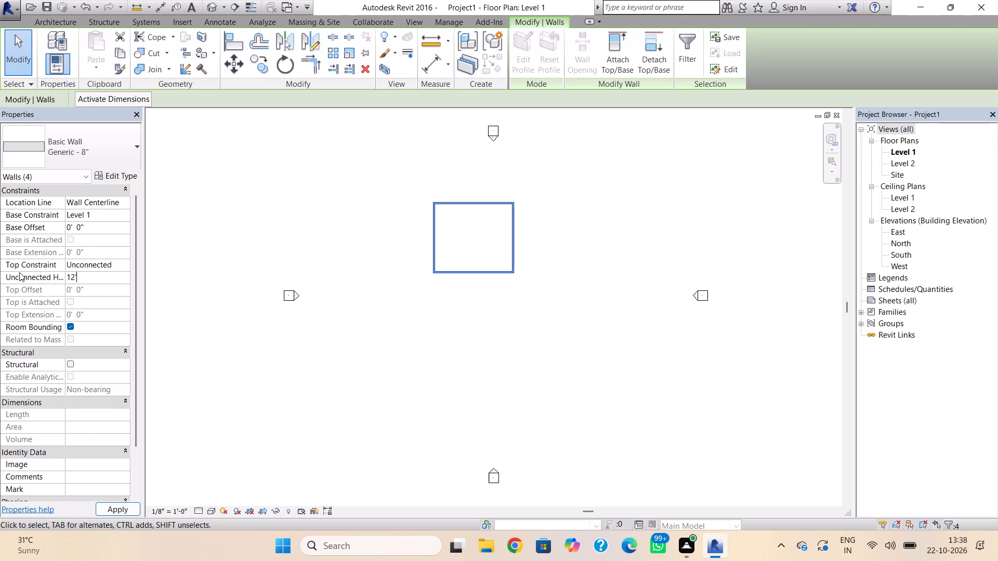
{"action": "key", "text": "Return"}
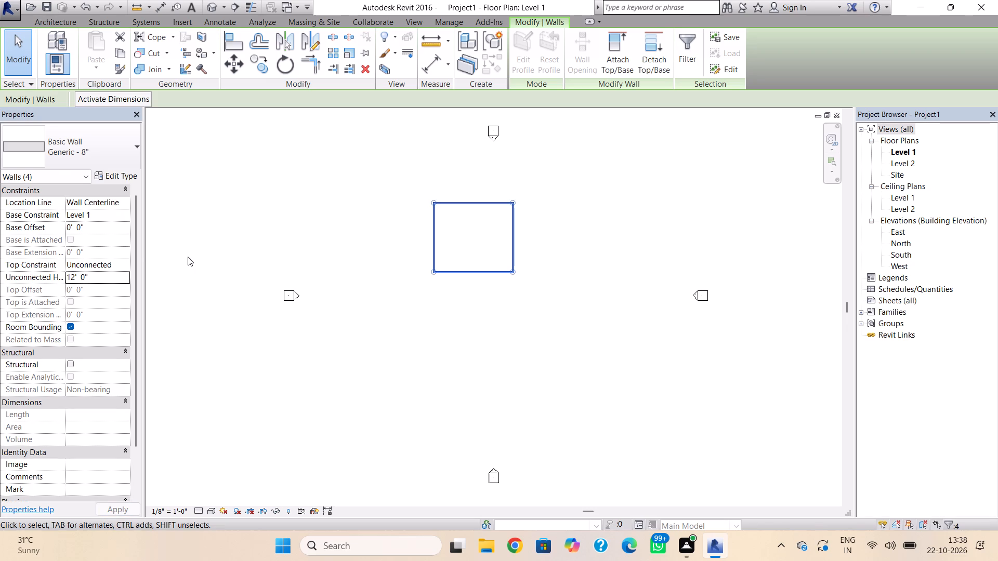
{"action": "key", "text": "Escape"}
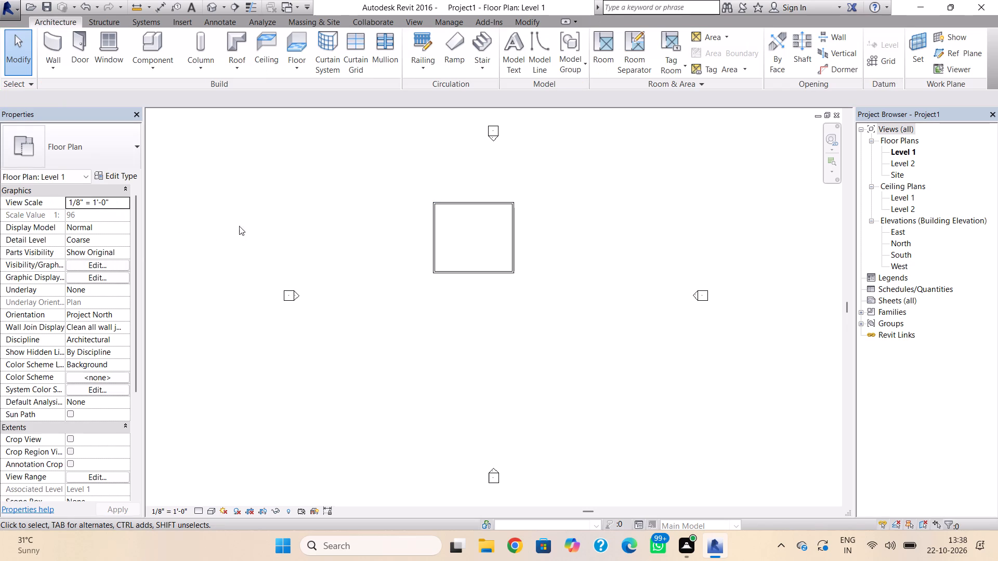
Create a Level 1 floor with a rectangular boundary about 44' by 48' surrounding the walls, dismissing the licence notification.
{"action": "middle_click_drag", "start_coordinate": [483, 225], "coordinate": [479, 252]}
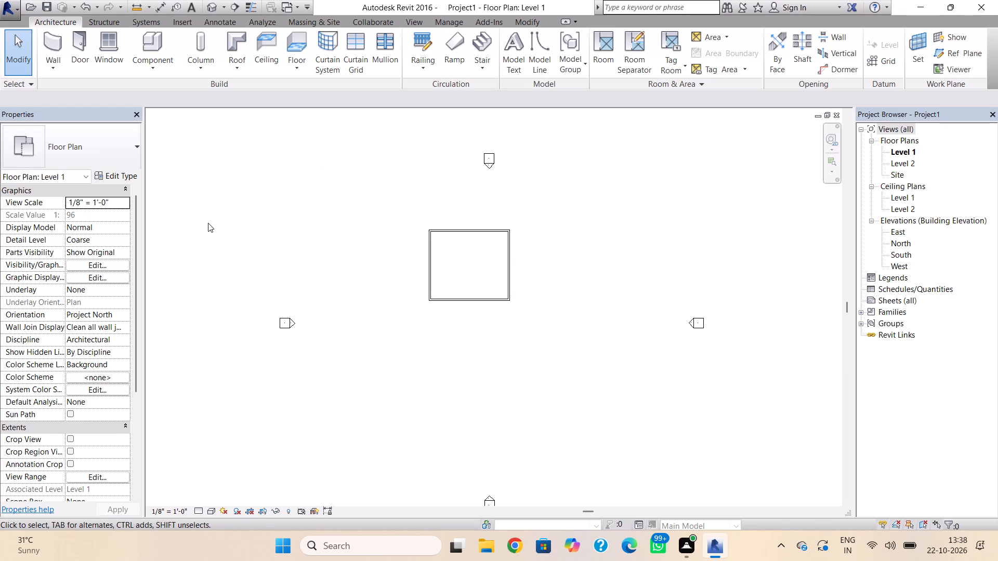
{"action": "left_click", "coordinate": [295, 46]}
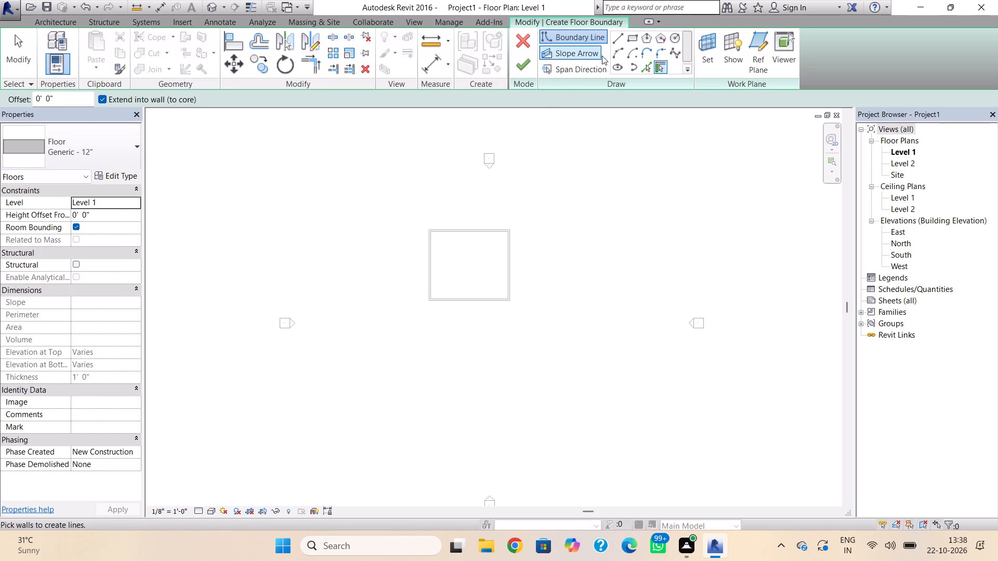
{"action": "left_click", "coordinate": [635, 35]}
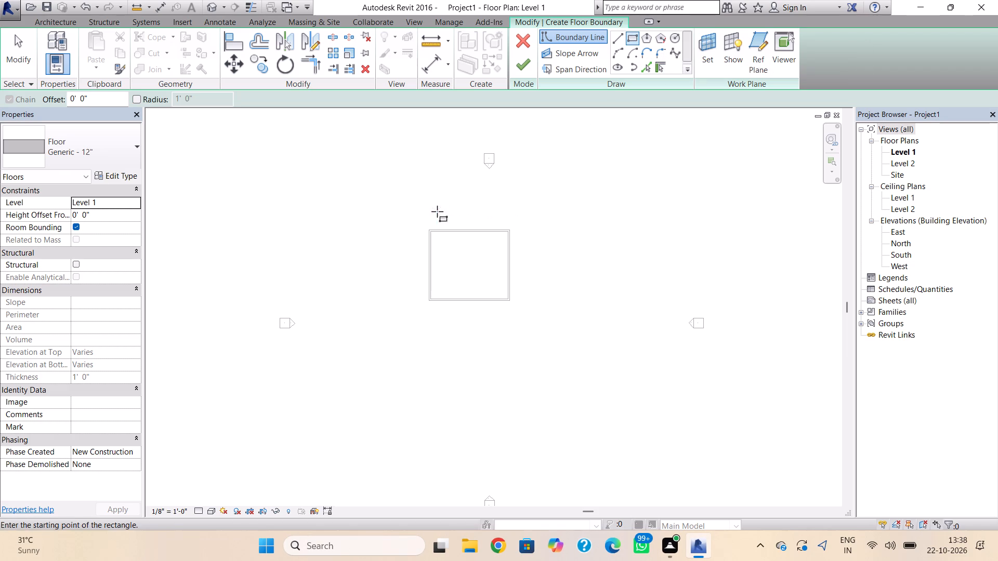
{"action": "left_click_drag", "start_coordinate": [414, 212], "coordinate": [506, 337]}
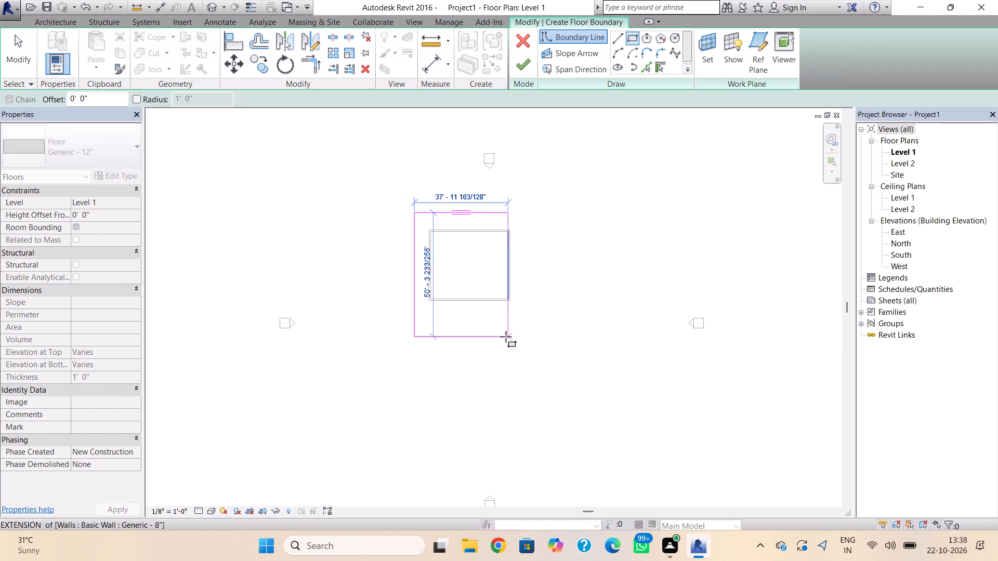
{"action": "left_click_drag", "start_coordinate": [506, 337], "coordinate": [527, 333]}
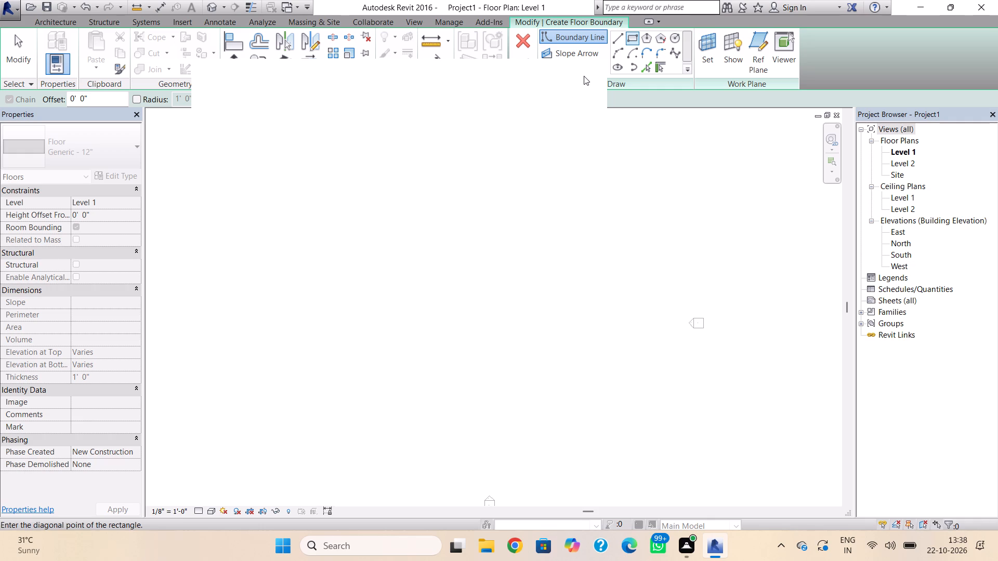
{"action": "left_click", "coordinate": [584, 76]}
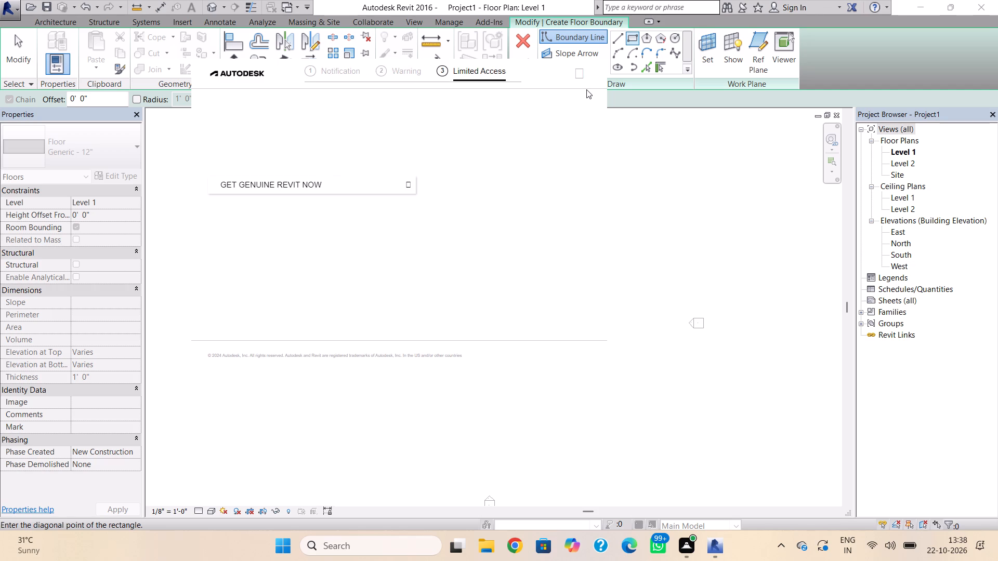
{"action": "key", "text": "alt+F4"}
{"action": "left_click", "coordinate": [580, 77]}
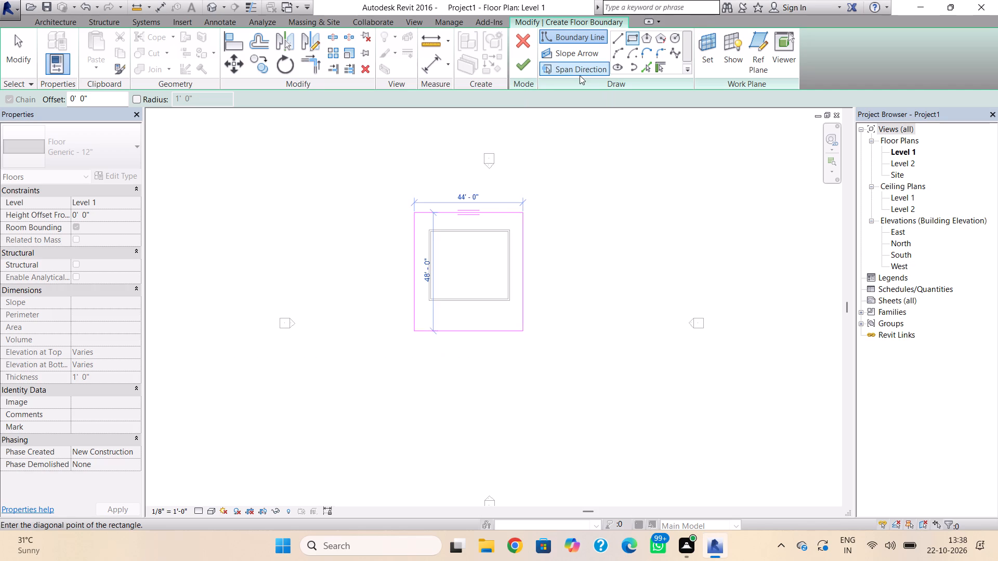
{"action": "left_click", "coordinate": [527, 329]}
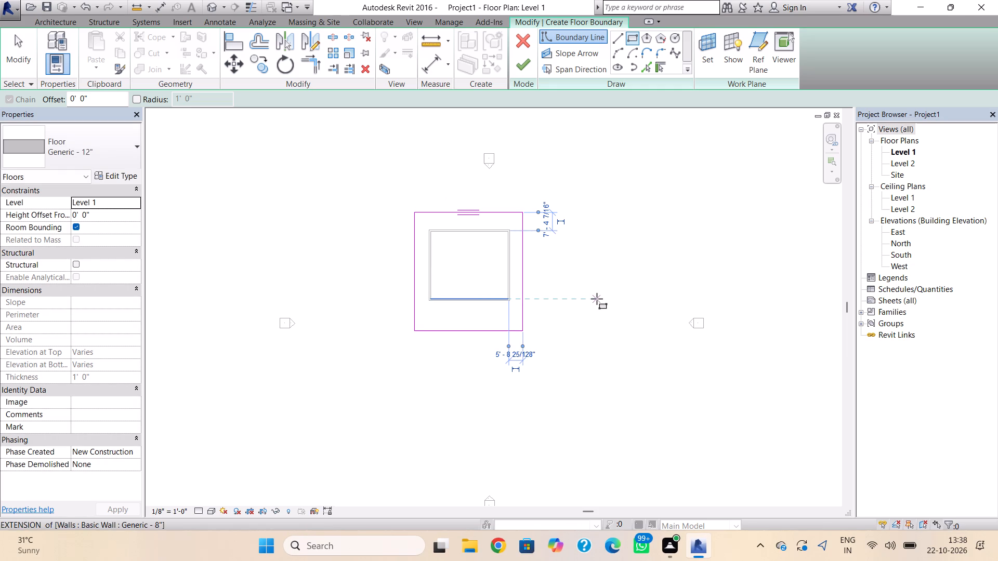
{"action": "key", "text": "Escape"}
{"action": "left_click", "coordinate": [523, 73]}
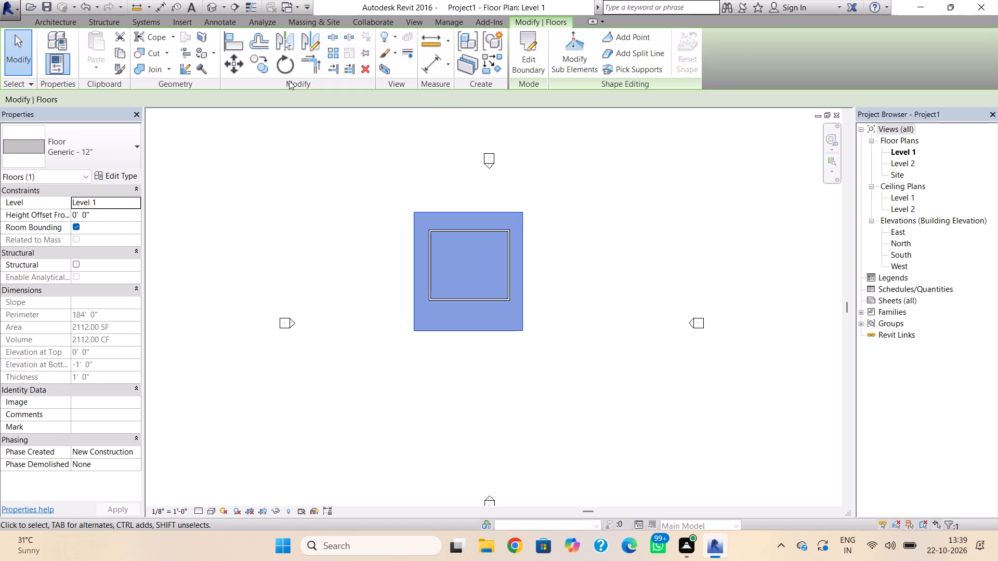
Start a roof by footprint on Level 2 and sketch a rectangular boundary about 35' by 28' from the walls' upper-left corner.
{"action": "left_click", "coordinate": [70, 22]}
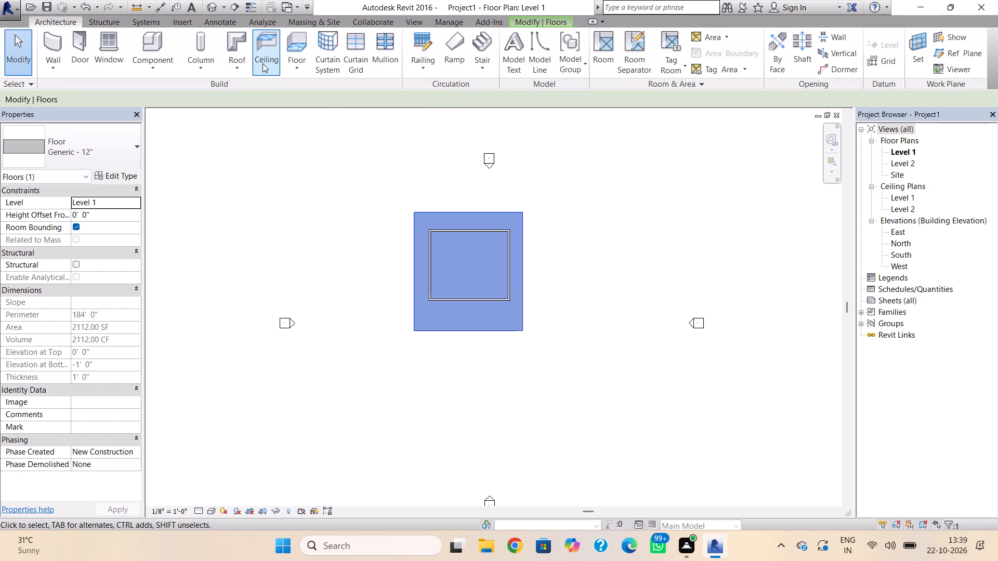
{"action": "left_click", "coordinate": [247, 52]}
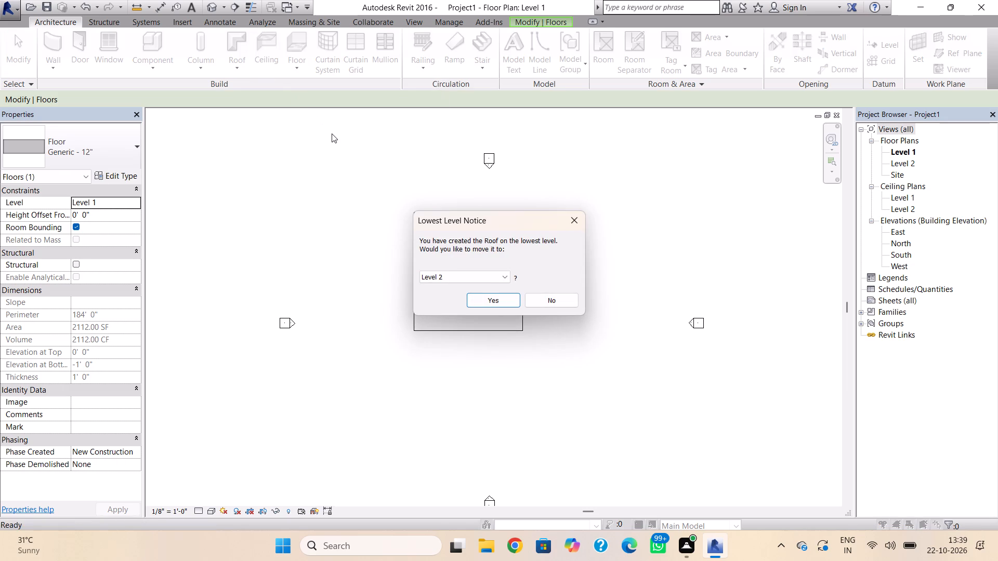
{"action": "left_click", "coordinate": [487, 304]}
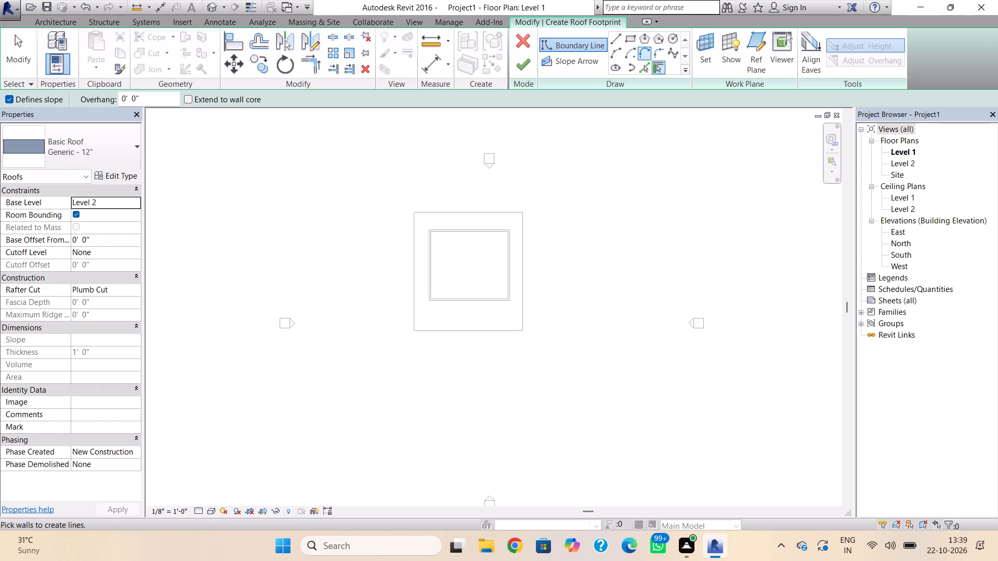
{"action": "left_click", "coordinate": [633, 43]}
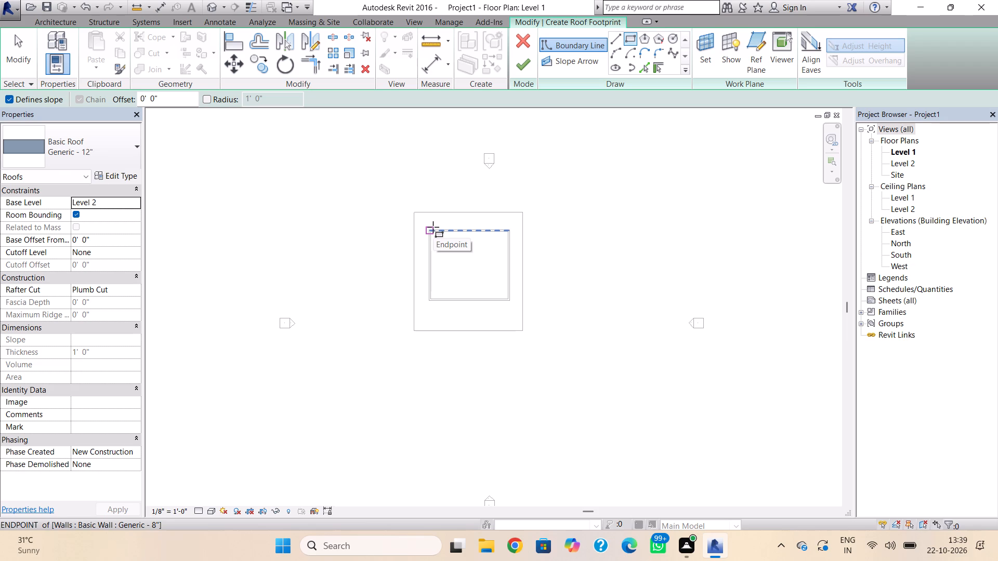
{"action": "left_click", "coordinate": [433, 227]}
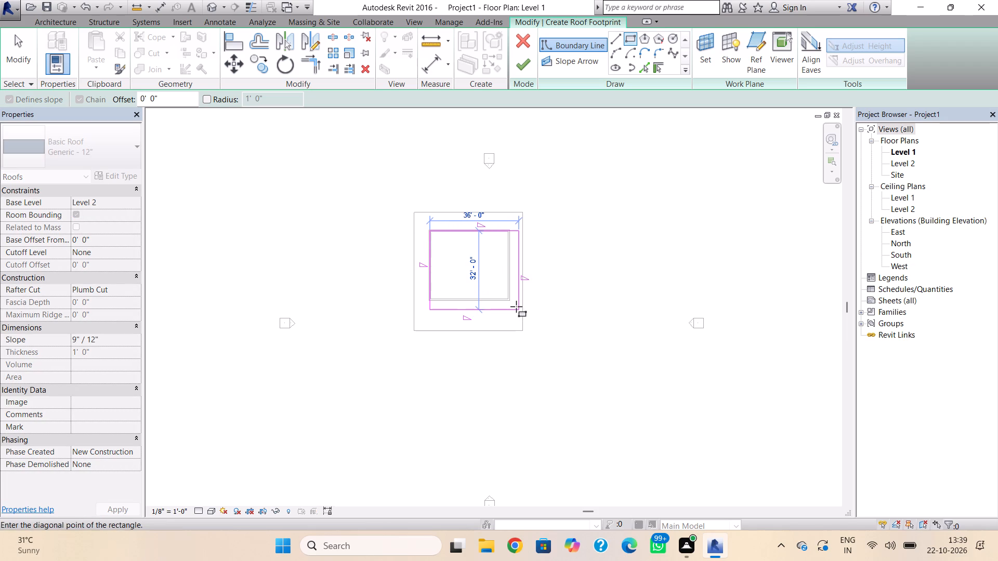
{"action": "left_click", "coordinate": [516, 306]}
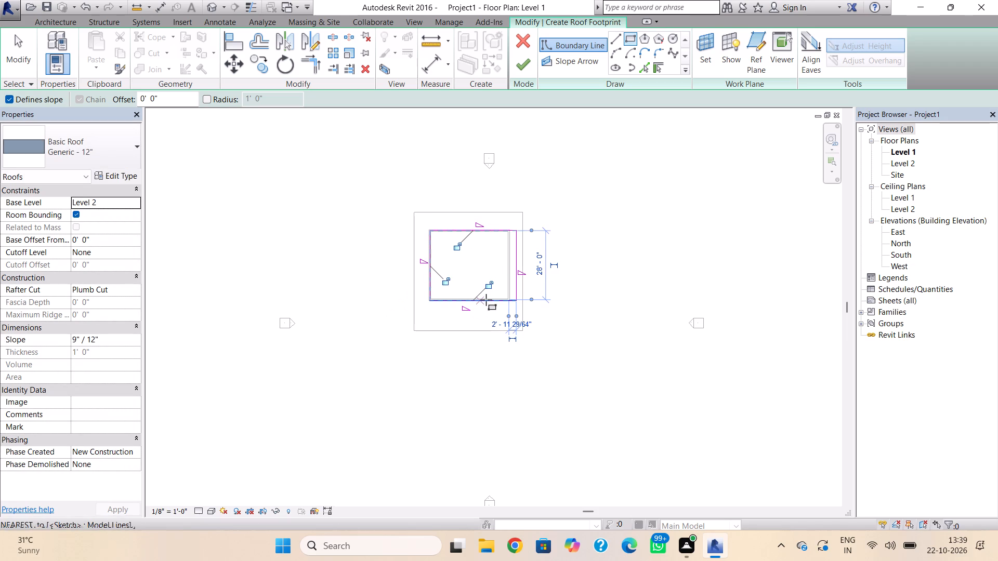
{"action": "key", "text": "Escape"}
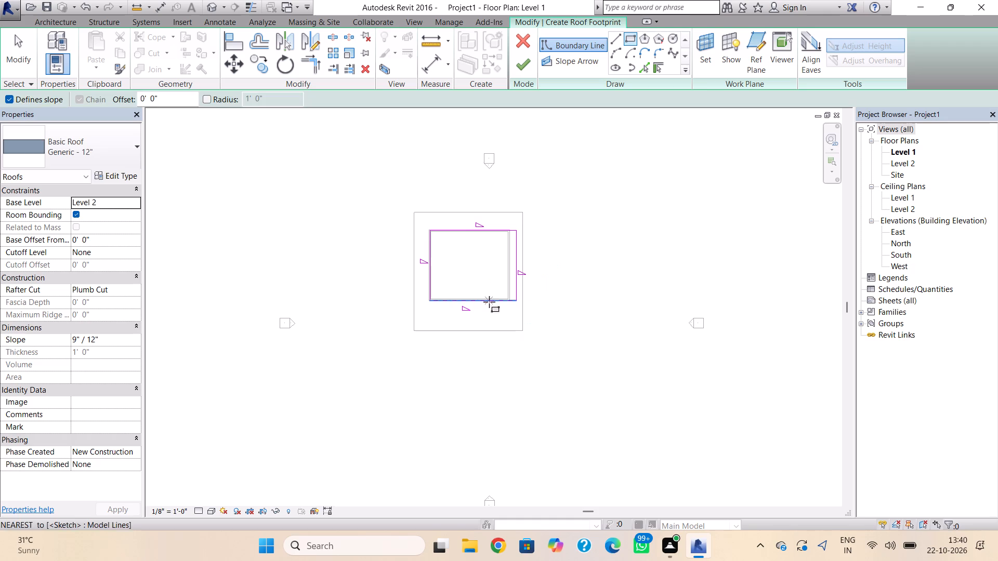
{"action": "key", "text": "Escape"}
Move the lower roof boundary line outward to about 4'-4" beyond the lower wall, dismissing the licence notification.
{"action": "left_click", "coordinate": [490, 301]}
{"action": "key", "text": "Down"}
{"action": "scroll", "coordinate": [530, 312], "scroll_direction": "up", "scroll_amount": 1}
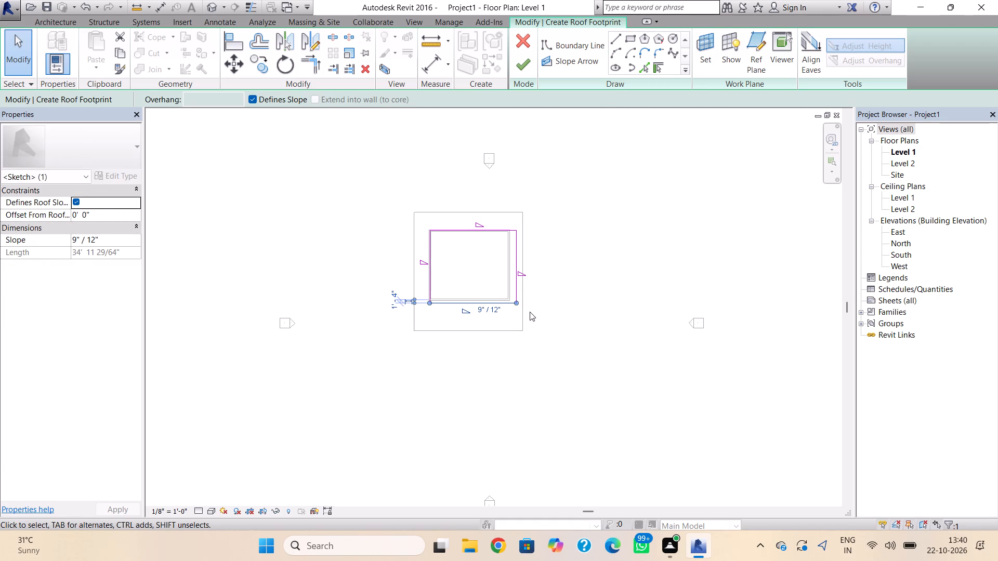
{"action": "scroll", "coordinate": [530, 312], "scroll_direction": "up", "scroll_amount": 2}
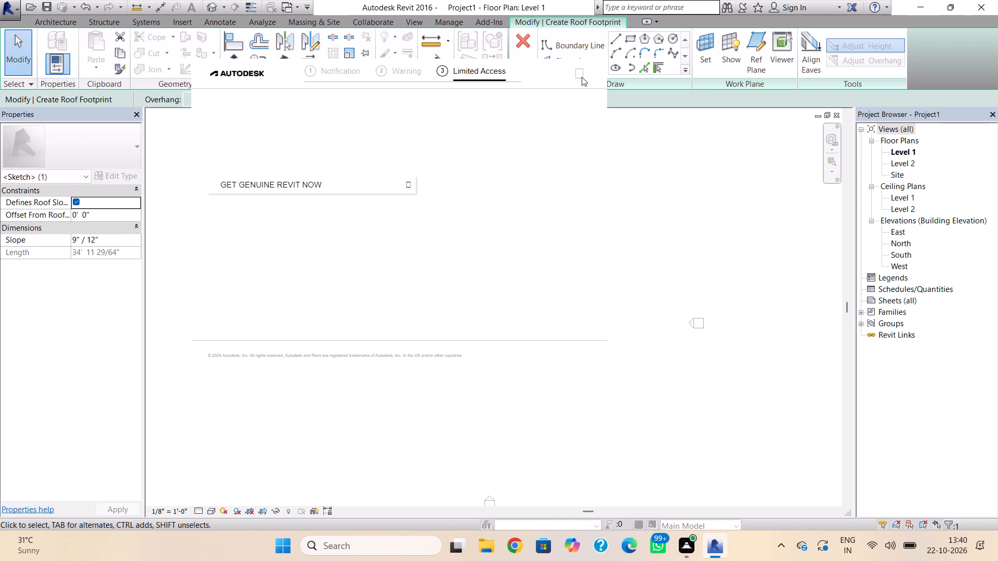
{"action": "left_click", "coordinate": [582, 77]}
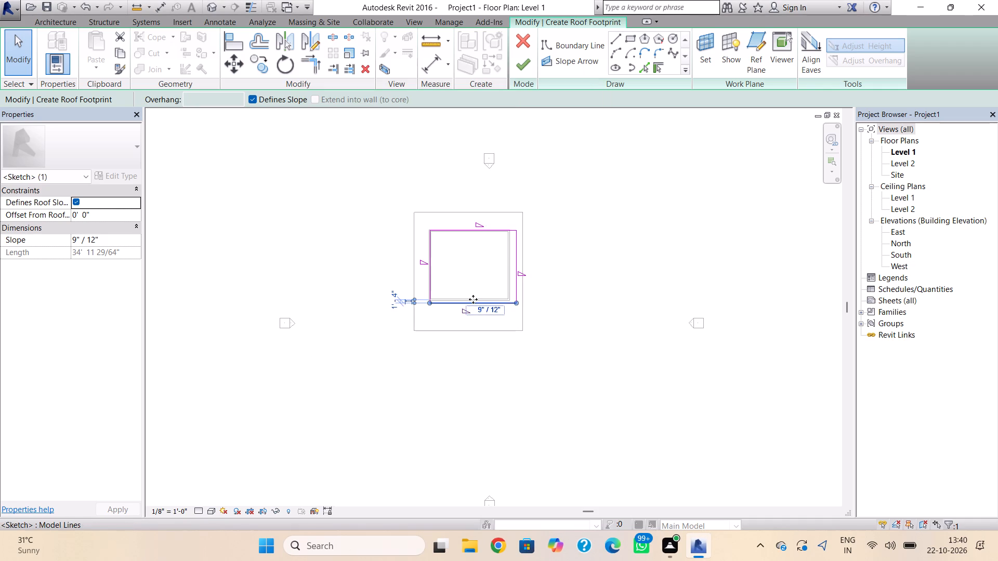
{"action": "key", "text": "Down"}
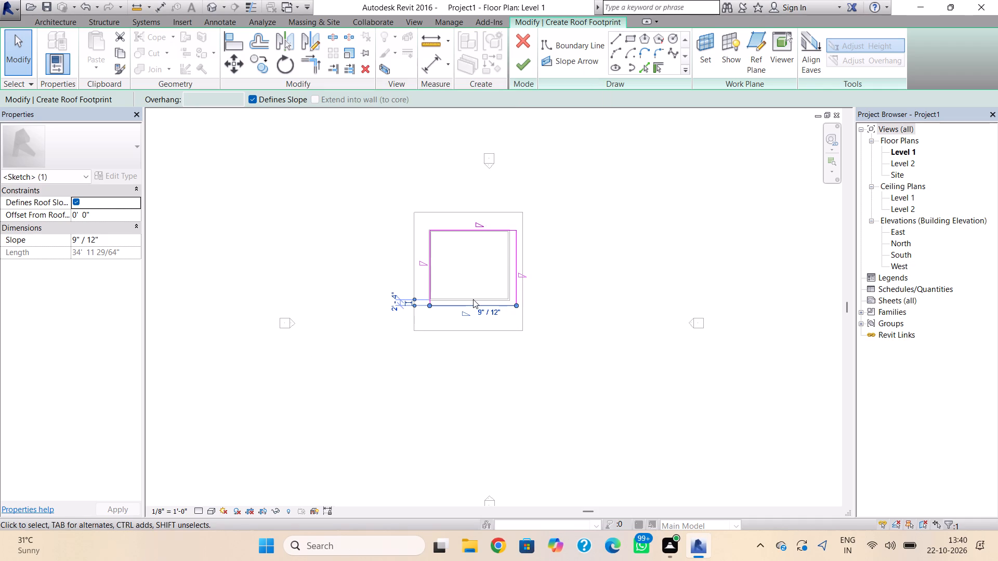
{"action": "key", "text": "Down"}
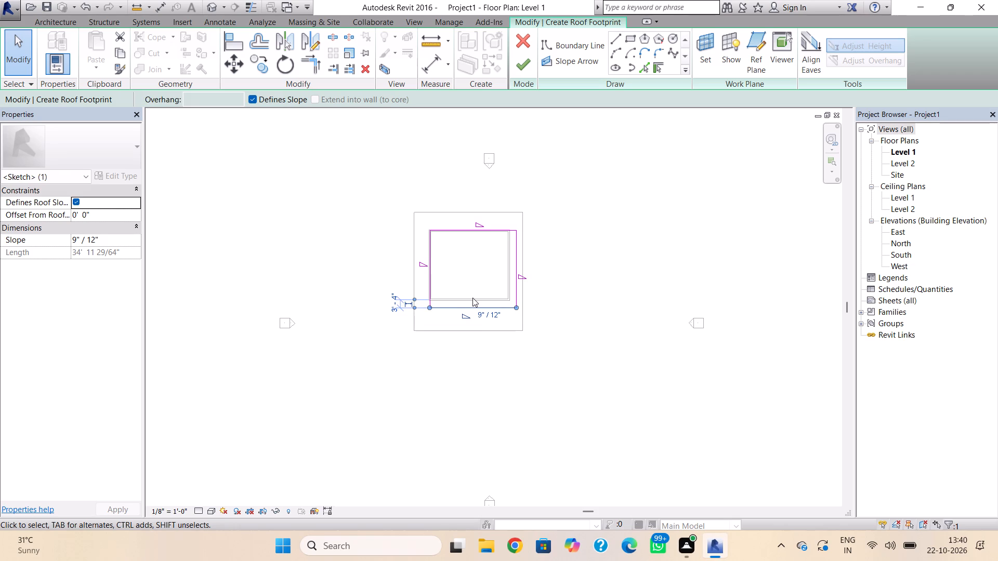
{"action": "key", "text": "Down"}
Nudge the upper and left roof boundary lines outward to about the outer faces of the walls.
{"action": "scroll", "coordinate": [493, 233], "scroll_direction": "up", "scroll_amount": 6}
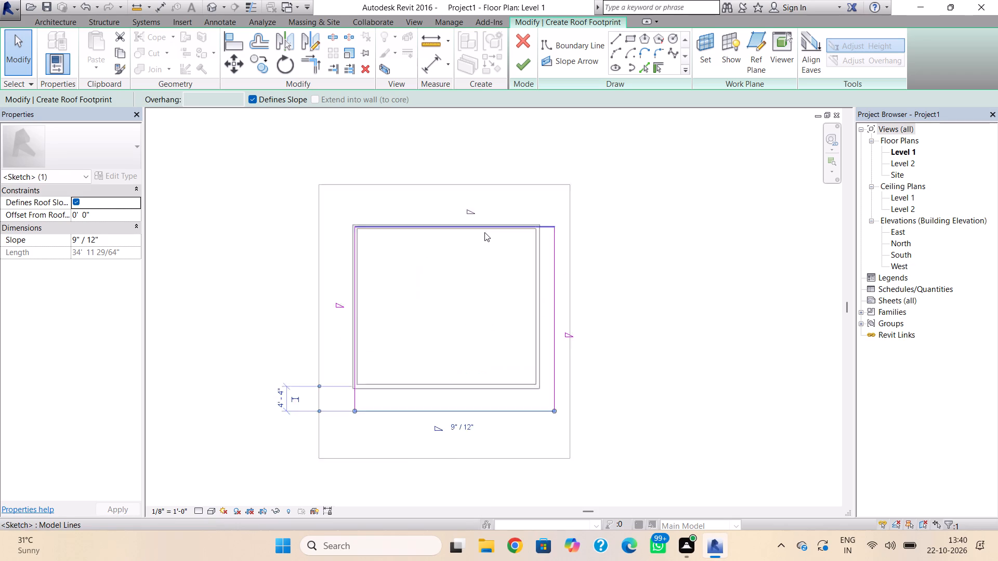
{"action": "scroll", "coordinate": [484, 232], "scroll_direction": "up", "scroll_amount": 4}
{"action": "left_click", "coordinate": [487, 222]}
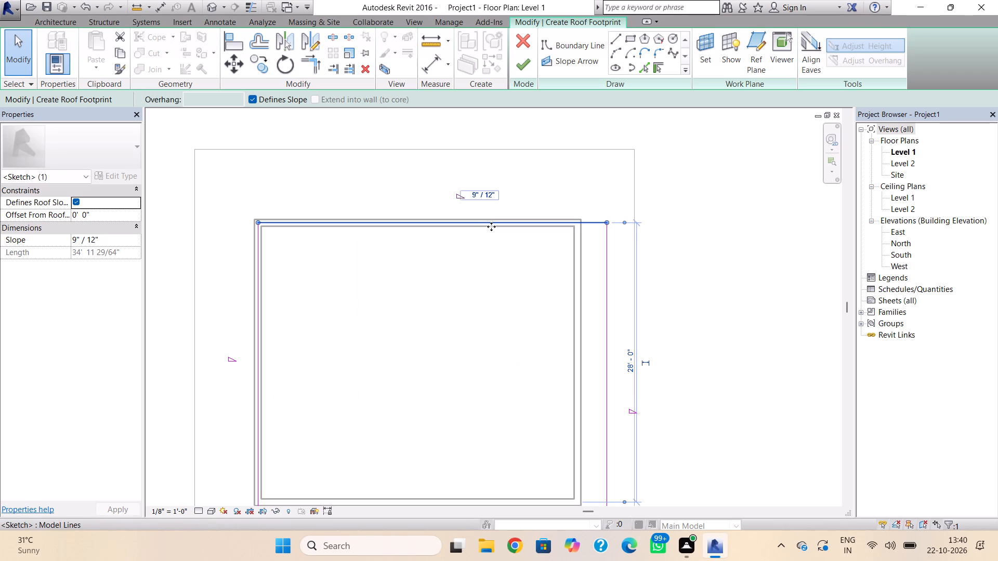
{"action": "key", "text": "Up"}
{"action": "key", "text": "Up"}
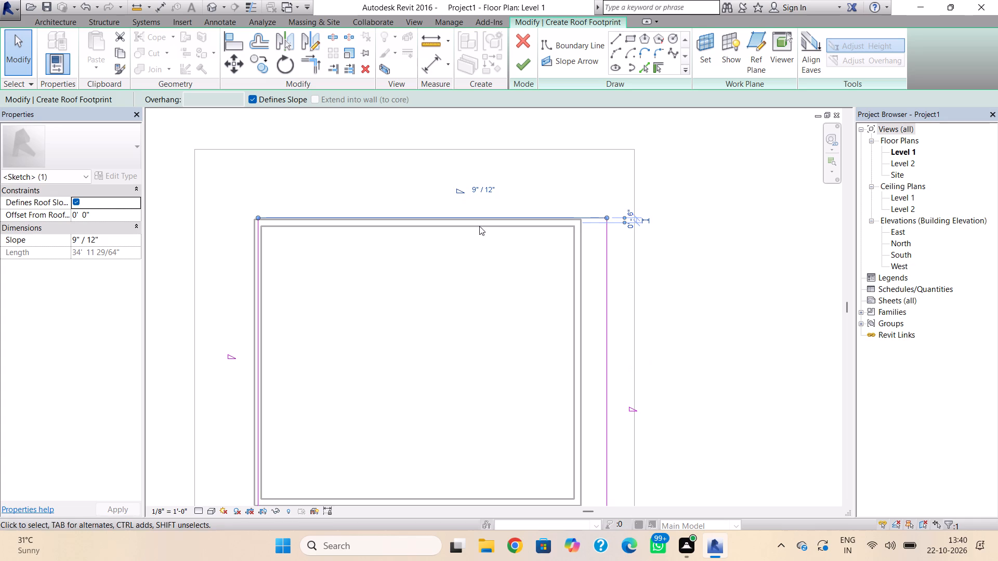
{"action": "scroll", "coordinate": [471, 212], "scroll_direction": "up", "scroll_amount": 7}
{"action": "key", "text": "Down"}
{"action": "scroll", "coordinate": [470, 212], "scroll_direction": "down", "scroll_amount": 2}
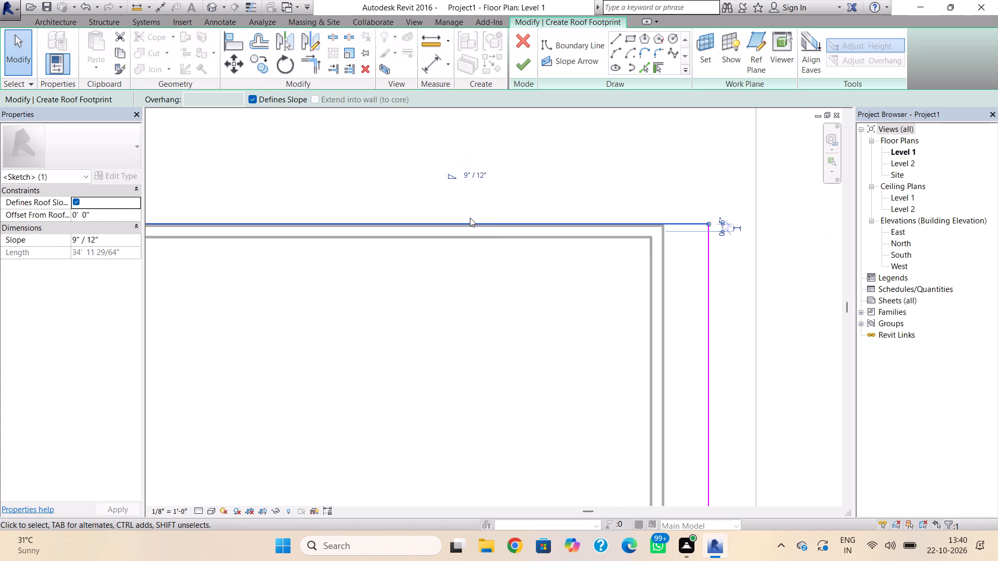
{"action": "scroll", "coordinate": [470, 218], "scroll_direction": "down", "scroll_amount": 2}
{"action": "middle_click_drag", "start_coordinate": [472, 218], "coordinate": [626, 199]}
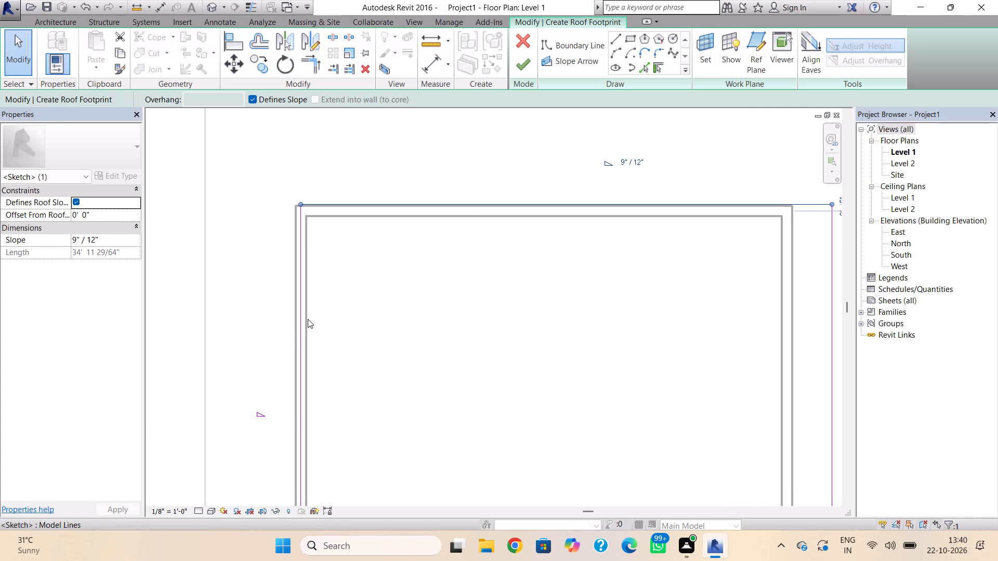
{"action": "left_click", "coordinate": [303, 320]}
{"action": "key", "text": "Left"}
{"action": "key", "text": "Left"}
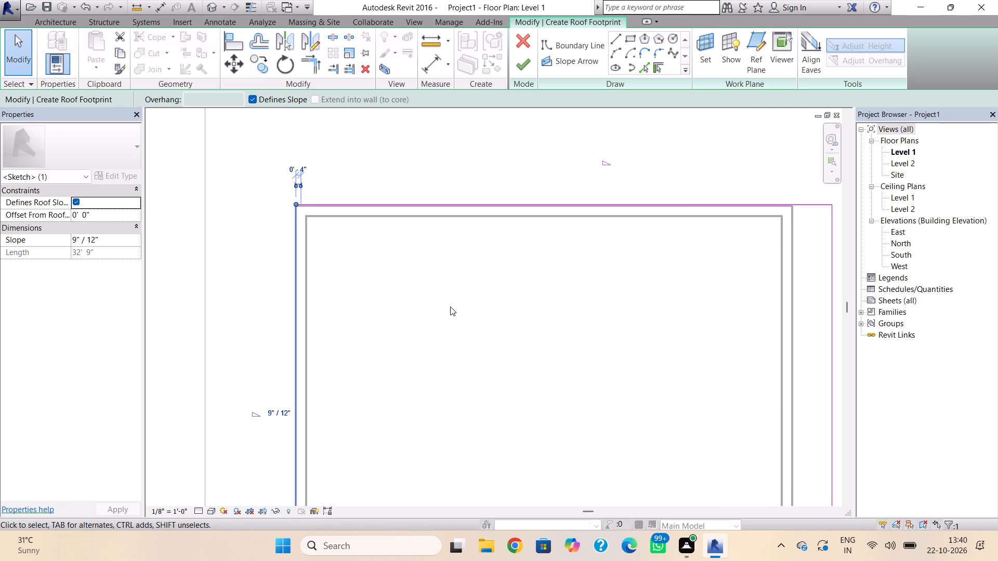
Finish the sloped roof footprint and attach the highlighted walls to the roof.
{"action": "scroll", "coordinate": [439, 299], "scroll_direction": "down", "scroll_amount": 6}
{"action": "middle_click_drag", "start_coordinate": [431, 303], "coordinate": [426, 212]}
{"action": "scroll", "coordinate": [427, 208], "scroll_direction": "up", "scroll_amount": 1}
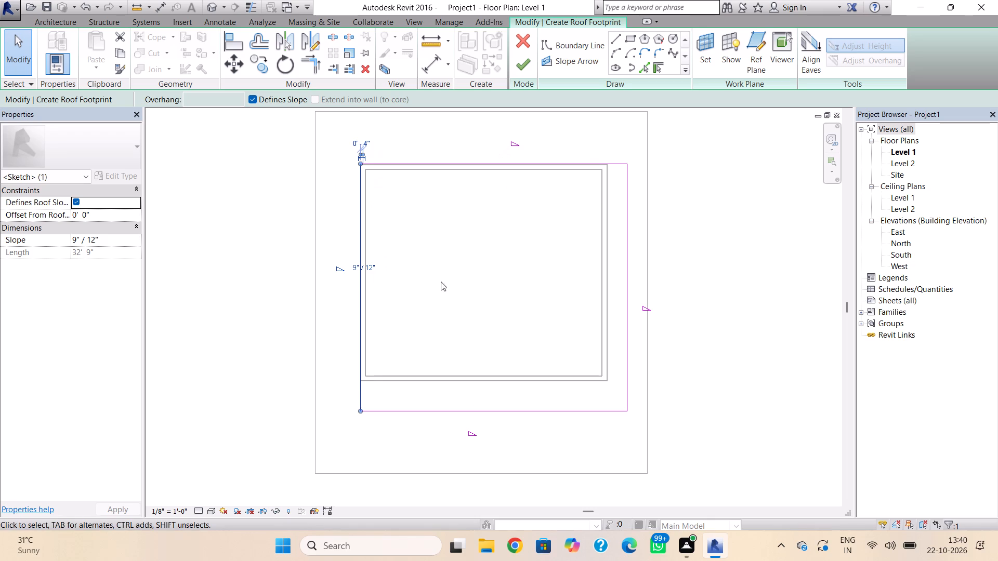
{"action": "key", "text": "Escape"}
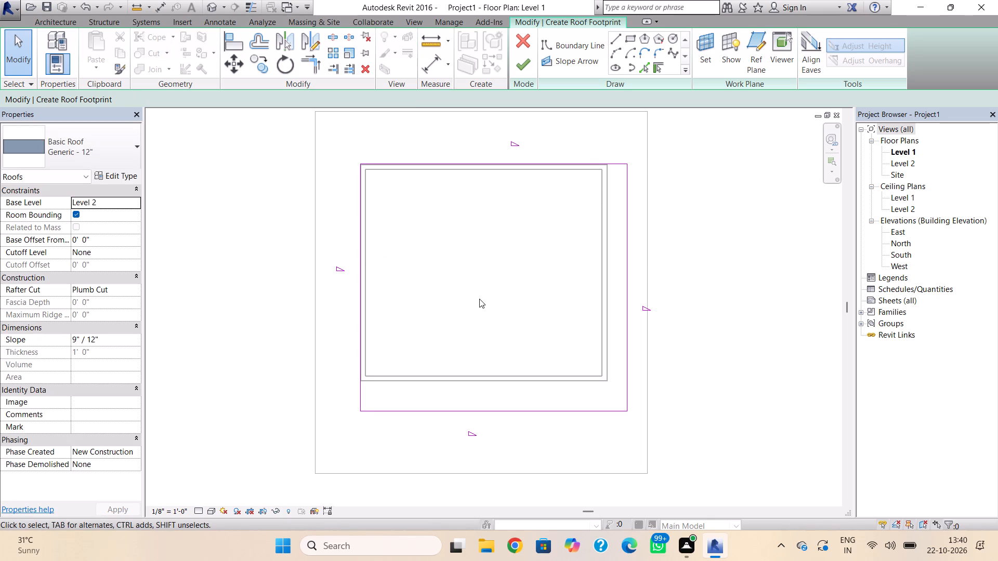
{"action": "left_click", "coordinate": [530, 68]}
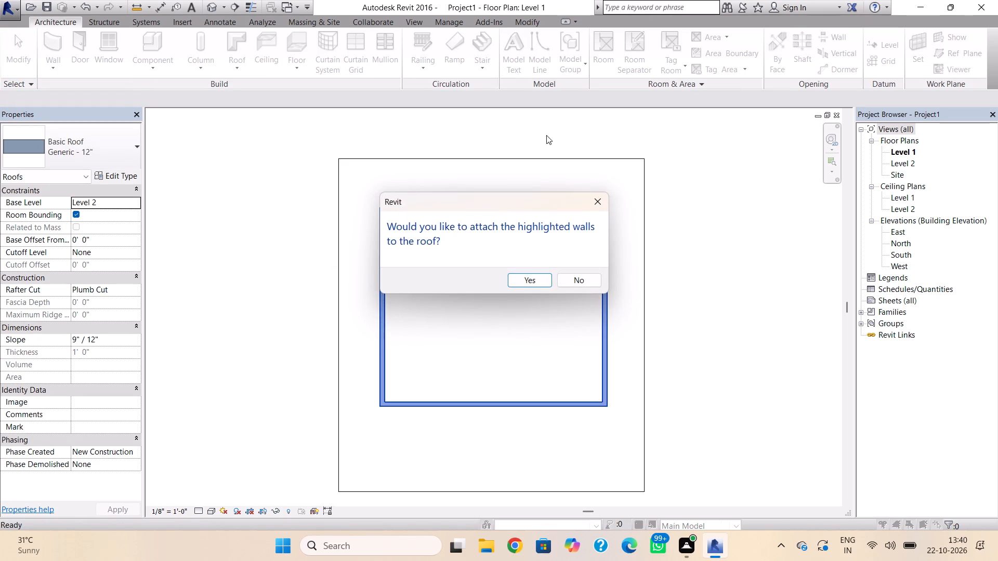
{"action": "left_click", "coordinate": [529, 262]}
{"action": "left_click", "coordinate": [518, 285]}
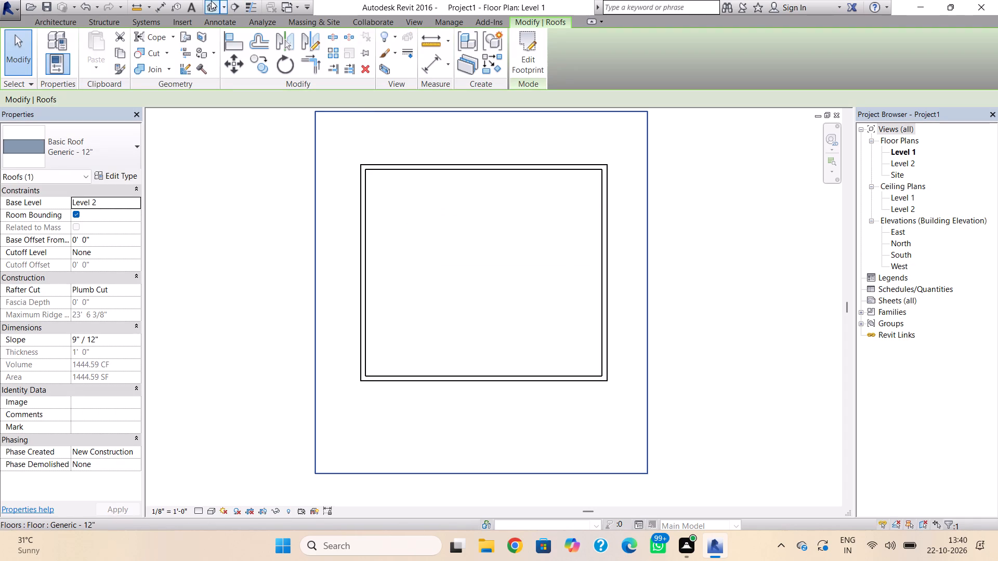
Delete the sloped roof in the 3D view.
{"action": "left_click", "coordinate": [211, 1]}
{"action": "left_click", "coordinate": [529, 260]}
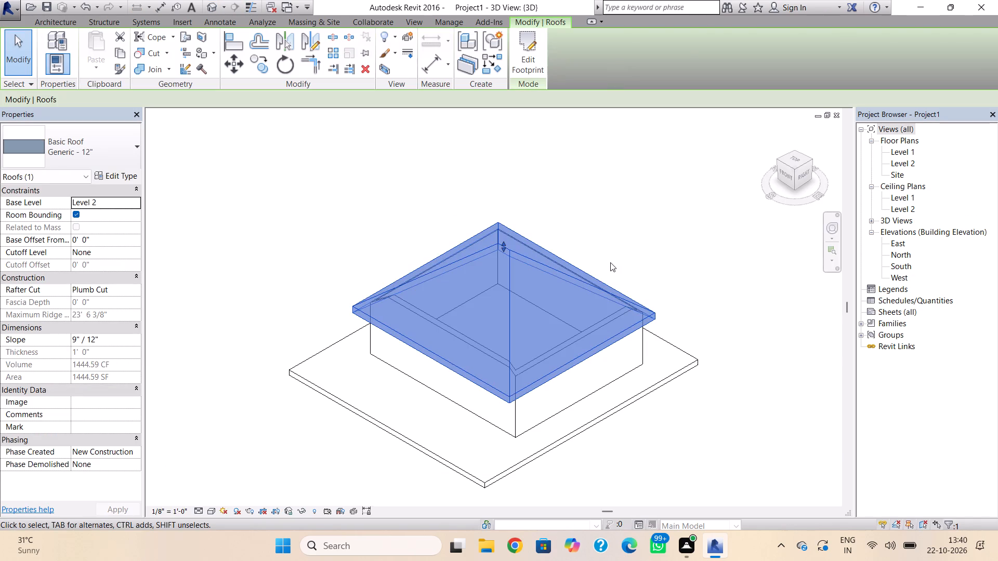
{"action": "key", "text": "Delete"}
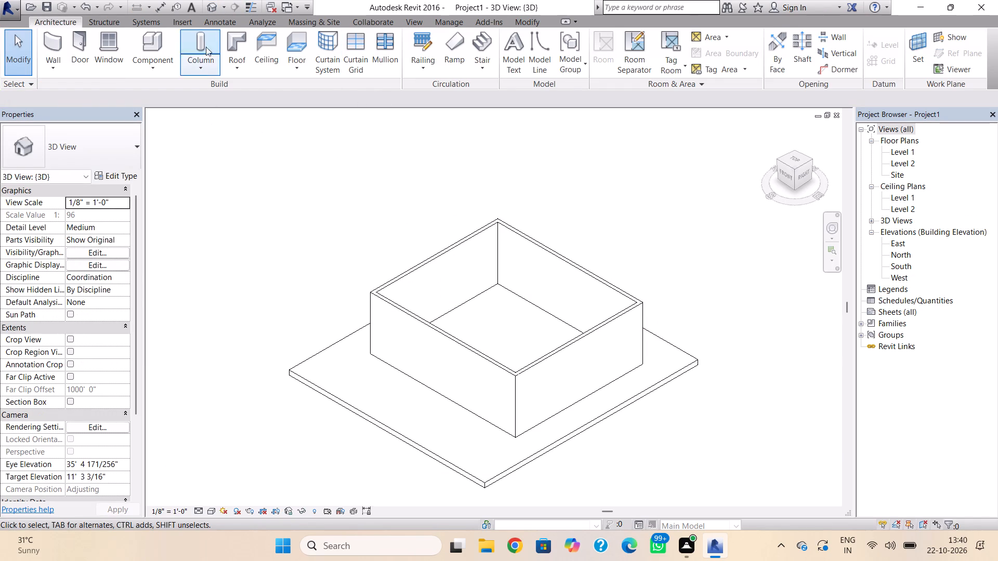
Start a footprint roof on Level 2 without defined slope and sketch a rectangle about 35' by 32'-6" from the walls' upper-left outer corner.
{"action": "left_click", "coordinate": [242, 42]}
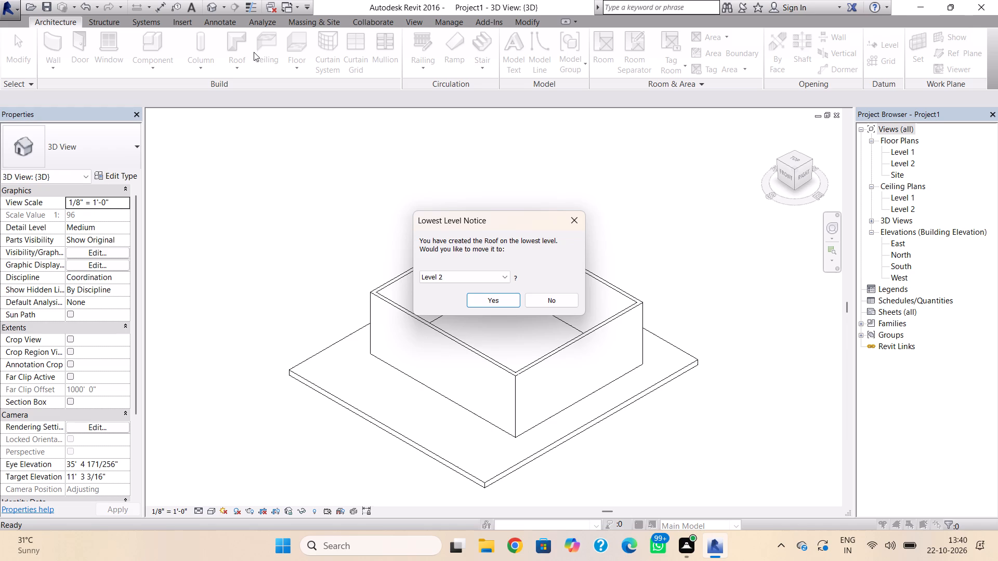
{"action": "left_click", "coordinate": [475, 301]}
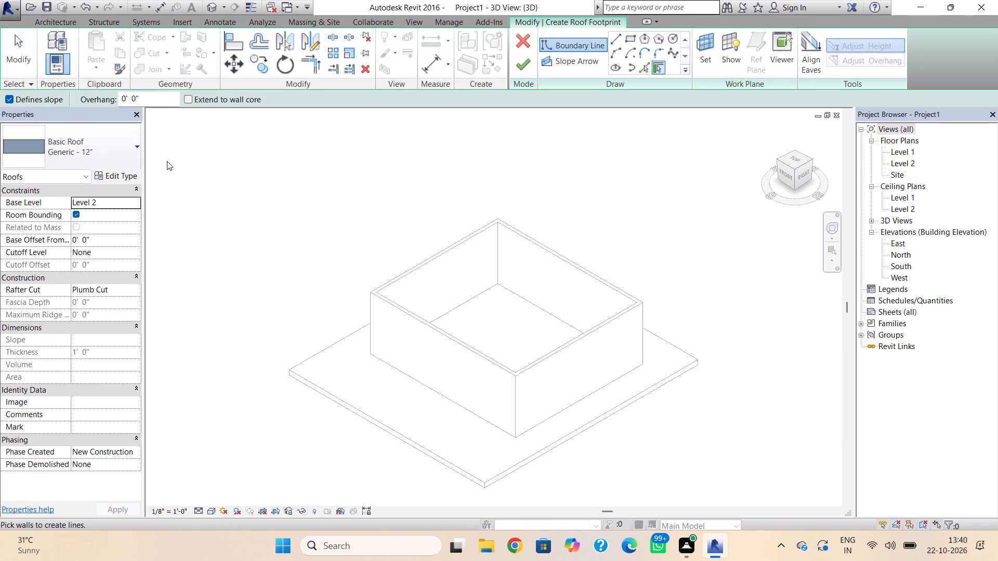
{"action": "left_click", "coordinate": [8, 95]}
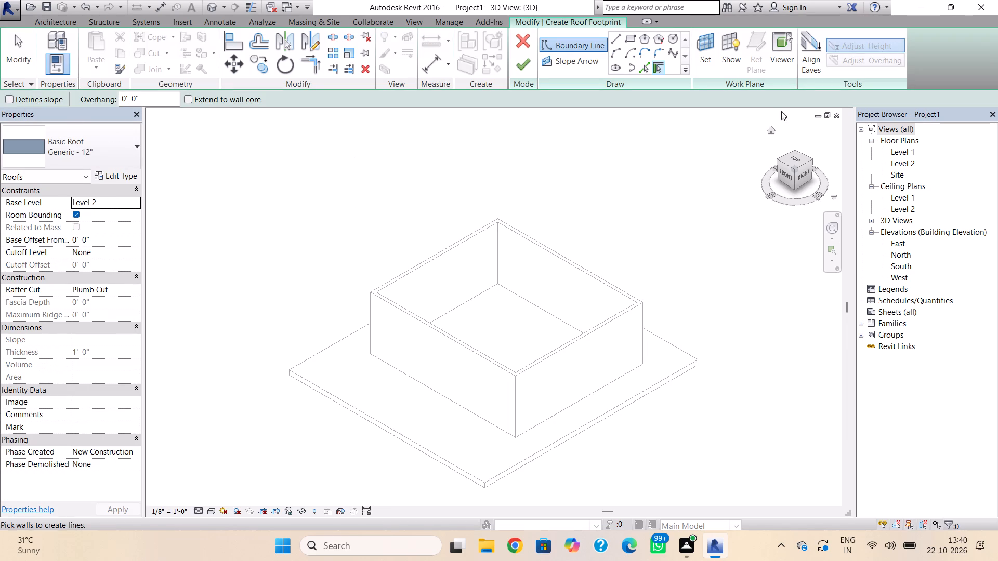
{"action": "double_click", "coordinate": [895, 153]}
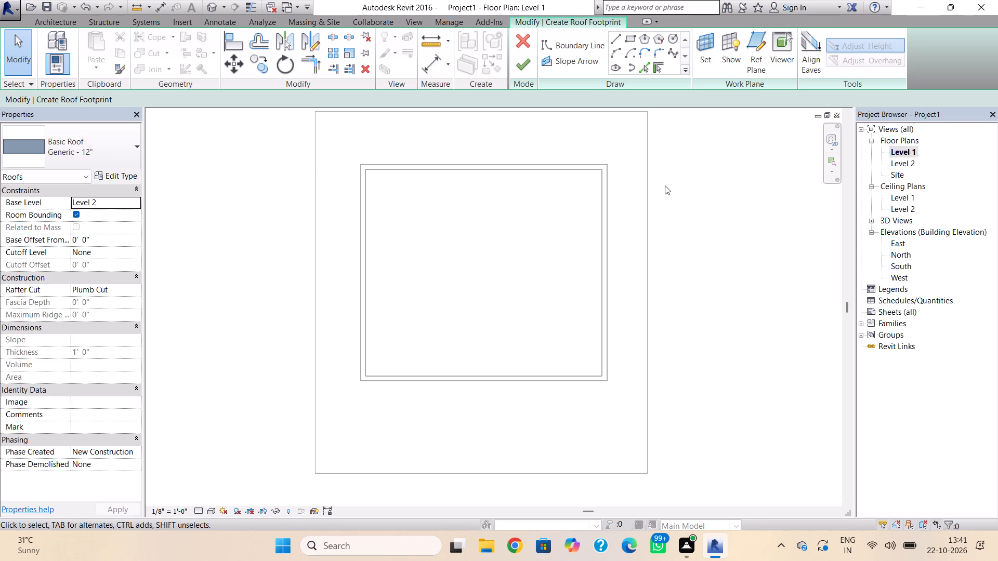
{"action": "left_click", "coordinate": [634, 41]}
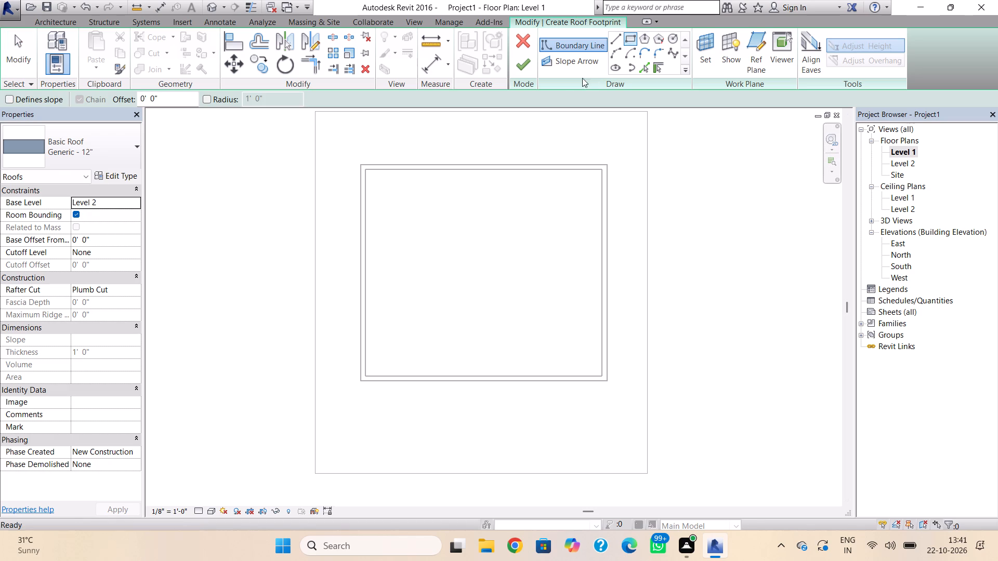
{"action": "left_click", "coordinate": [358, 159]}
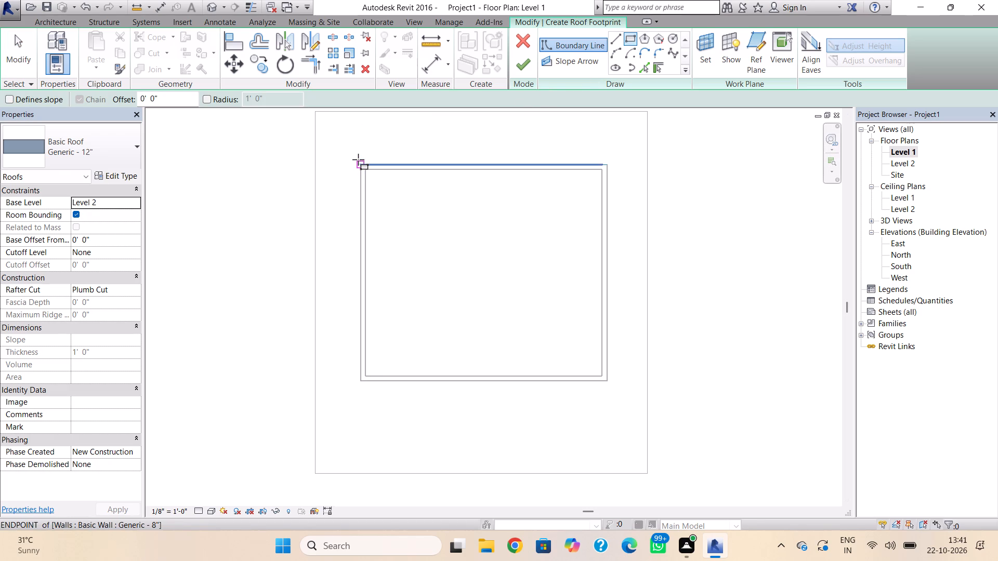
{"action": "left_click", "coordinate": [626, 408]}
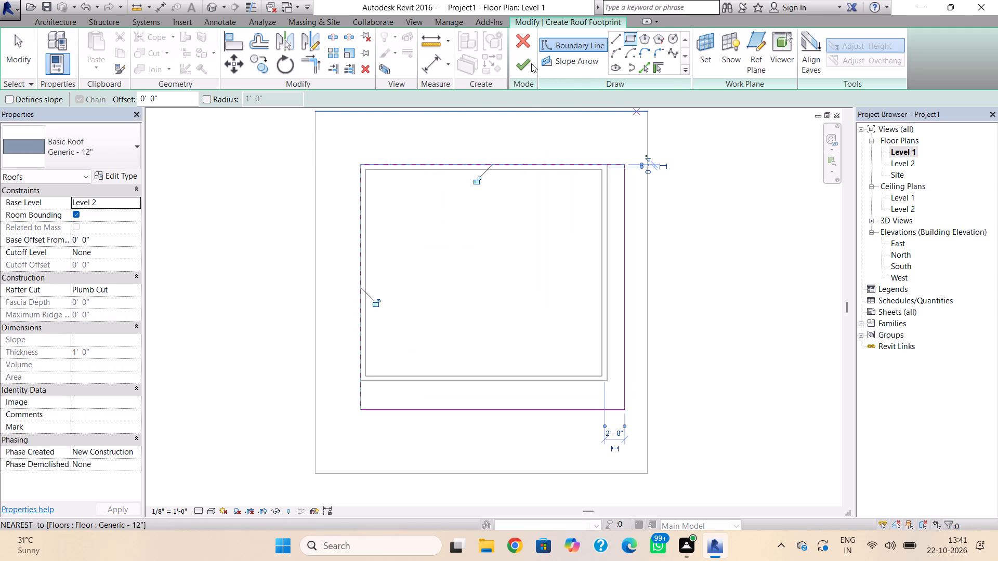
Finish the flat roof footprint and attach the highlighted walls to the roof.
{"action": "left_click", "coordinate": [531, 63]}
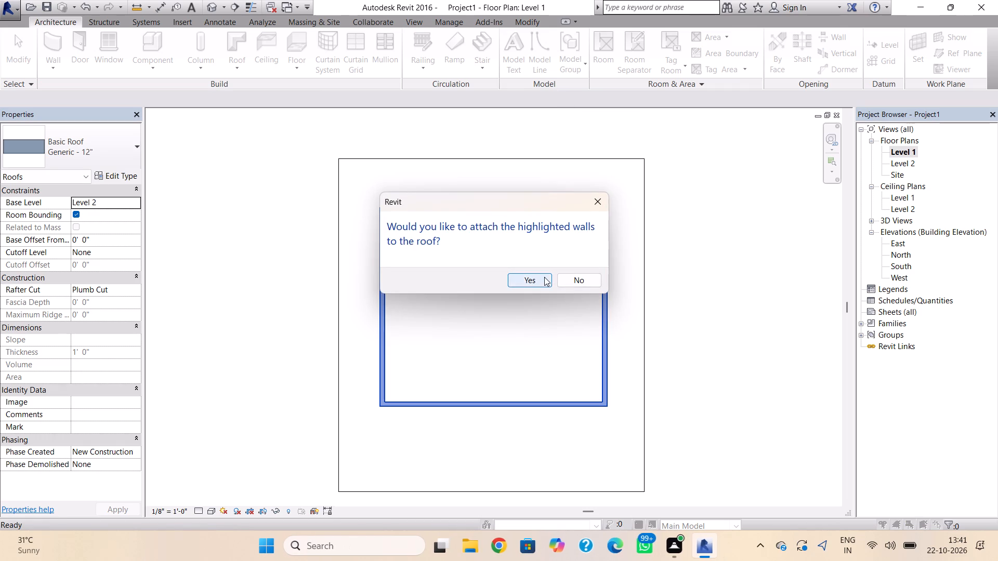
{"action": "left_click", "coordinate": [544, 277]}
{"action": "key", "text": "Escape"}
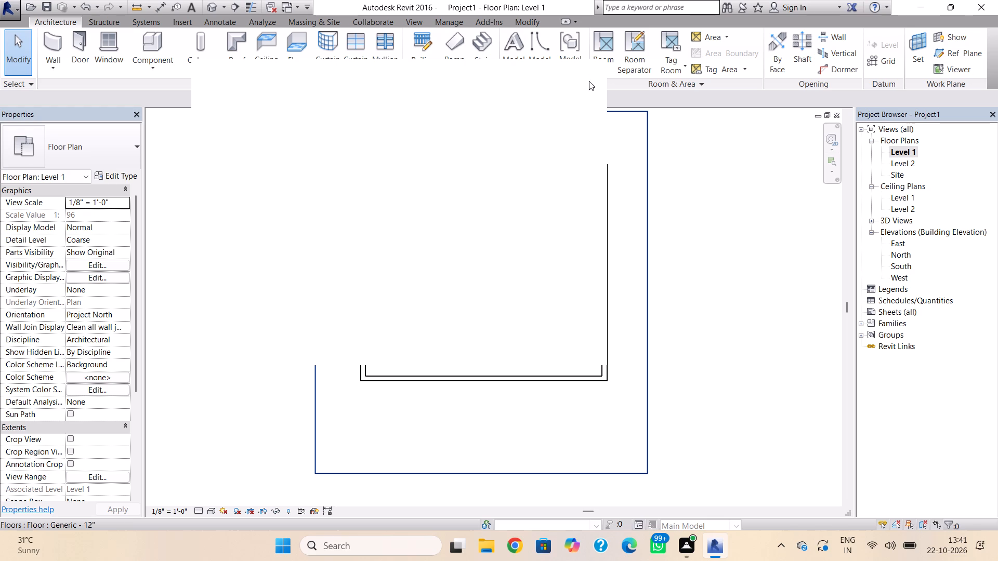
Dismiss the licence notification and cancel closing the project so it stays open.
{"action": "left_click", "coordinate": [584, 77]}
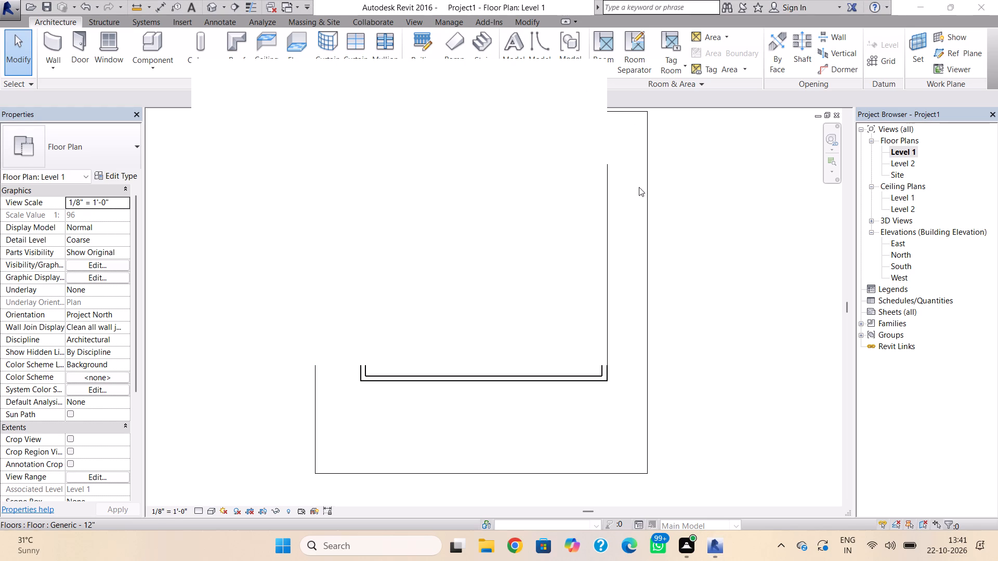
{"action": "scroll", "coordinate": [639, 187], "scroll_direction": "down", "scroll_amount": 1}
{"action": "middle_click_drag", "start_coordinate": [639, 187], "coordinate": [705, 196]}
{"action": "scroll", "coordinate": [650, 207], "scroll_direction": "down", "scroll_amount": 1}
{"action": "scroll", "coordinate": [650, 207], "scroll_direction": "up", "scroll_amount": 2}
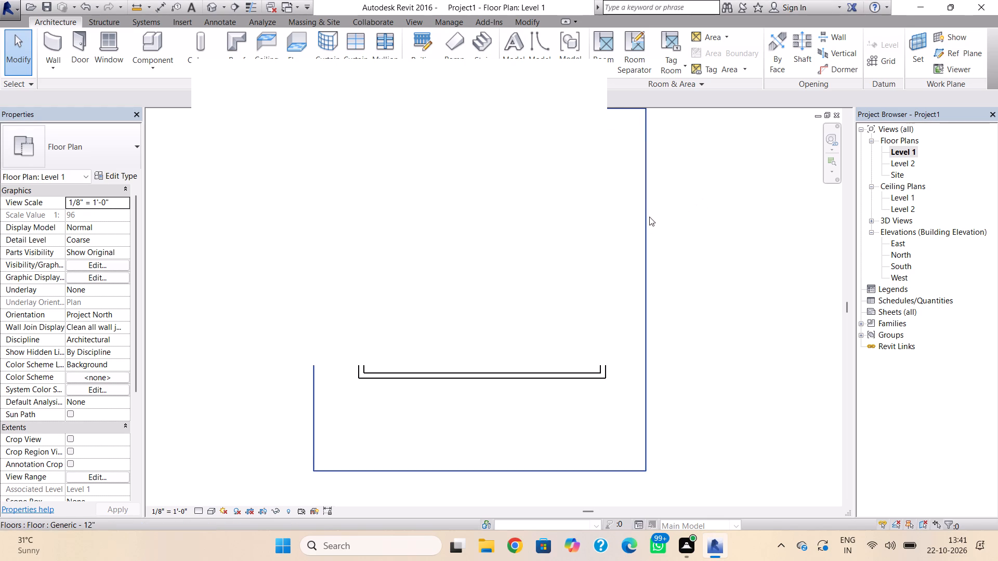
{"action": "middle_click_drag", "start_coordinate": [649, 220], "coordinate": [649, 225]}
{"action": "scroll", "coordinate": [649, 224], "scroll_direction": "up", "scroll_amount": 1}
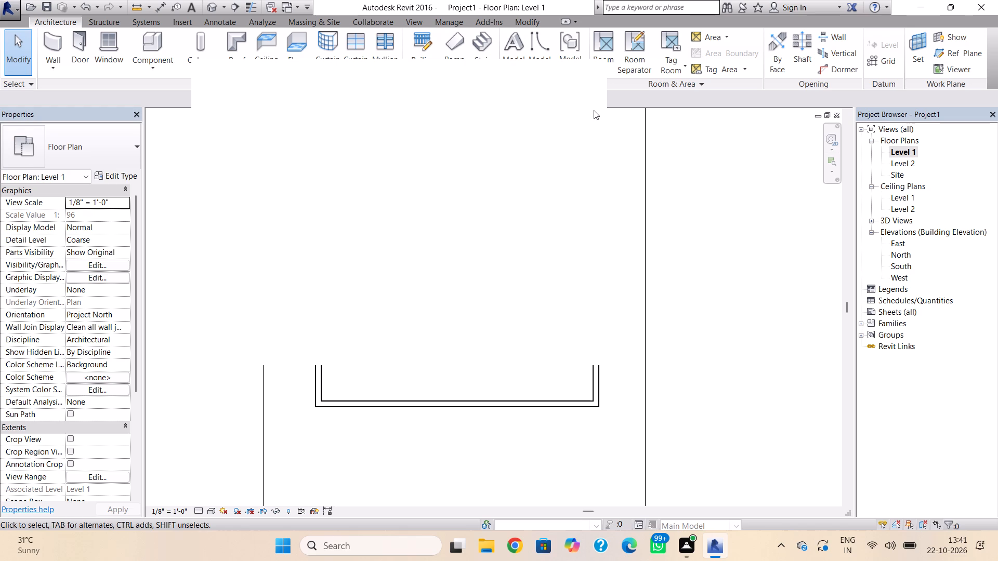
{"action": "key", "text": "alt+F4"}
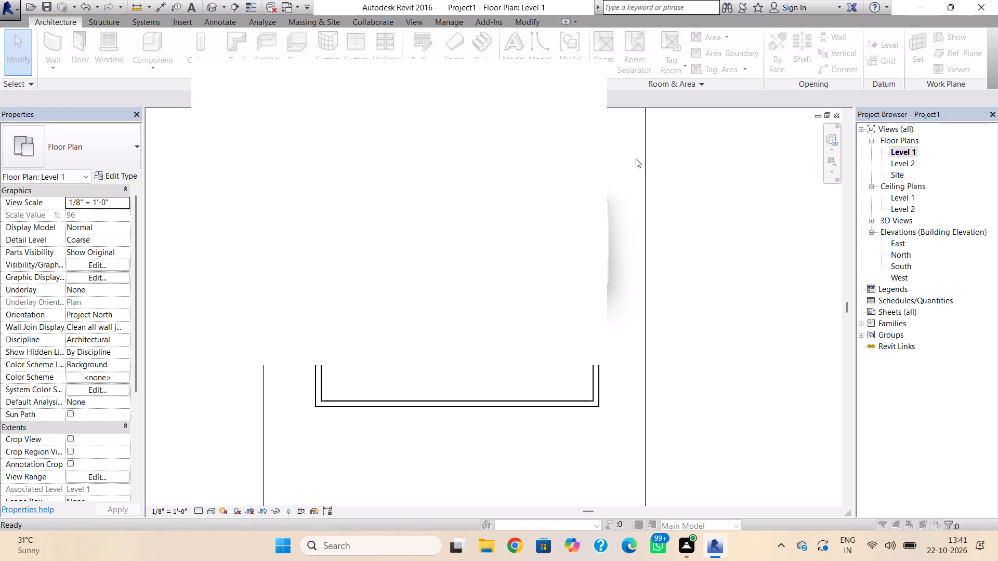
{"action": "middle_click_drag", "start_coordinate": [636, 177], "coordinate": [672, 224]}
{"action": "left_click", "coordinate": [583, 74]}
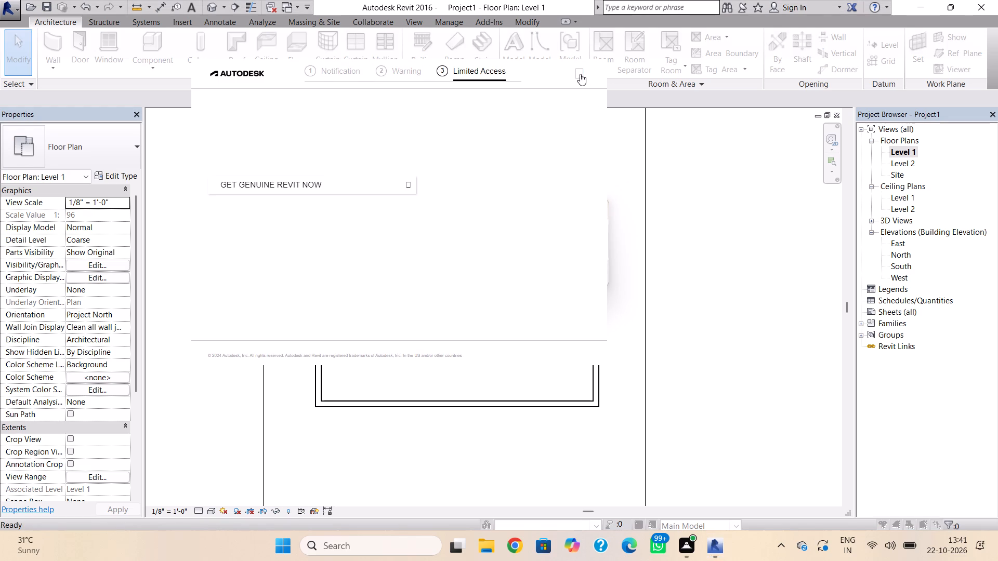
{"action": "left_click", "coordinate": [580, 74]}
{"action": "left_click", "coordinate": [583, 269]}
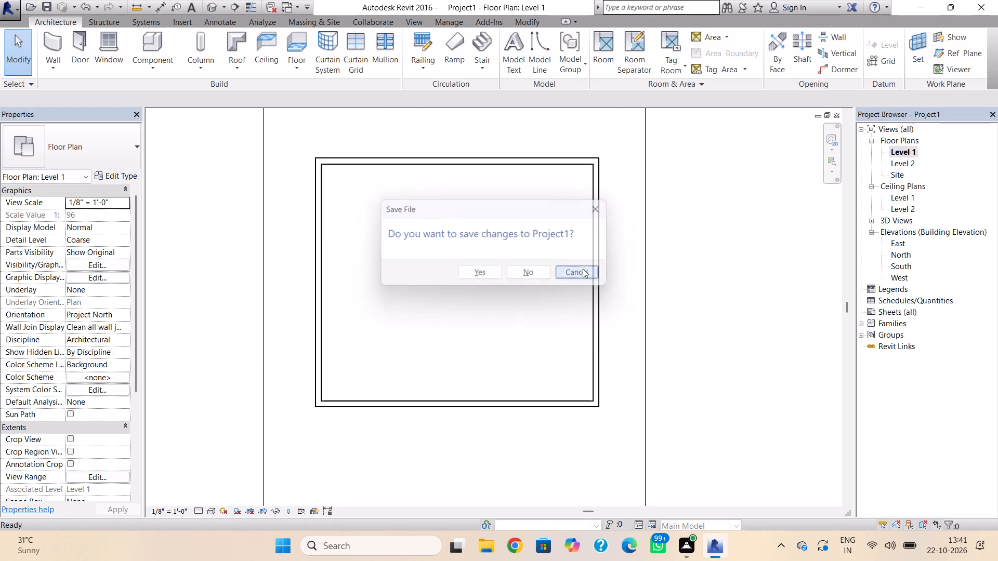
Examine the flat roof, walls and floor slab in the 3D view from another angle.
{"action": "scroll", "coordinate": [514, 226], "scroll_direction": "down", "scroll_amount": 3}
{"action": "middle_click_drag", "start_coordinate": [514, 226], "coordinate": [520, 264]}
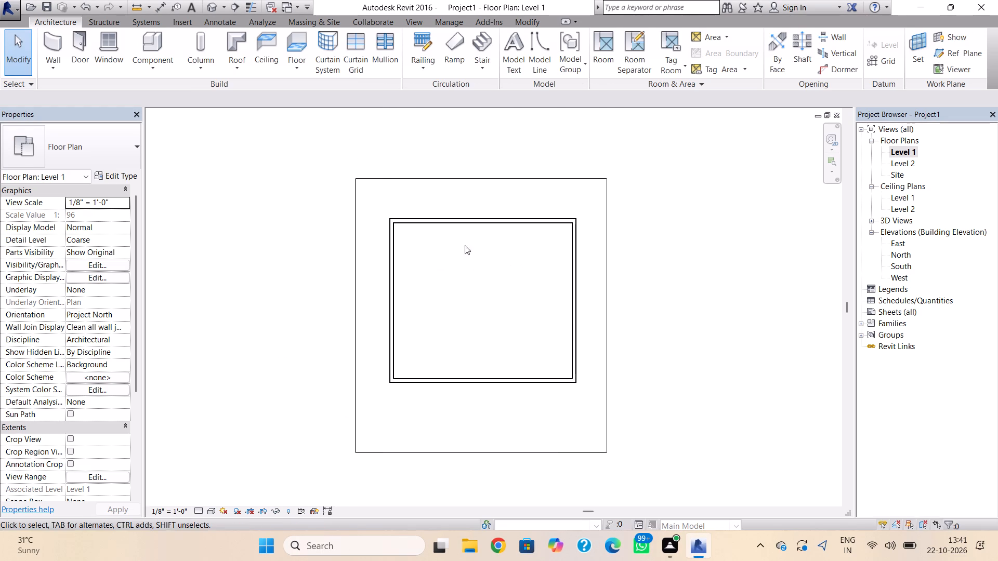
{"action": "left_click", "coordinate": [214, 3]}
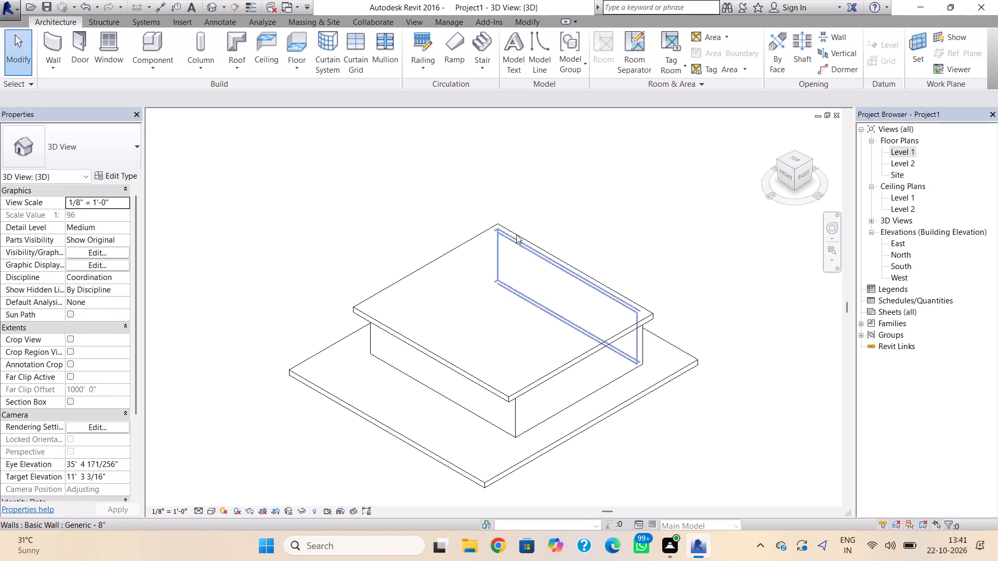
{"action": "right_click_drag", "start_coordinate": [492, 222], "coordinate": [456, 175], "text": "shift"}
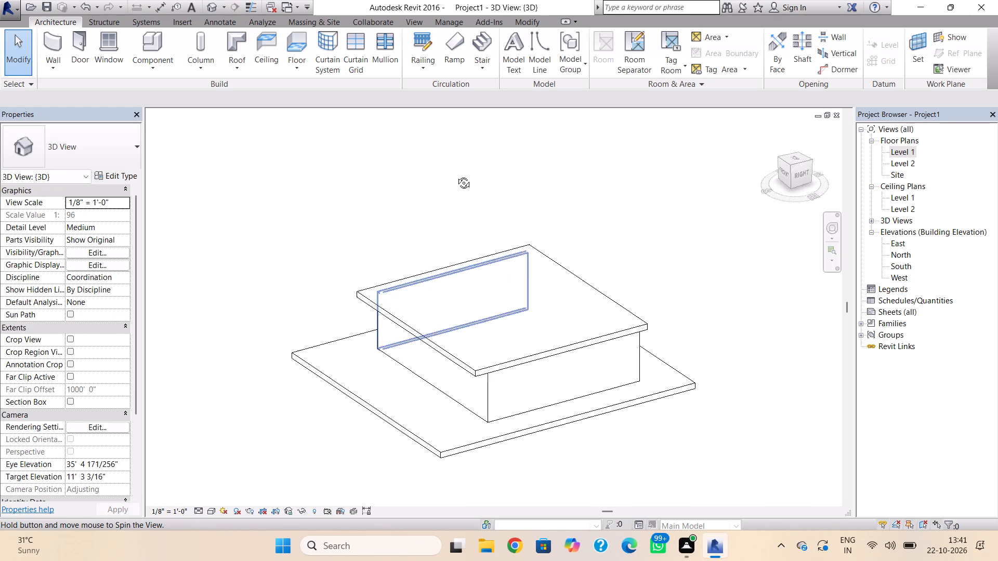
In the East elevation, set the elevation of Level 2 to 12'.
{"action": "right_click_drag", "start_coordinate": [456, 175], "coordinate": [566, 126], "text": "shift"}
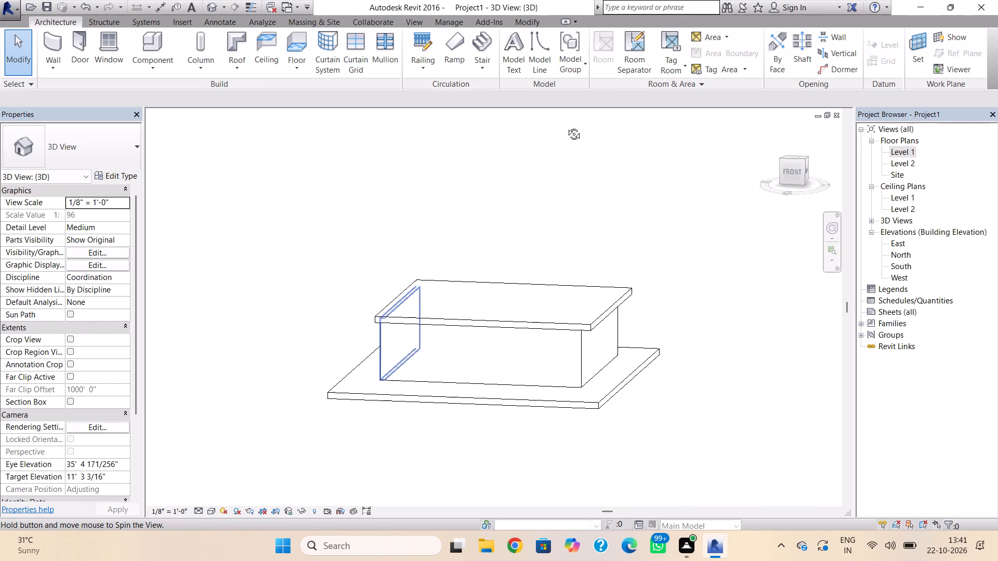
{"action": "right_click_drag", "start_coordinate": [566, 126], "coordinate": [588, 130], "text": "shift"}
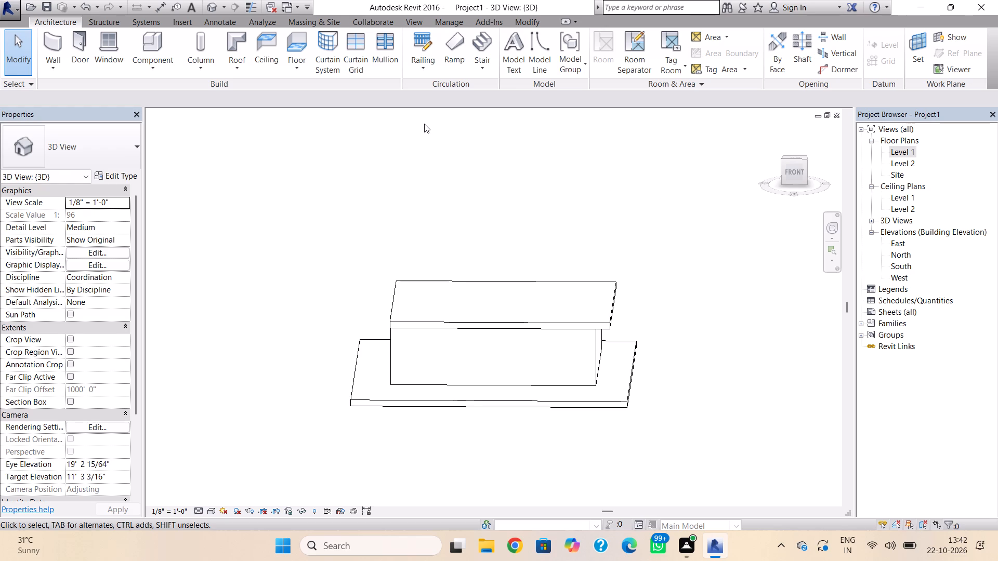
{"action": "left_click", "coordinate": [900, 151]}
{"action": "left_click", "coordinate": [903, 245]}
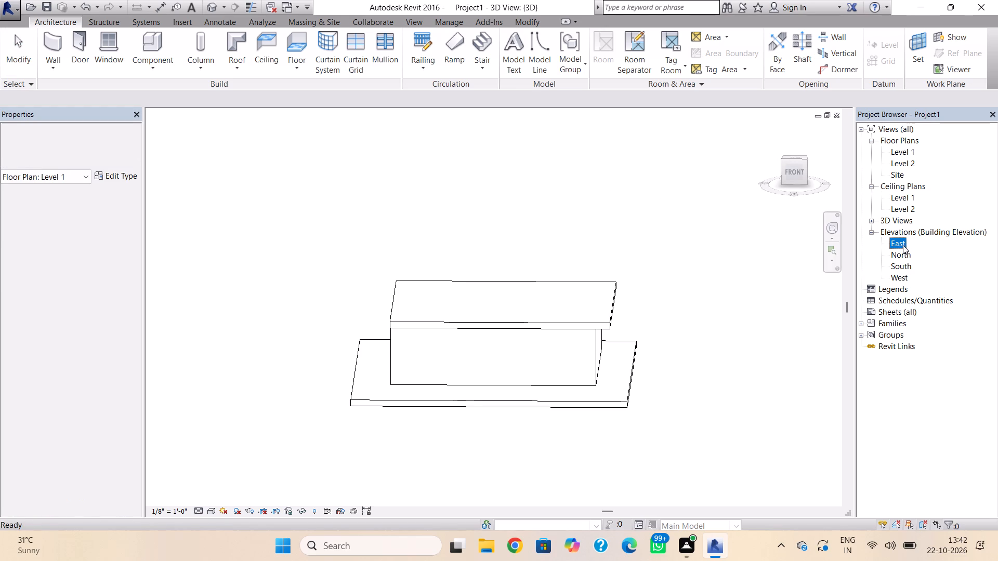
{"action": "left_click", "coordinate": [904, 244]}
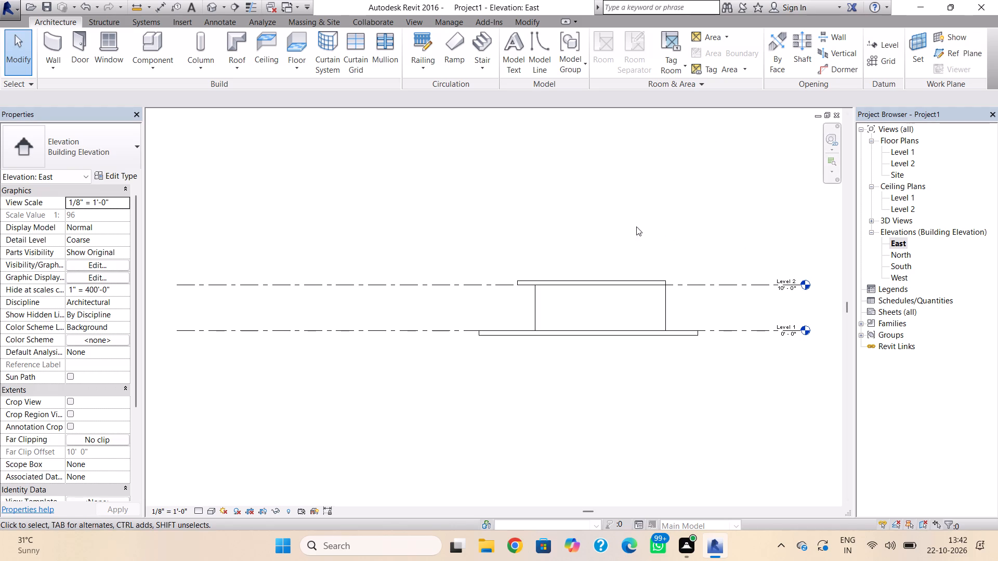
{"action": "left_click", "coordinate": [688, 279]}
{"action": "left_click", "coordinate": [106, 209]}
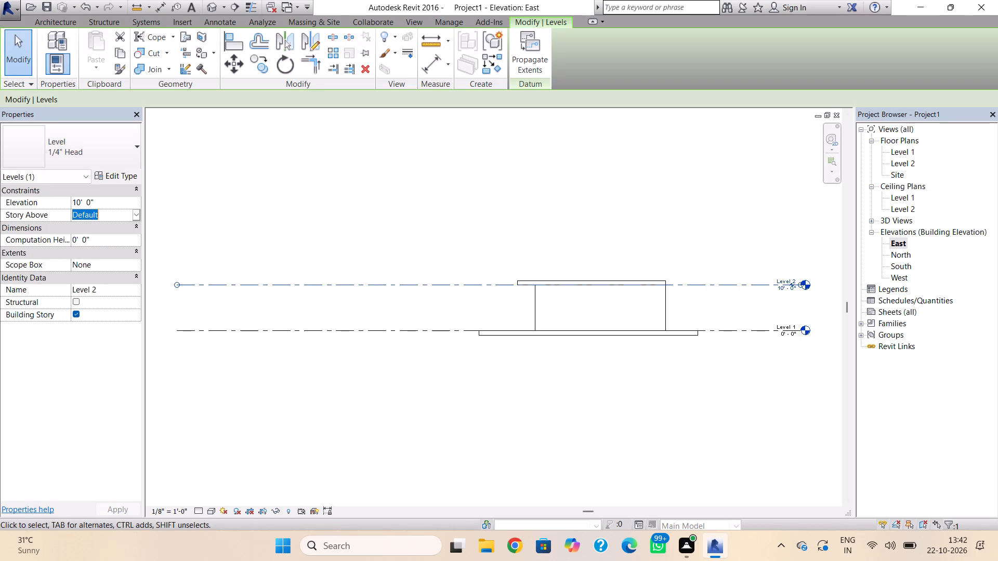
{"action": "left_click", "coordinate": [106, 206]}
{"action": "left_click_drag", "start_coordinate": [107, 206], "coordinate": [53, 211]}
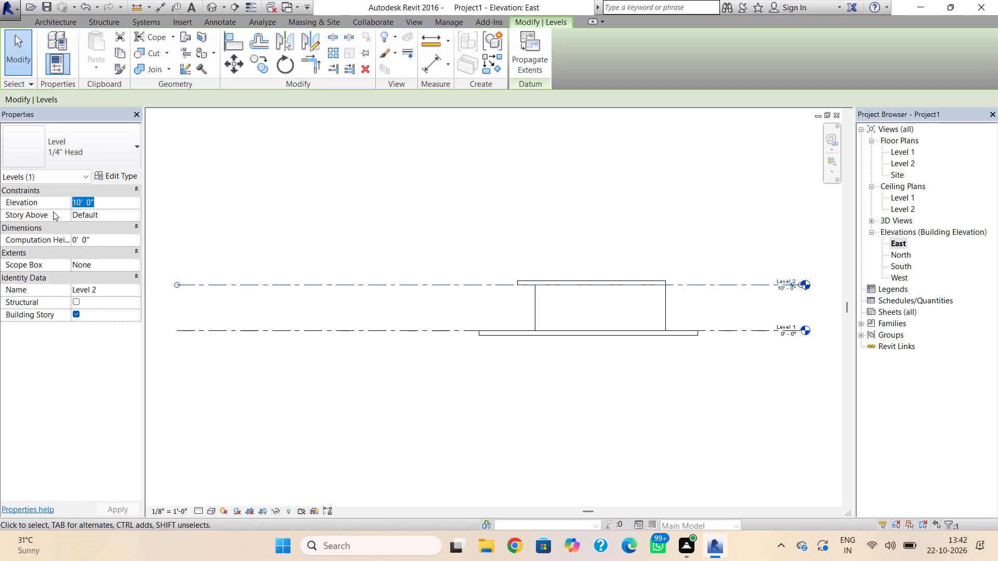
{"action": "type", "text": "12'"}
{"action": "key", "text": "Return"}
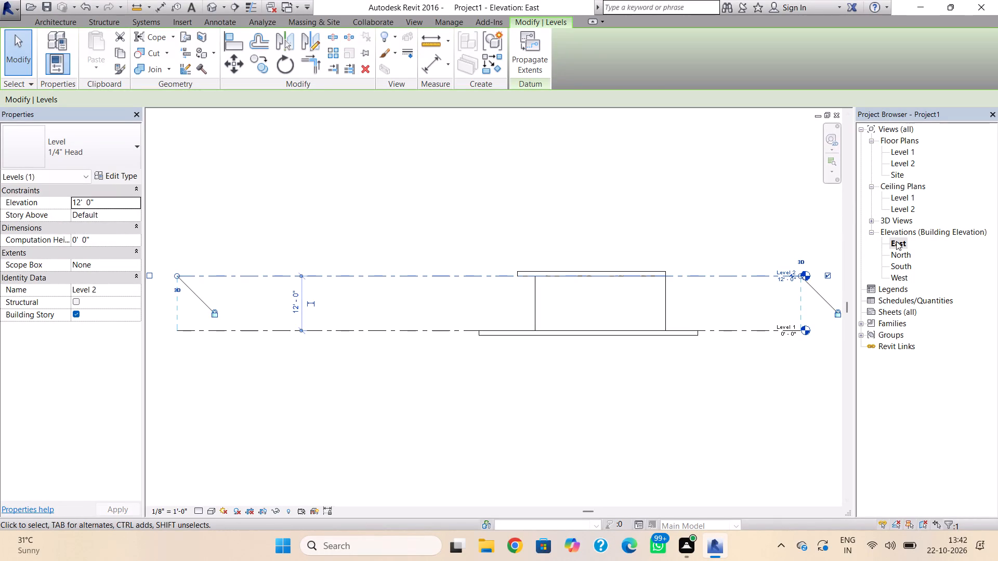
Add two levels above Level 2 by picking existing level lines with a 12' offset, one above Level 2 and one above Level 3.
{"action": "left_click", "coordinate": [904, 153]}
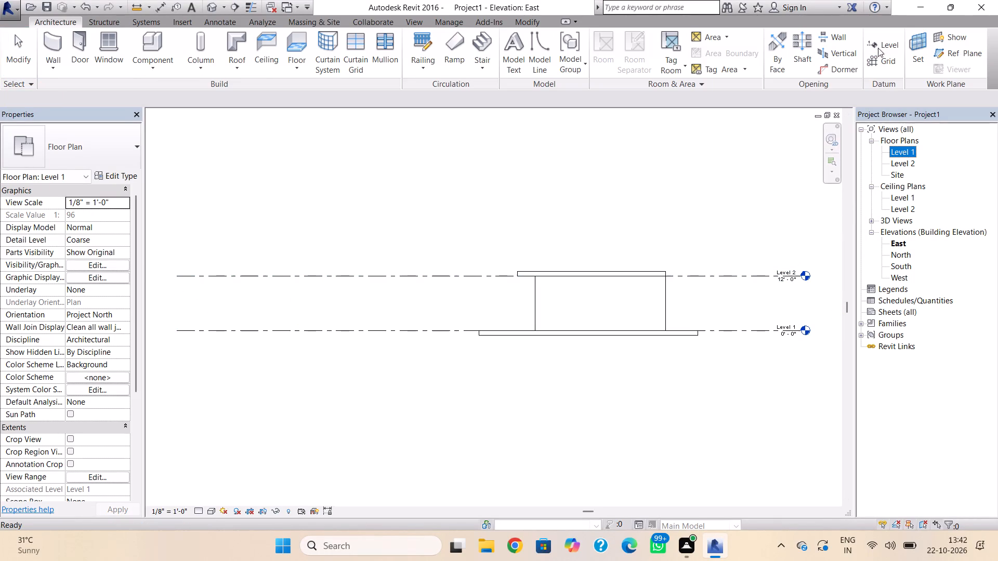
{"action": "left_click", "coordinate": [877, 43]}
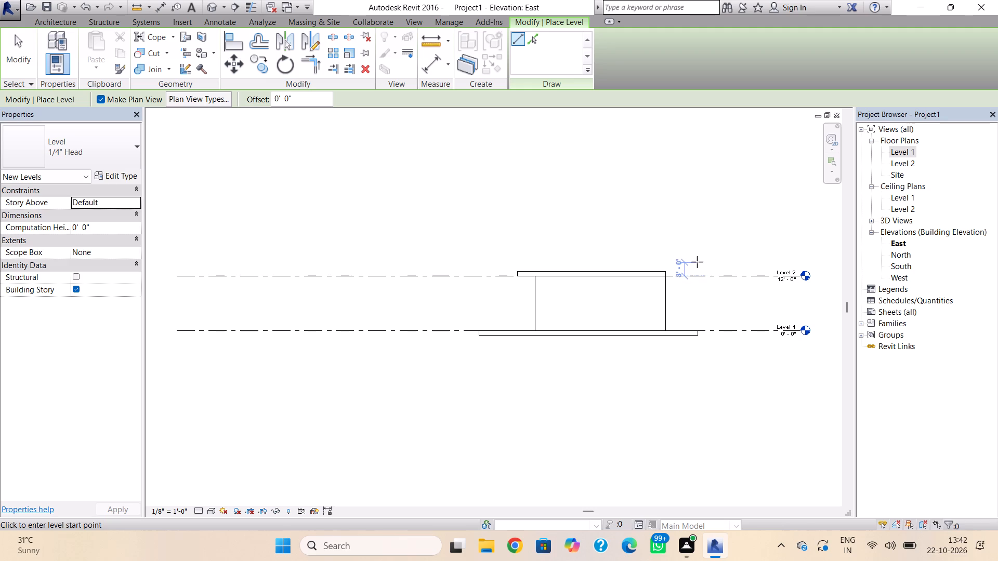
{"action": "left_click", "coordinate": [535, 36]}
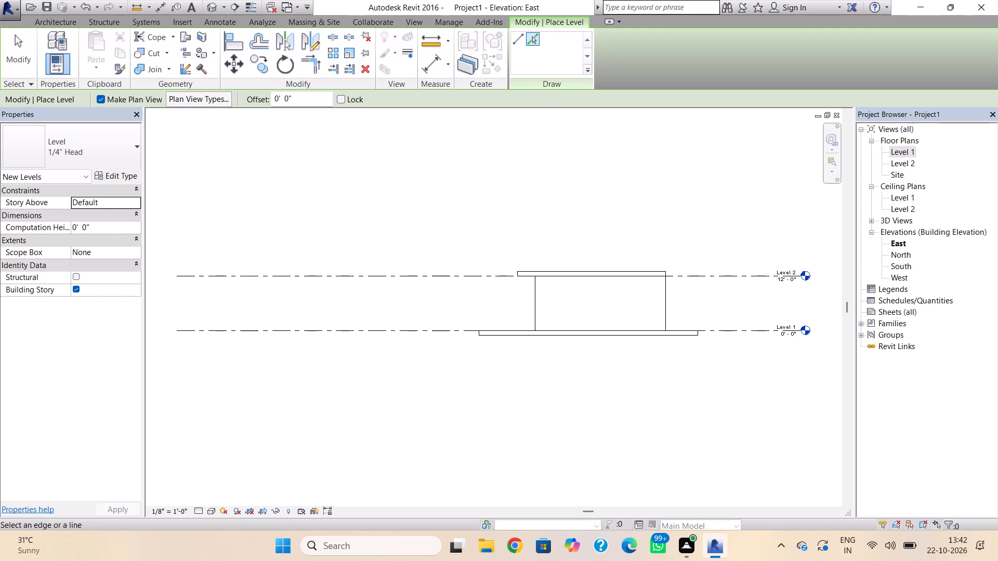
{"action": "left_click_drag", "start_coordinate": [300, 103], "coordinate": [252, 102]}
{"action": "type", "text": "12'"}
{"action": "key", "text": "Return"}
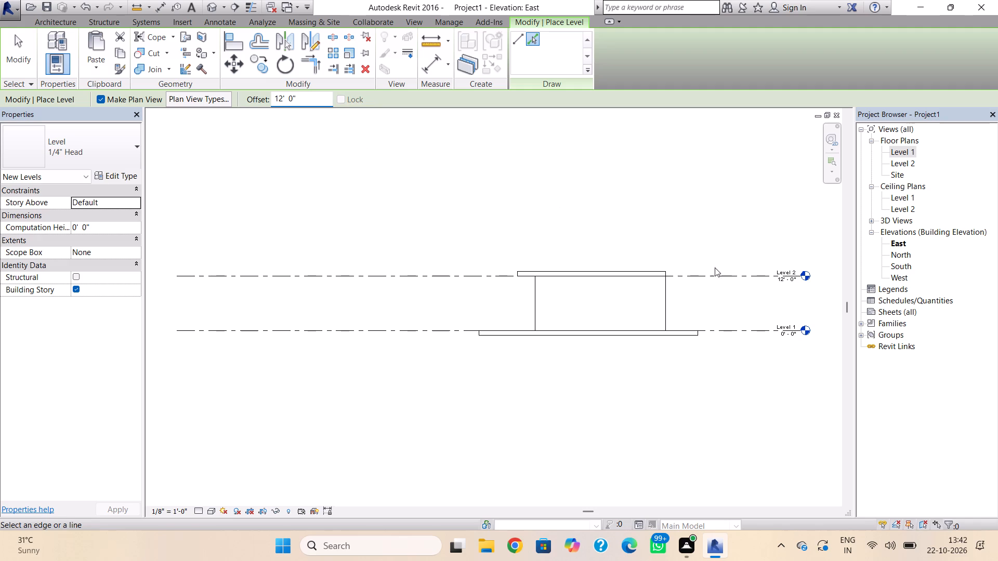
{"action": "left_click", "coordinate": [719, 273]}
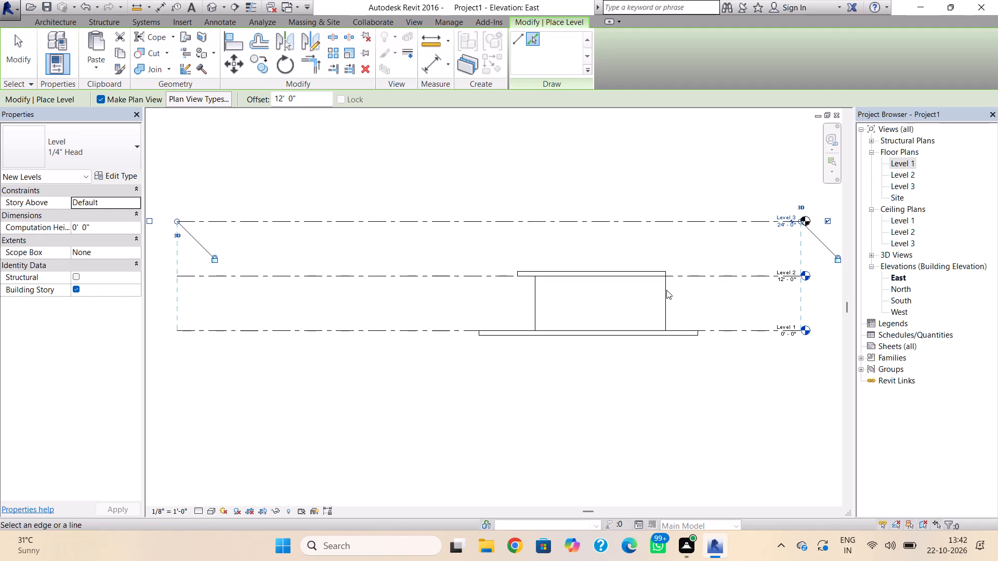
{"action": "left_click", "coordinate": [688, 220]}
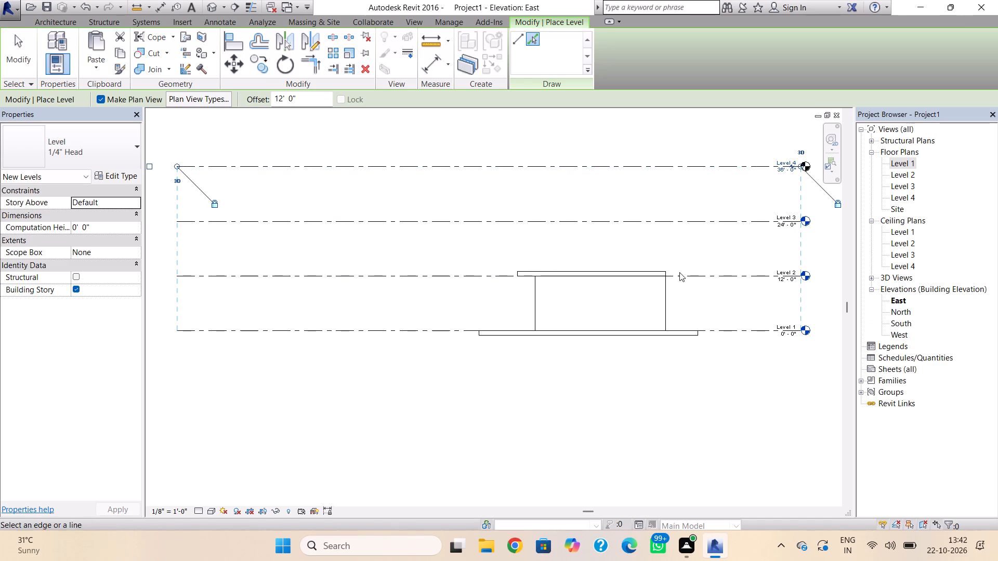
{"action": "middle_click_drag", "start_coordinate": [678, 308], "coordinate": [675, 378]}
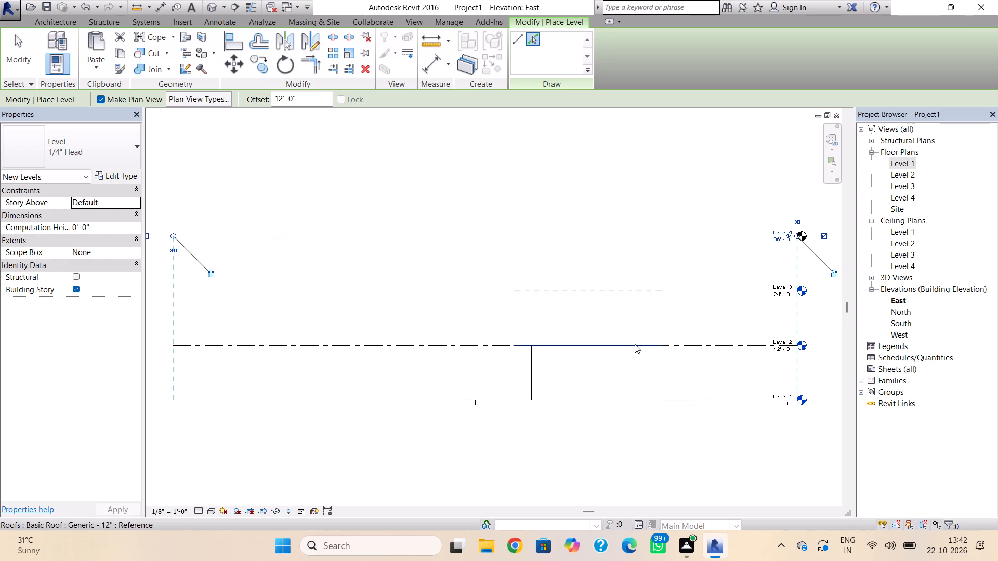
{"action": "key", "text": "Escape"}
{"action": "left_click", "coordinate": [646, 340]}
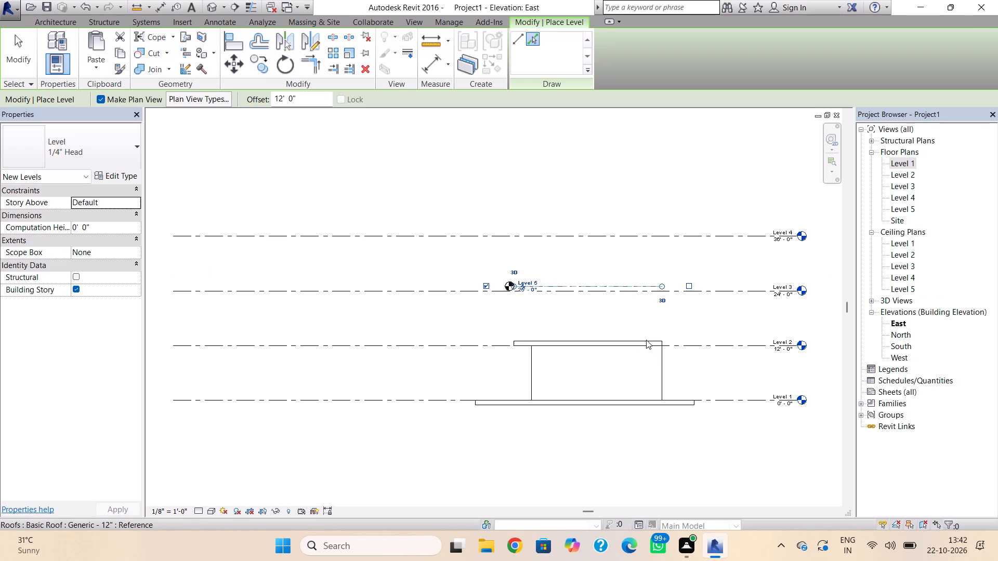
{"action": "key", "text": "ctrl+z"}
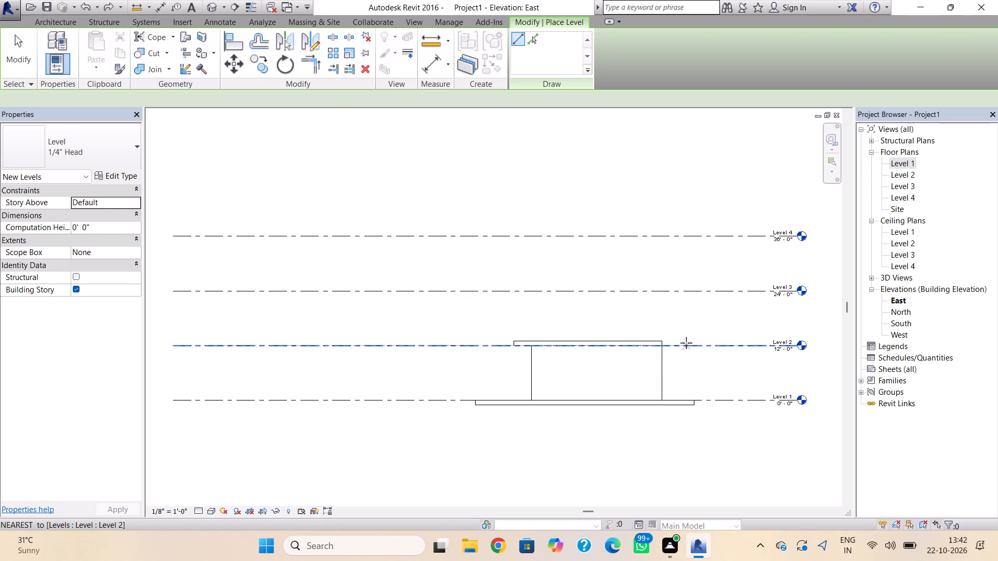
{"action": "key", "text": "Escape"}
{"action": "key", "text": "Escape"}
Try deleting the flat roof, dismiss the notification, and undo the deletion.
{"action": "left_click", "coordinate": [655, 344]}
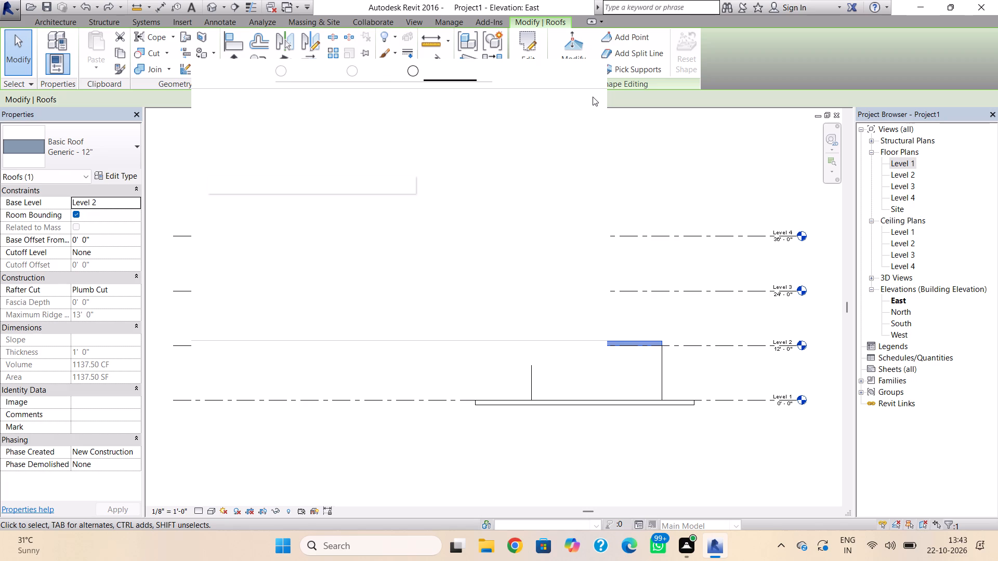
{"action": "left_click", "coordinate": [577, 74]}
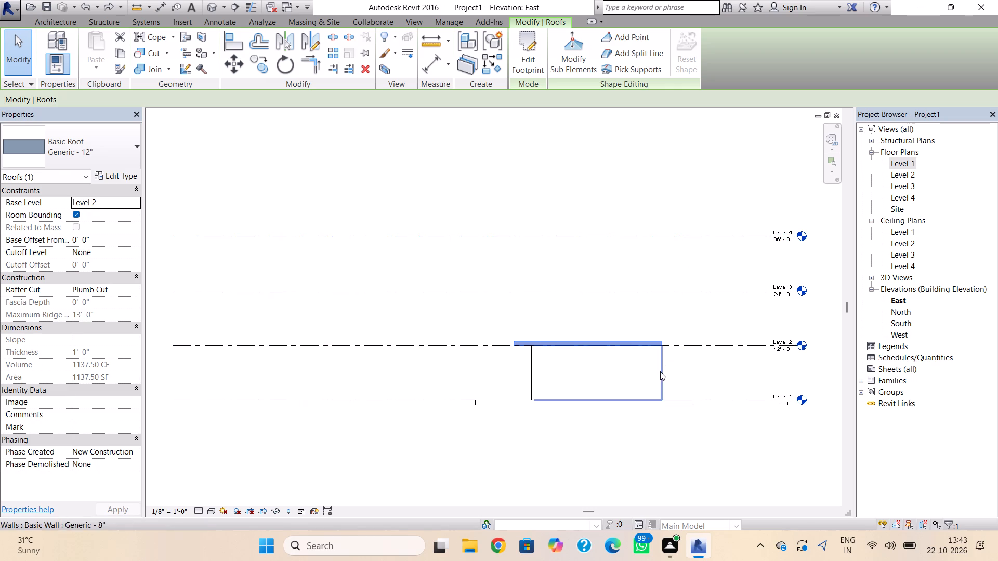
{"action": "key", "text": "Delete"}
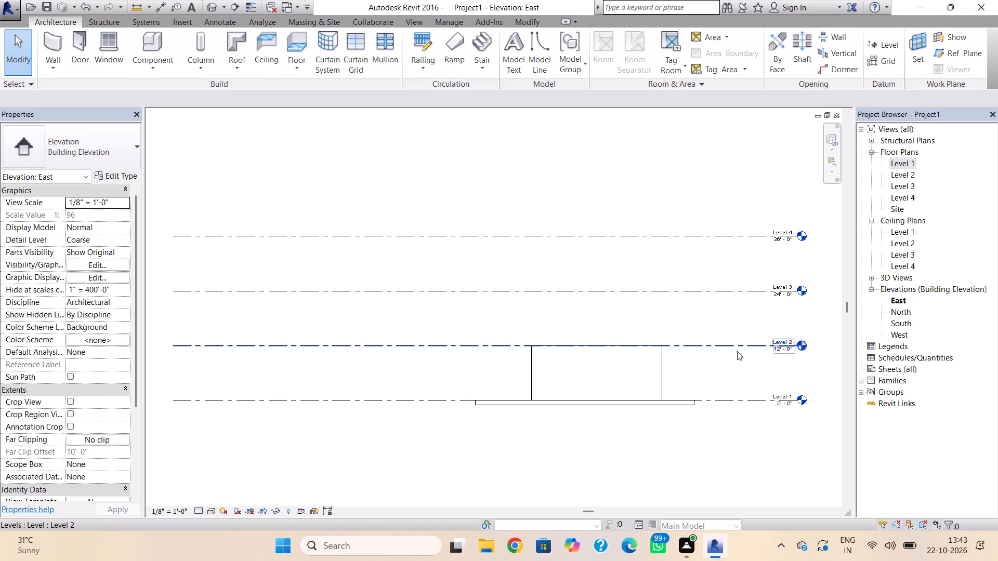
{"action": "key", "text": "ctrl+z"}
Delete the existing flat roof on Level 2 in the East elevation.
{"action": "left_click", "coordinate": [639, 345]}
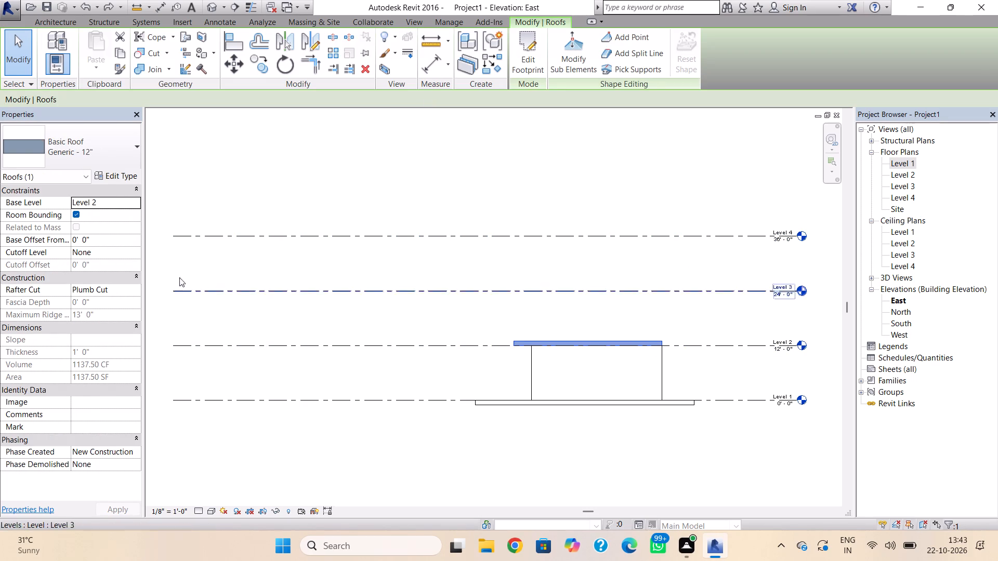
{"action": "left_click", "coordinate": [129, 239]}
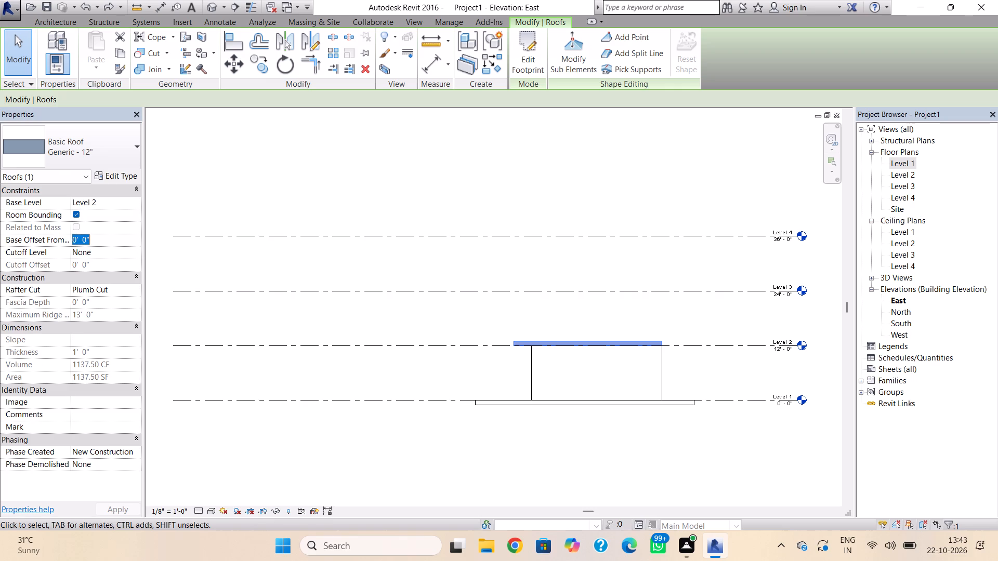
{"action": "left_click_drag", "start_coordinate": [129, 239], "coordinate": [36, 244]}
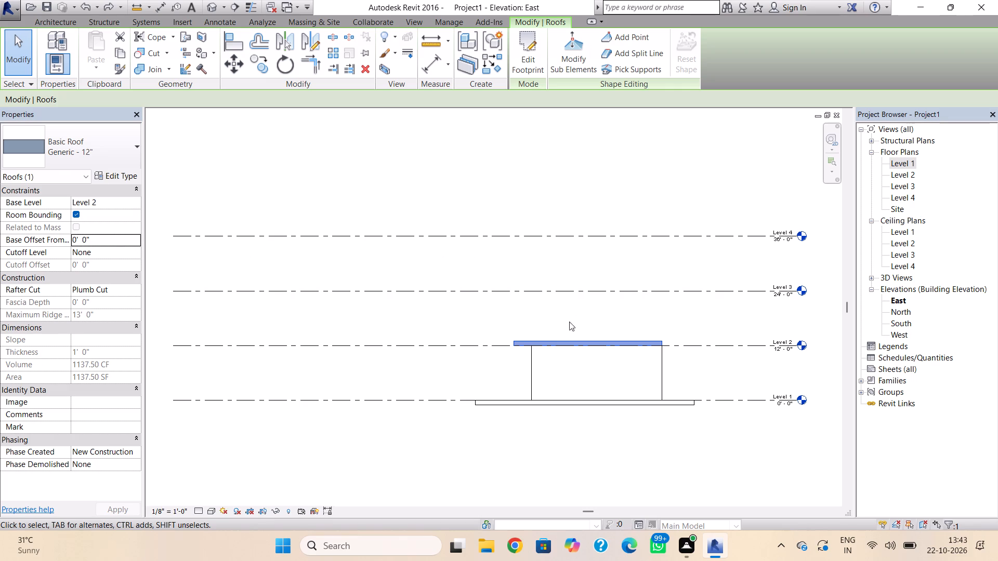
{"action": "scroll", "coordinate": [656, 342], "scroll_direction": "up", "scroll_amount": 11}
{"action": "scroll", "coordinate": [669, 354], "scroll_direction": "down", "scroll_amount": 5}
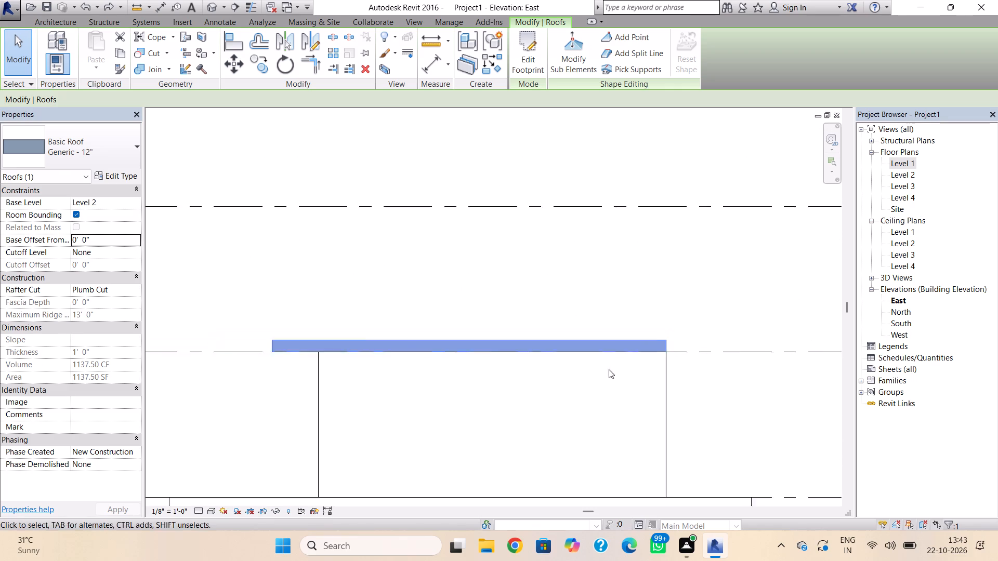
{"action": "scroll", "coordinate": [609, 369], "scroll_direction": "down", "scroll_amount": 2}
{"action": "key", "text": "Delete"}
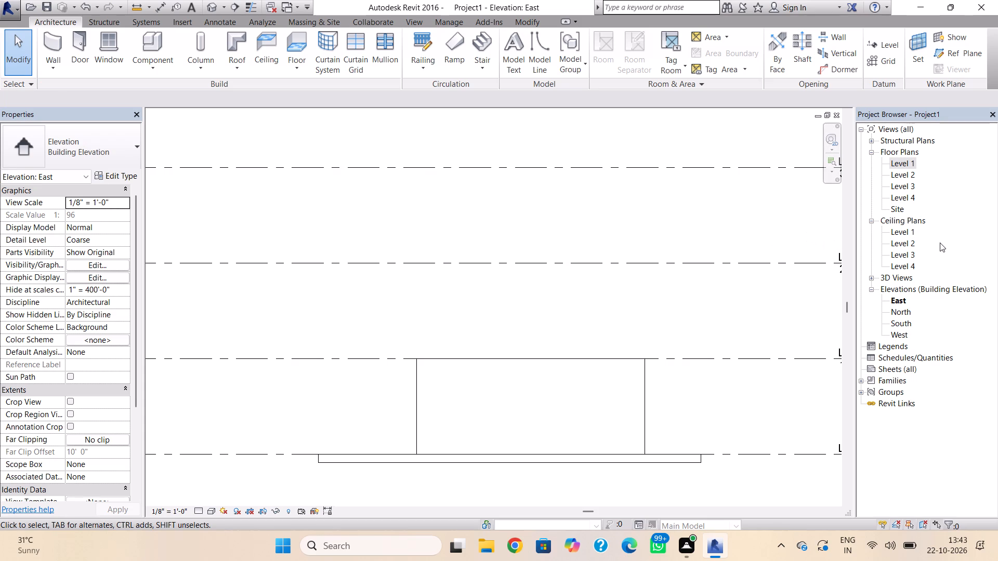
From the Level 1 plan, create a Level 2 footprint roof about 35' by 32' from the walls' upper-left outer corner and attach the highlighted walls.
{"action": "double_click", "coordinate": [910, 157]}
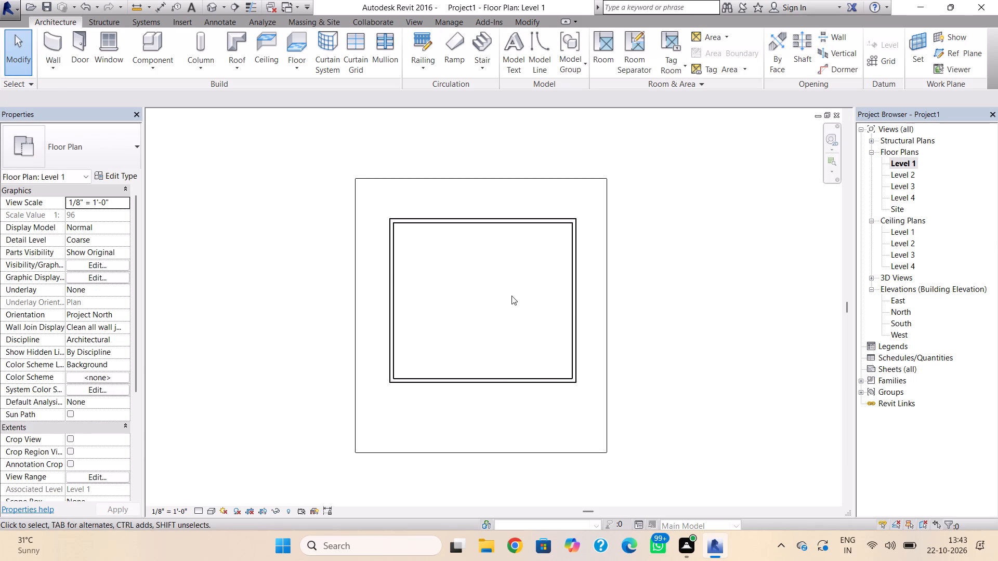
{"action": "left_click", "coordinate": [232, 48]}
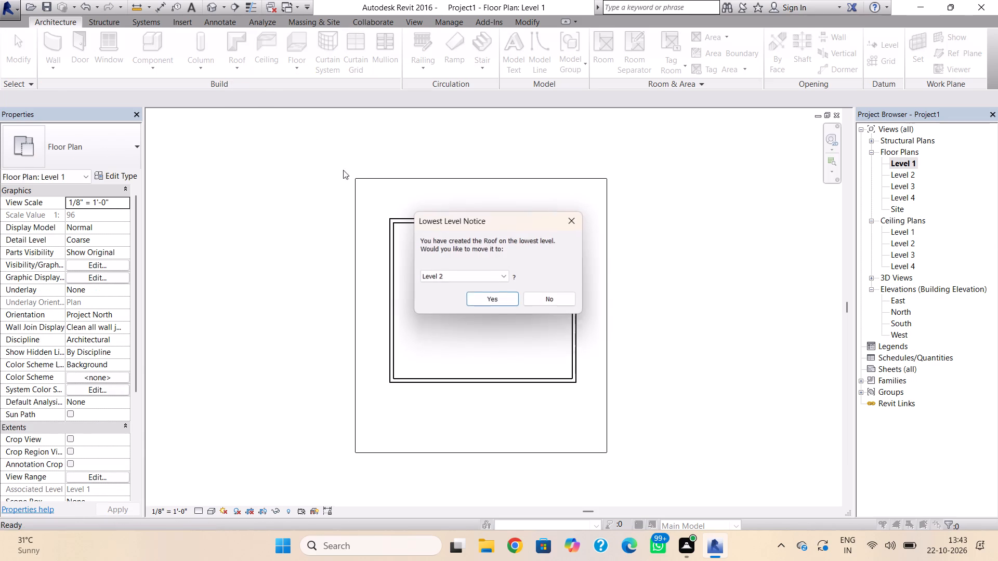
{"action": "left_click", "coordinate": [480, 305]}
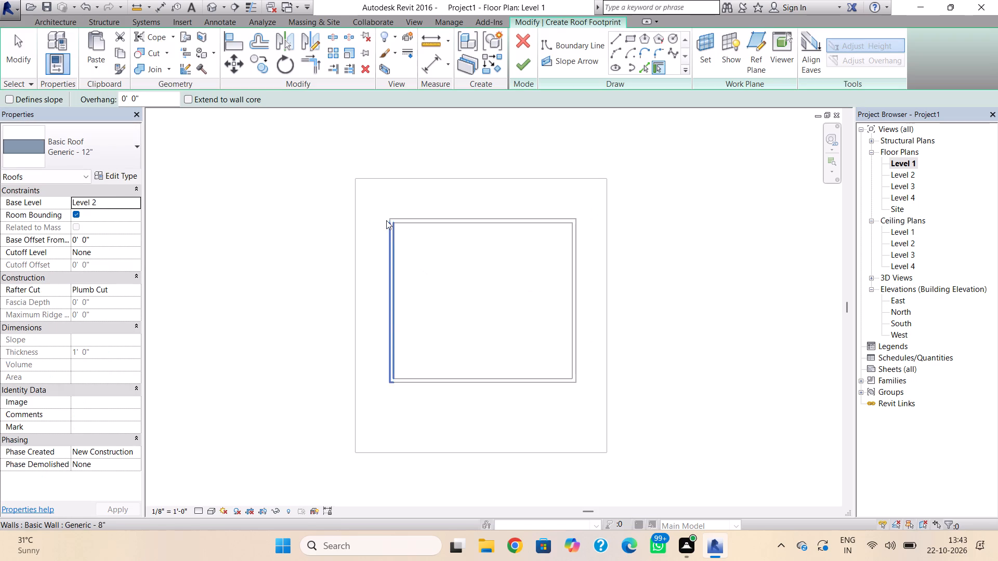
{"action": "left_click", "coordinate": [633, 34]}
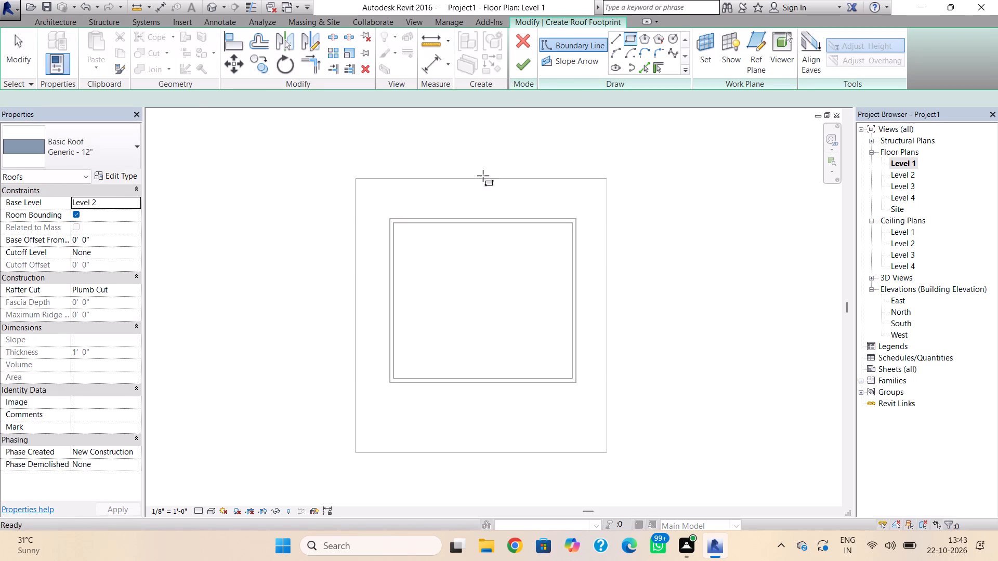
{"action": "left_click_drag", "start_coordinate": [388, 217], "coordinate": [395, 225]}
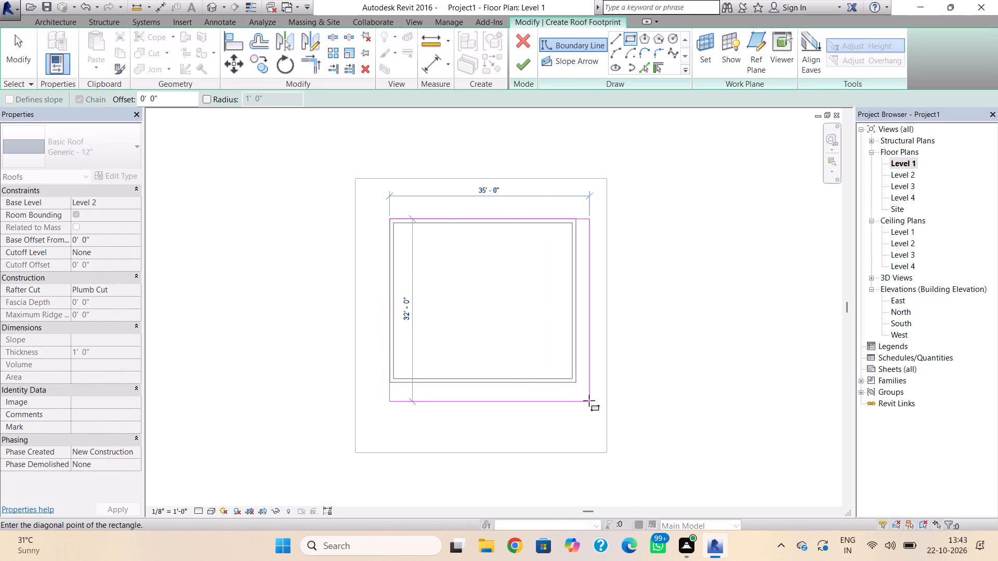
{"action": "left_click", "coordinate": [589, 400]}
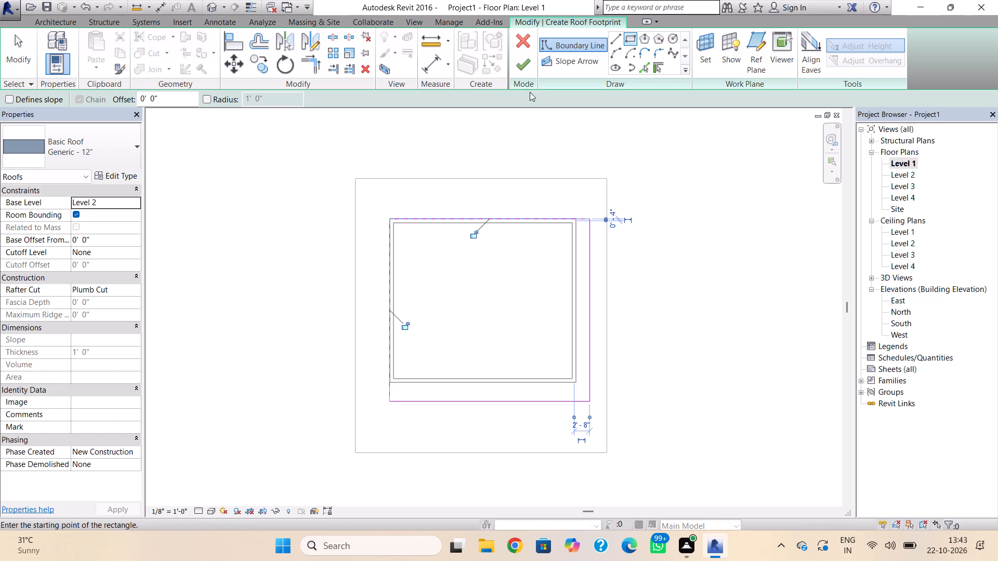
{"action": "left_click", "coordinate": [518, 74]}
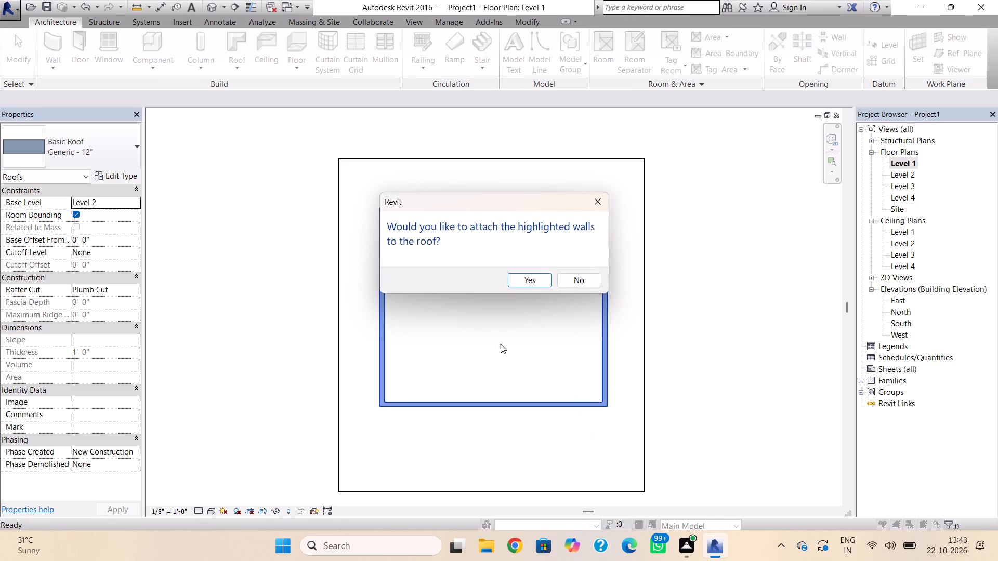
{"action": "left_click", "coordinate": [520, 277]}
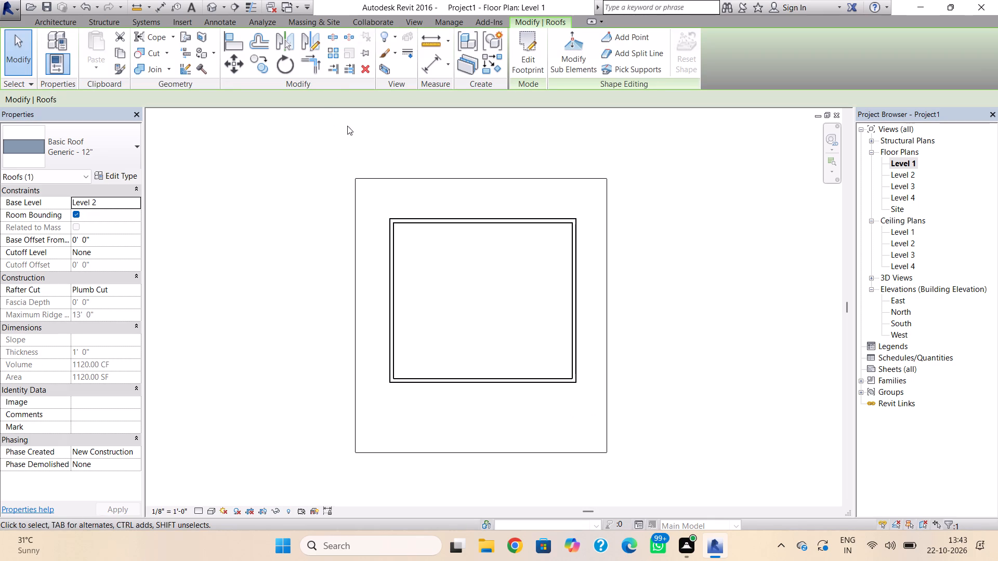
Examine the new roof's fit on the walls from other angles in the 3D view.
{"action": "left_click", "coordinate": [209, 4]}
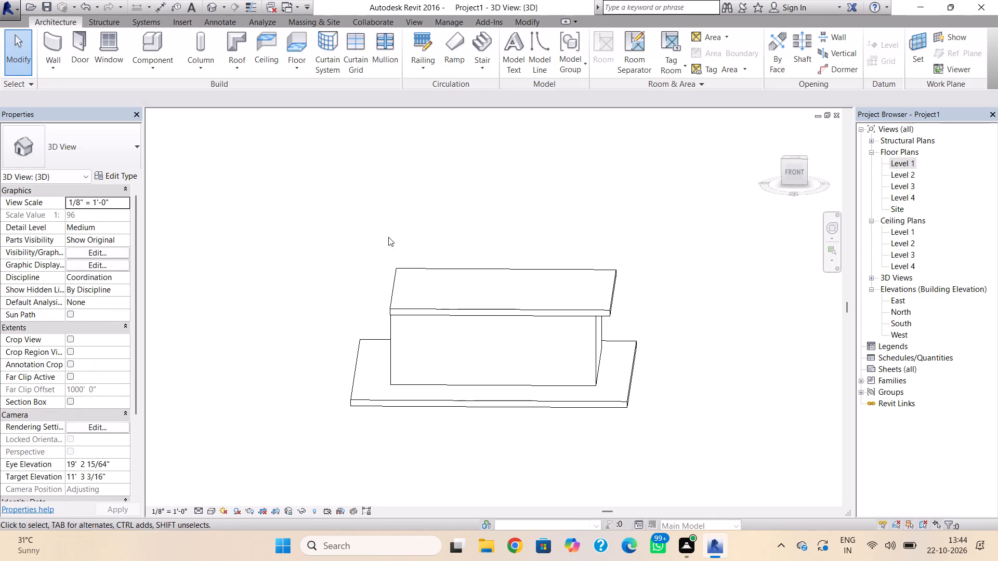
{"action": "right_click_drag", "start_coordinate": [730, 394], "coordinate": [494, 399], "text": "shift"}
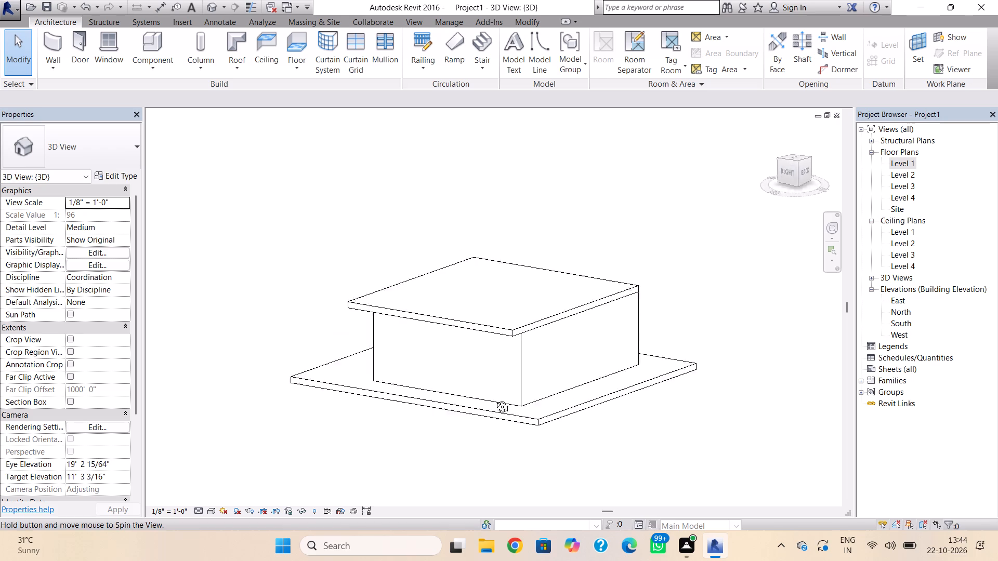
{"action": "right_click_drag", "start_coordinate": [494, 399], "coordinate": [502, 396], "text": "shift"}
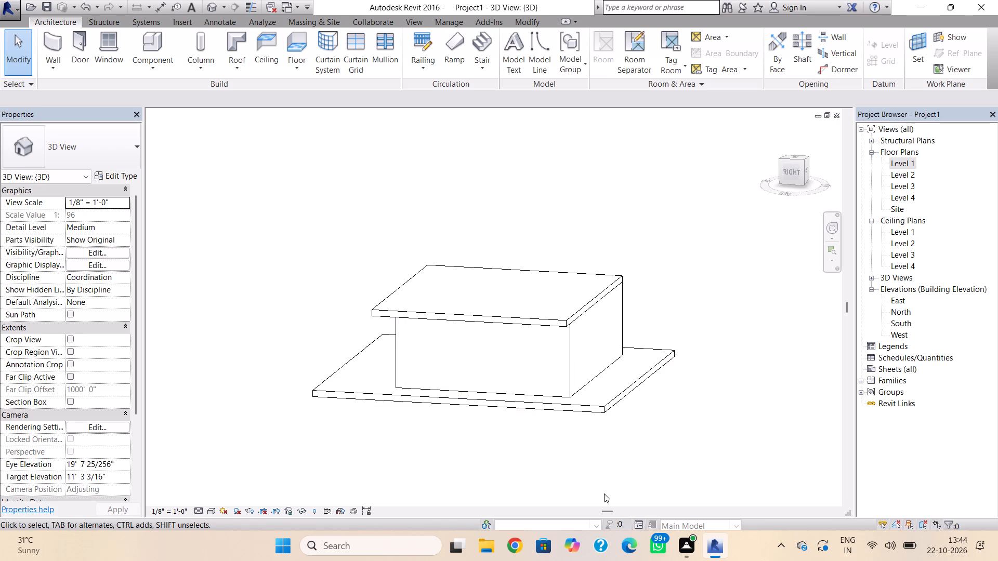
Examine how the roof sits over the walls in the 3D view, the East elevation and the Level 1 plan.
{"action": "right_click_drag", "start_coordinate": [574, 500], "coordinate": [794, 465], "text": "shift"}
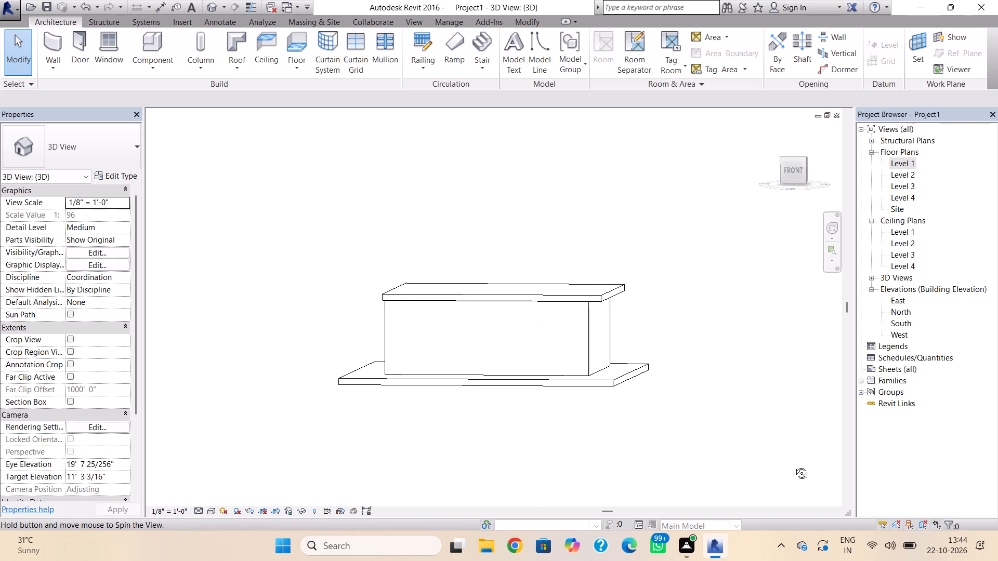
{"action": "right_click_drag", "start_coordinate": [794, 465], "coordinate": [794, 465], "text": "shift"}
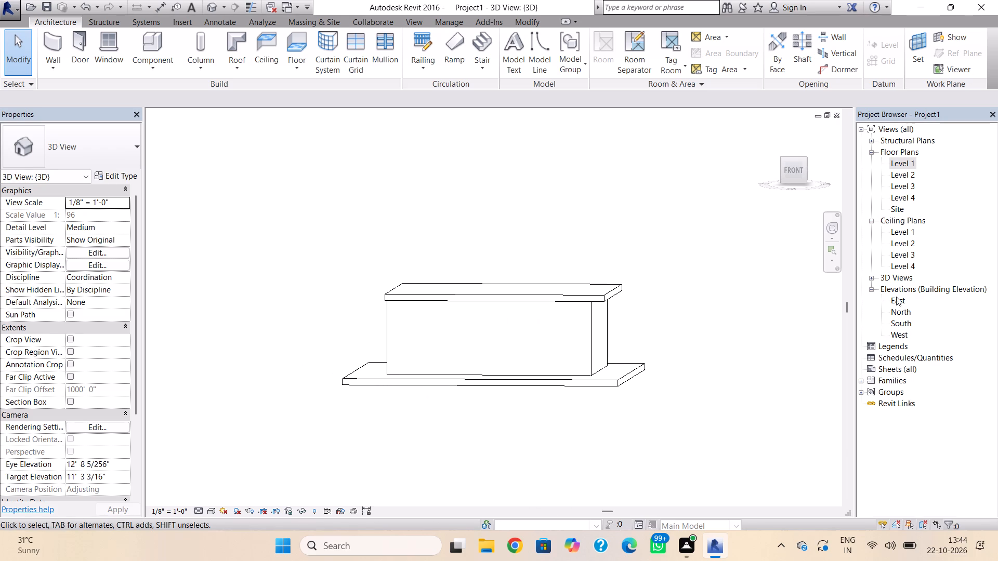
{"action": "left_click", "coordinate": [896, 297]}
{"action": "left_click", "coordinate": [896, 297]}
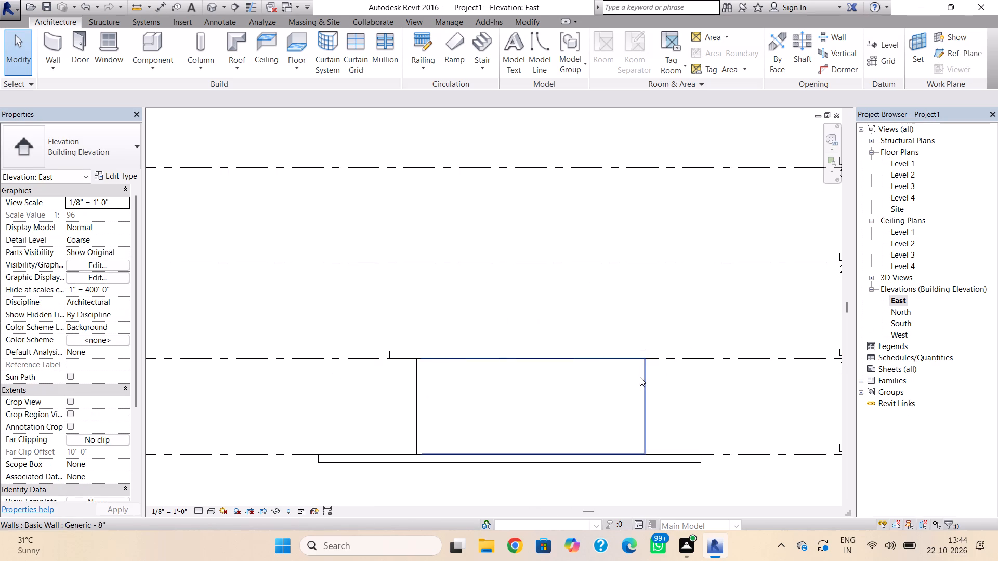
{"action": "scroll", "coordinate": [640, 377], "scroll_direction": "down", "scroll_amount": 3}
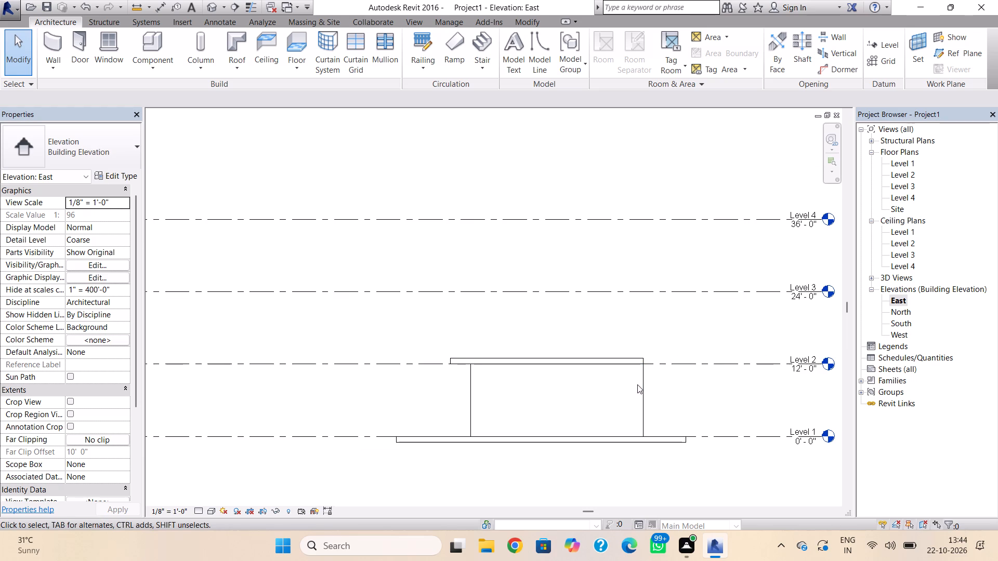
{"action": "middle_click_drag", "start_coordinate": [629, 400], "coordinate": [617, 421]}
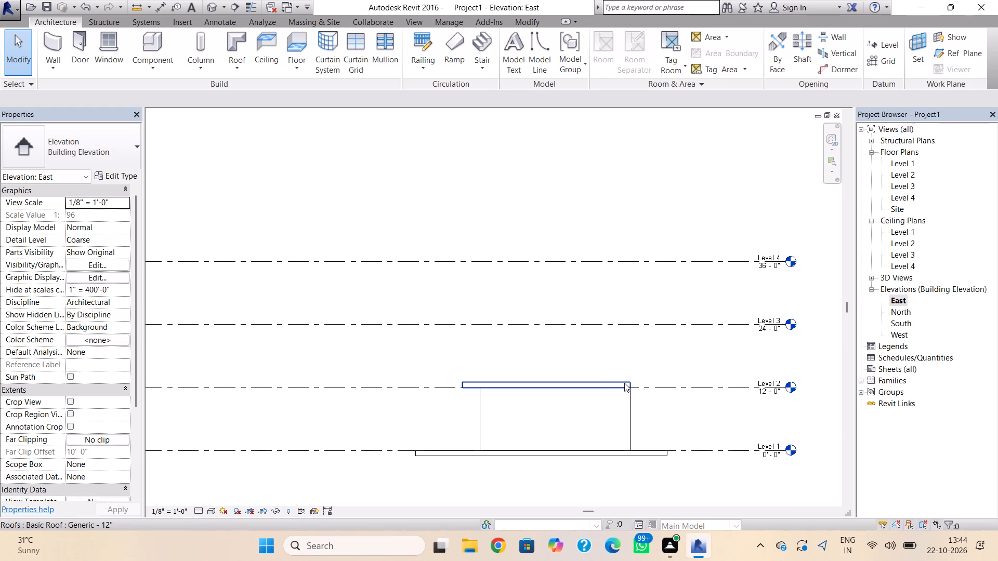
{"action": "left_click", "coordinate": [636, 387]}
{"action": "left_click", "coordinate": [651, 388]}
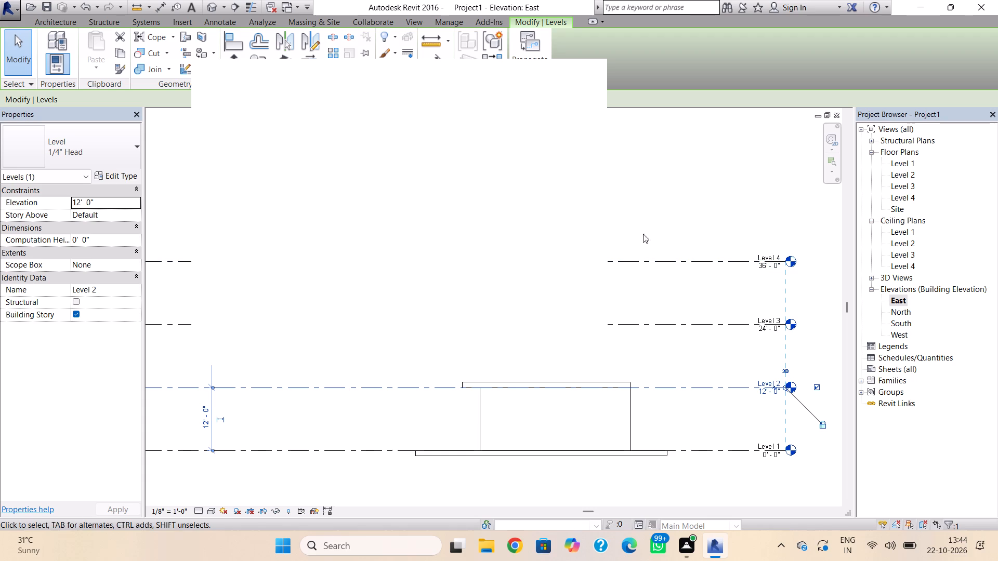
{"action": "key", "text": "Escape"}
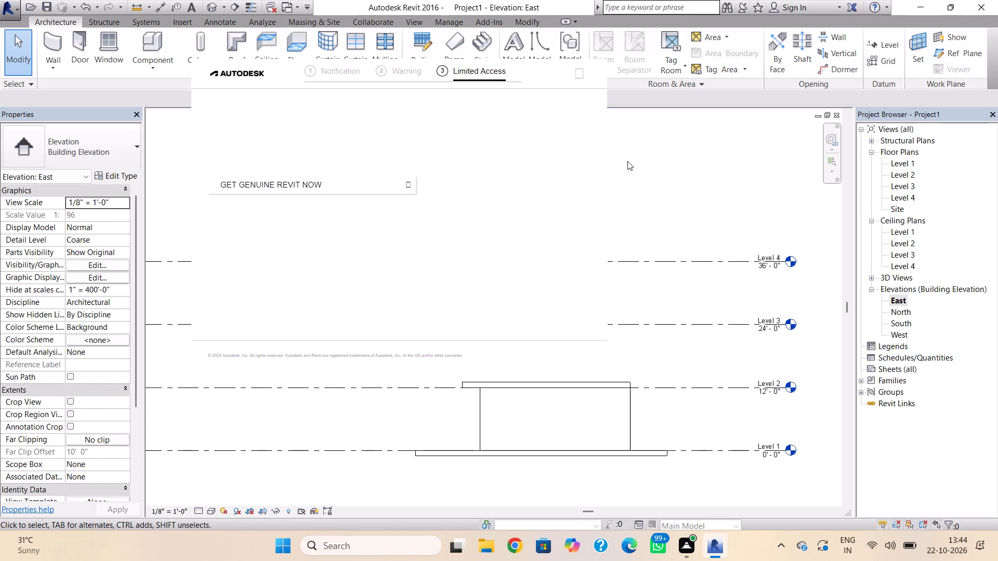
{"action": "left_click", "coordinate": [577, 78]}
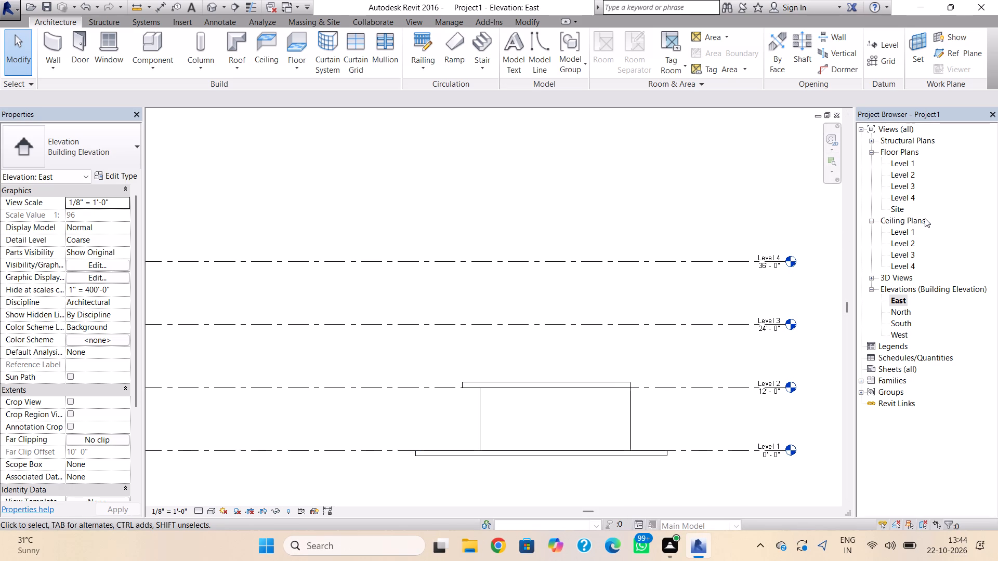
{"action": "double_click", "coordinate": [902, 158]}
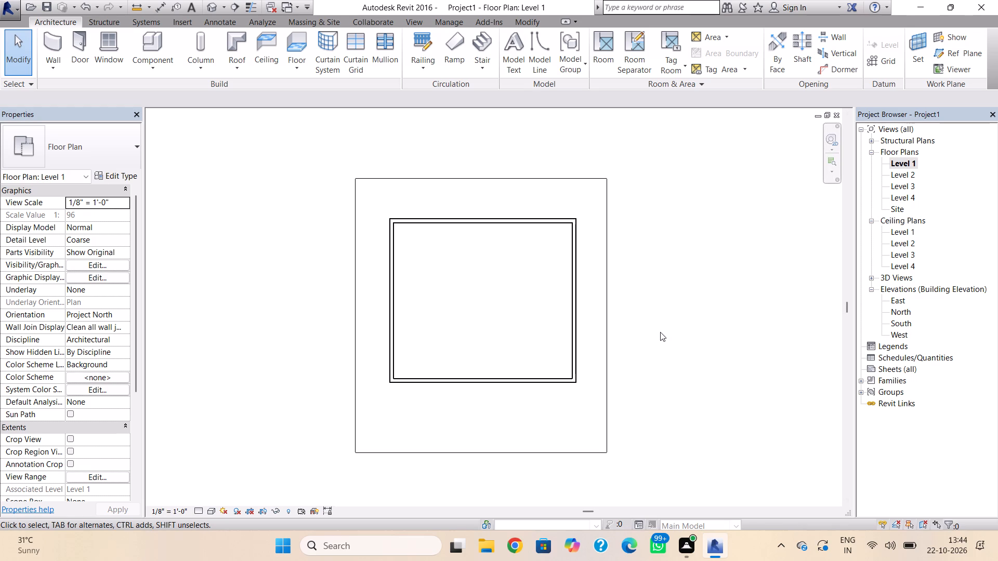
{"action": "left_click", "coordinate": [207, 0]}
{"action": "right_click_drag", "start_coordinate": [703, 333], "coordinate": [702, 336], "text": "shift"}
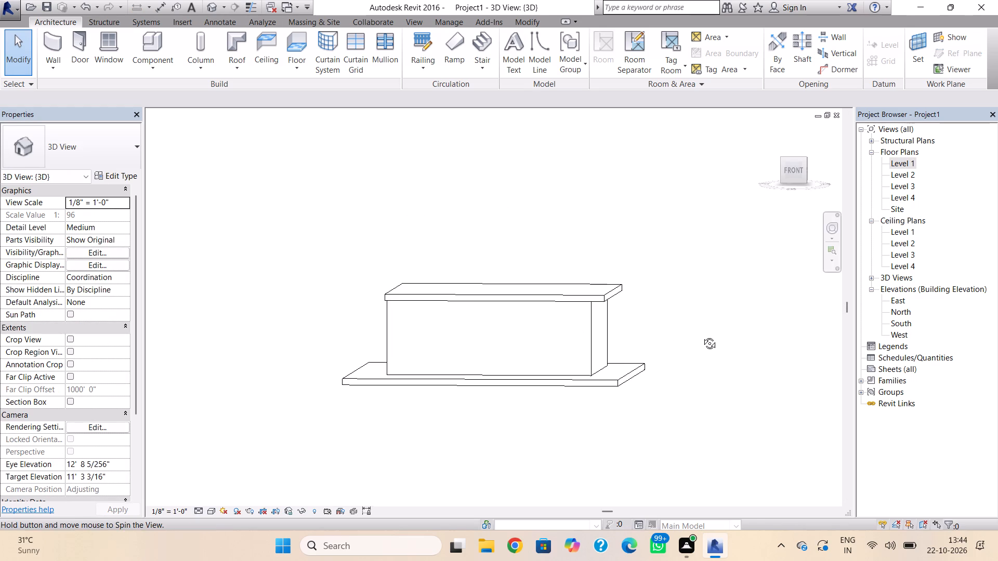
{"action": "right_click_drag", "start_coordinate": [702, 336], "coordinate": [713, 334], "text": "shift"}
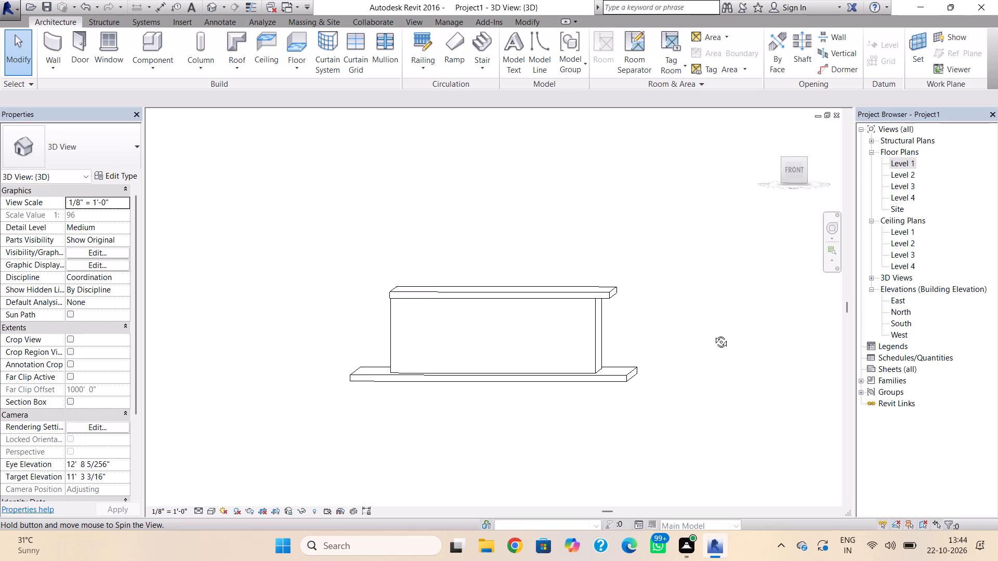
{"action": "right_click_drag", "start_coordinate": [713, 334], "coordinate": [716, 354], "text": "shift"}
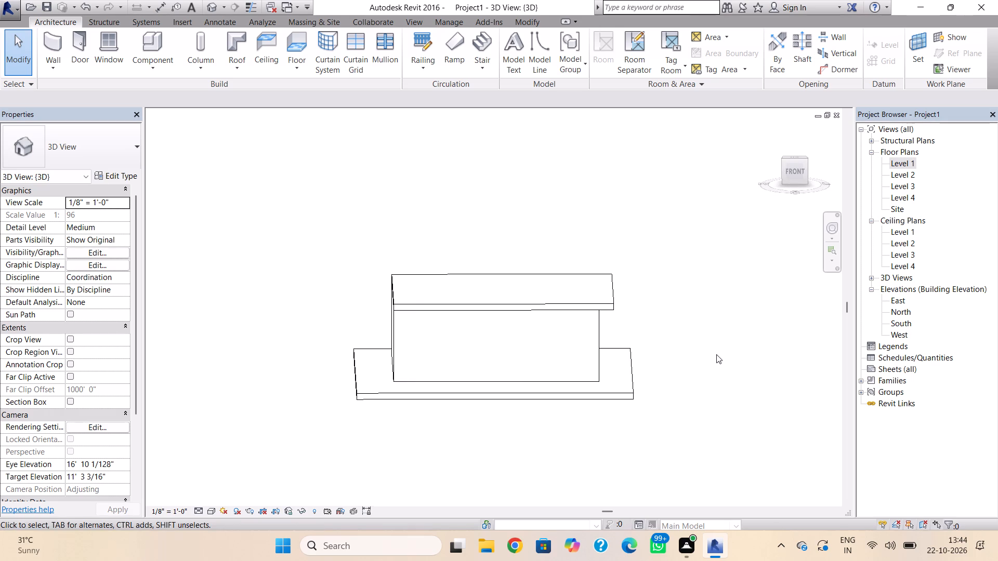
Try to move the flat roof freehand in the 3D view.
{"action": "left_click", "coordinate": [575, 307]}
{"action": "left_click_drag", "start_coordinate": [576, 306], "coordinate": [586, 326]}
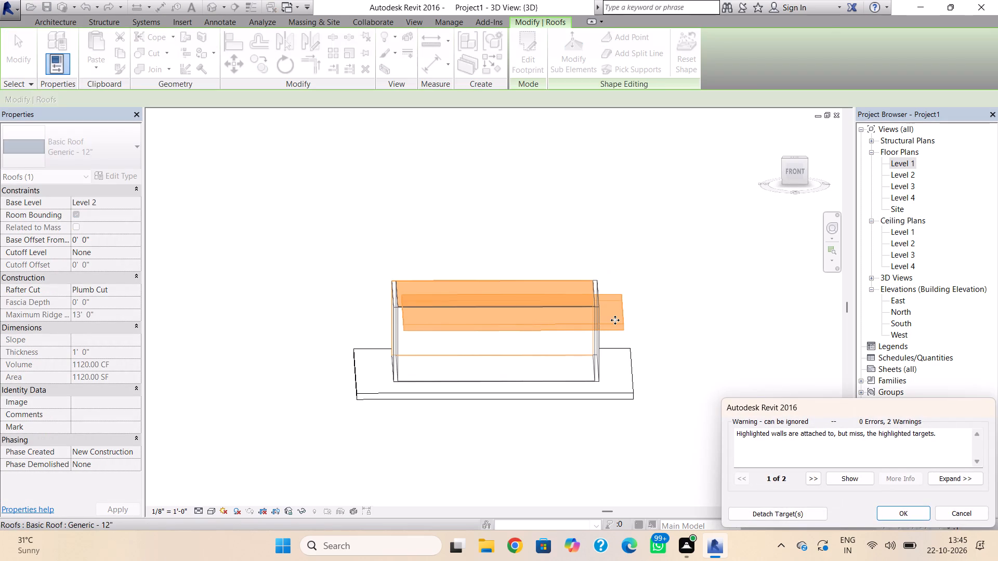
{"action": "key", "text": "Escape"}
Edit the roof's footprint in the Level 1 plan and delete its lower boundary line.
{"action": "double_click", "coordinate": [615, 305]}
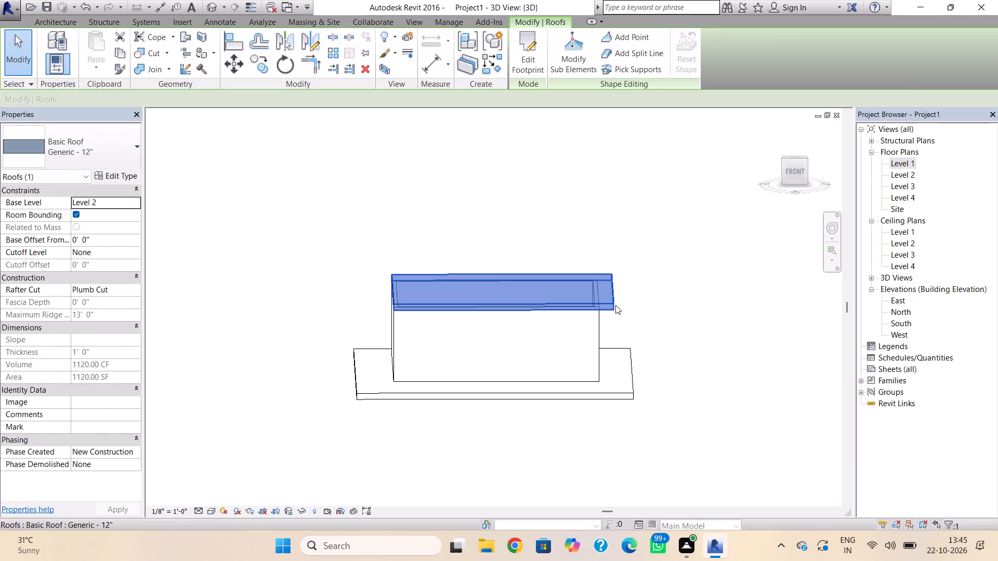
{"action": "double_click", "coordinate": [914, 164]}
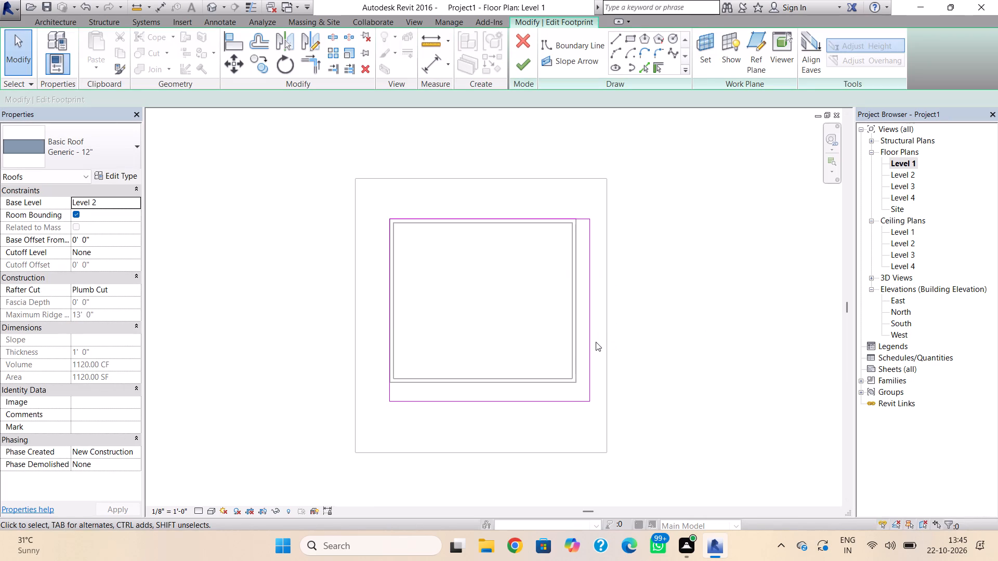
{"action": "left_click", "coordinate": [401, 396]}
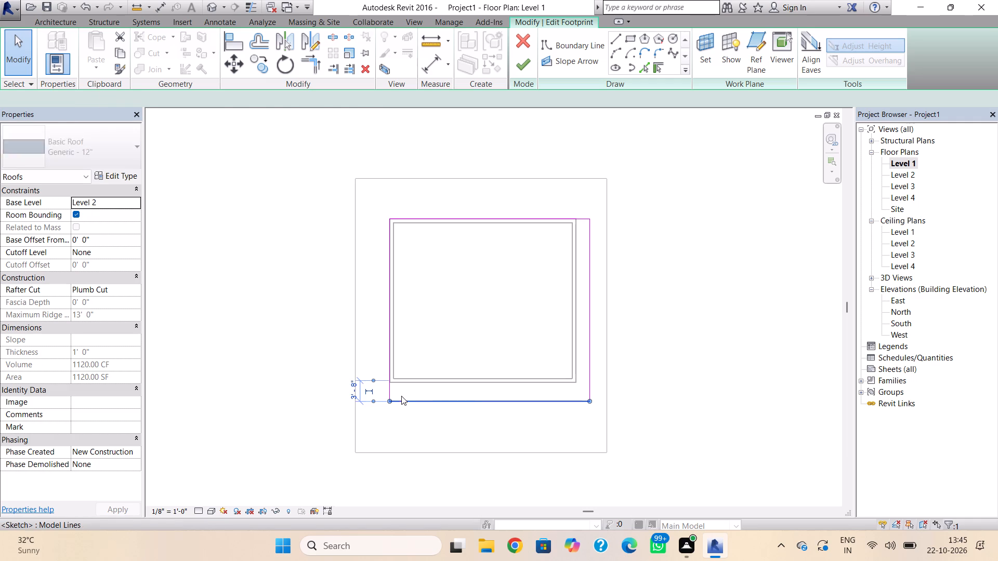
{"action": "key", "text": "Delete"}
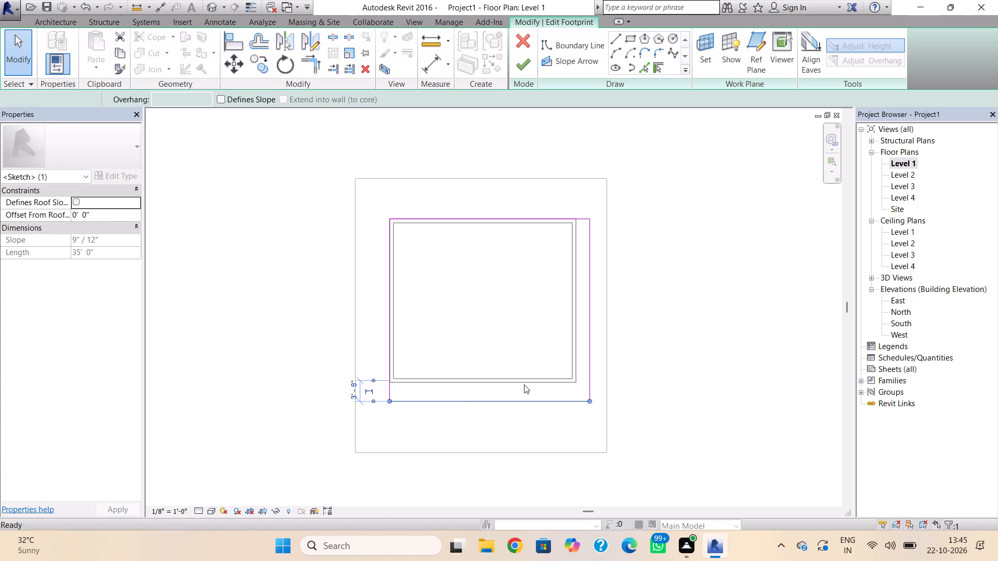
Shorten the footprint's left boundary line to end at the walls' lower-left outer corner.
{"action": "left_click", "coordinate": [389, 396]}
{"action": "scroll", "coordinate": [390, 396], "scroll_direction": "up", "scroll_amount": 6}
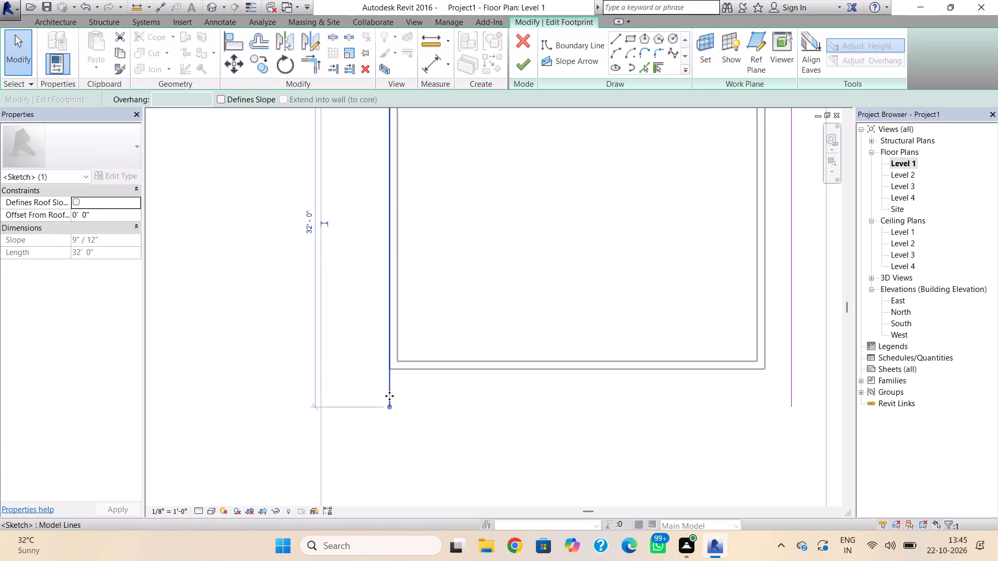
{"action": "left_click_drag", "start_coordinate": [389, 407], "coordinate": [392, 366]}
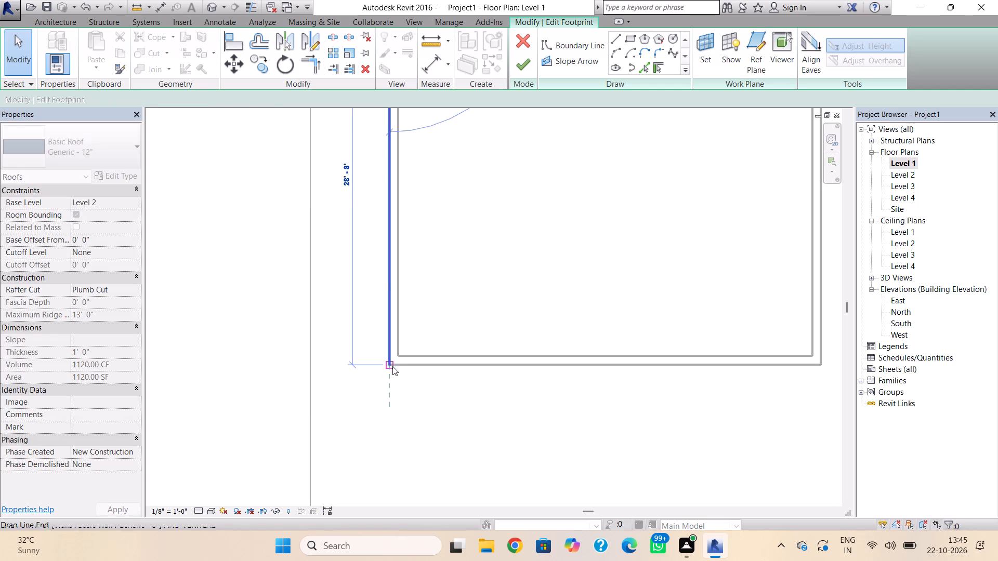
Draw a twice-stepped lower roof boundary, from 4' along the wall to a final 19'-6" run, close it at the right boundary and finish the footprint.
{"action": "left_click", "coordinate": [621, 38]}
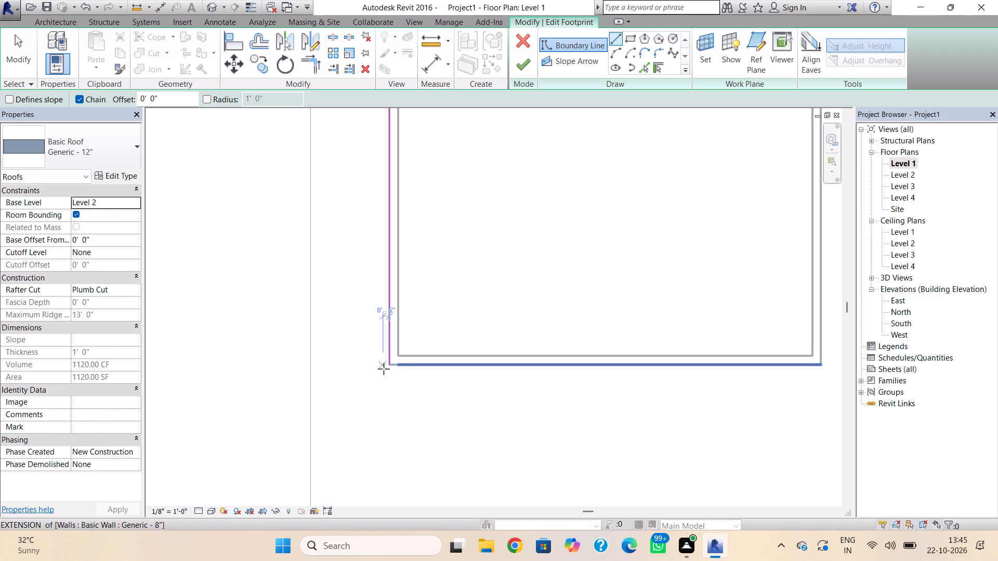
{"action": "left_click", "coordinate": [389, 368]}
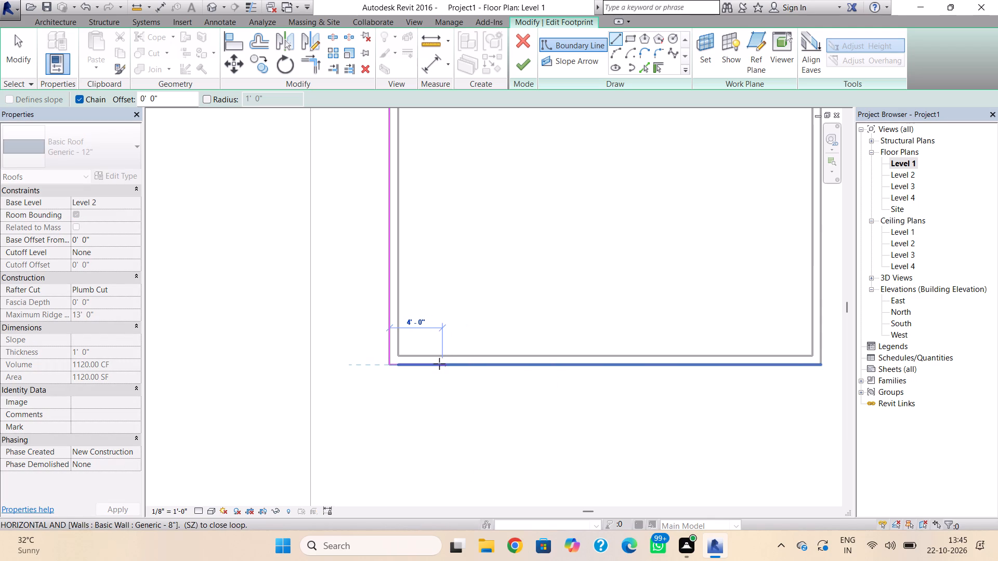
{"action": "left_click", "coordinate": [445, 364]}
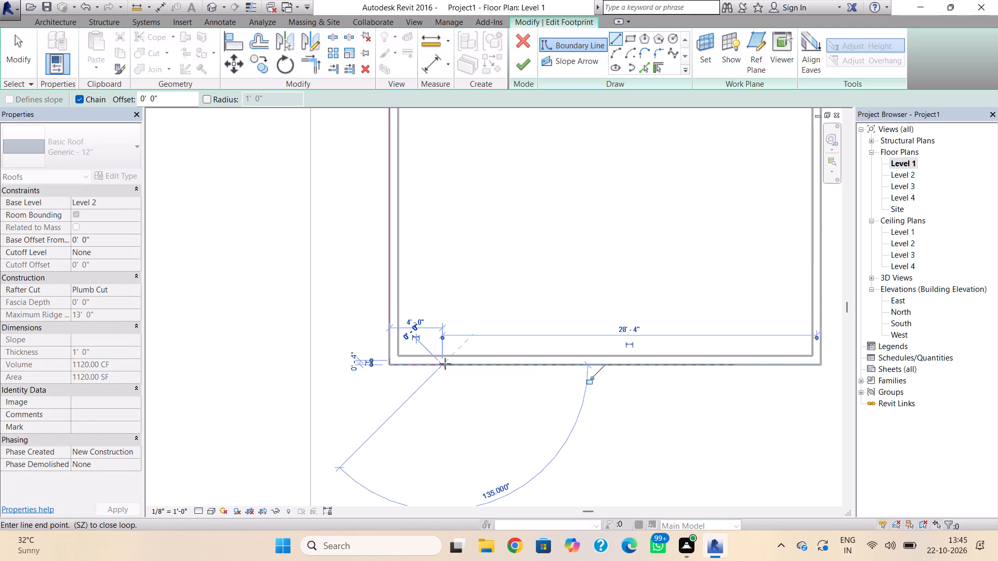
{"action": "left_click", "coordinate": [444, 397]}
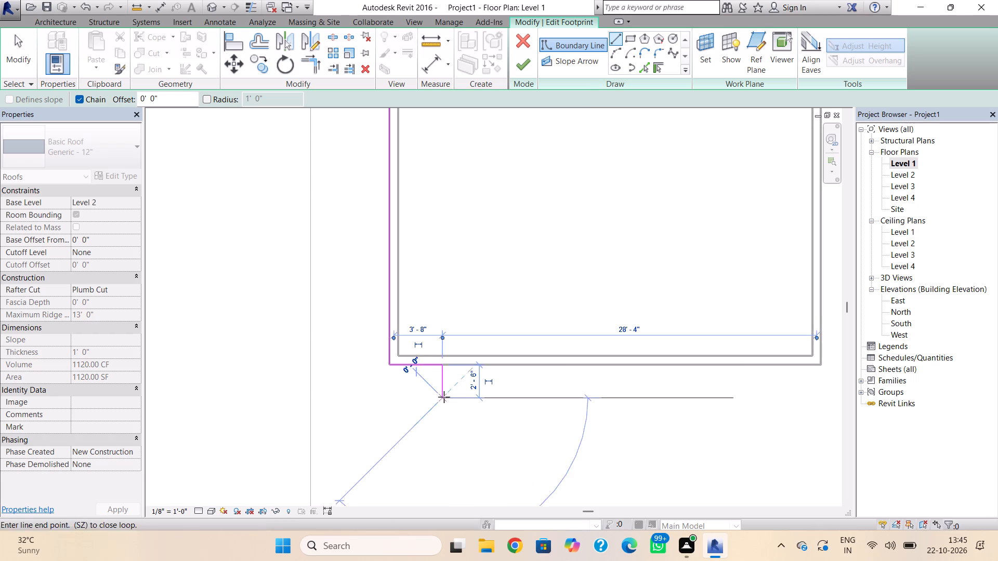
{"action": "left_click", "coordinate": [597, 397]}
{"action": "middle_click_drag", "start_coordinate": [596, 444], "coordinate": [575, 396]}
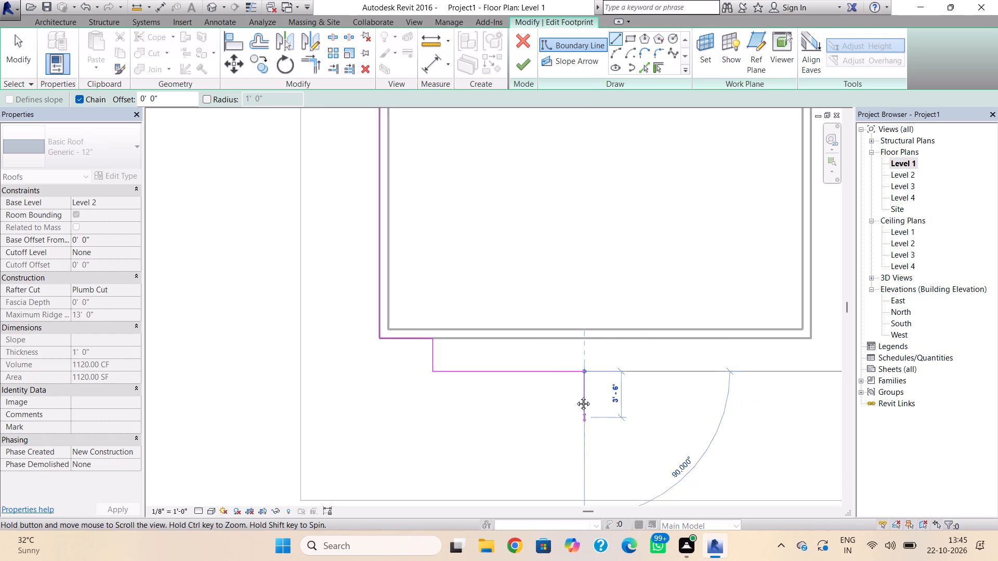
{"action": "middle_click_drag", "start_coordinate": [575, 396], "coordinate": [566, 378]}
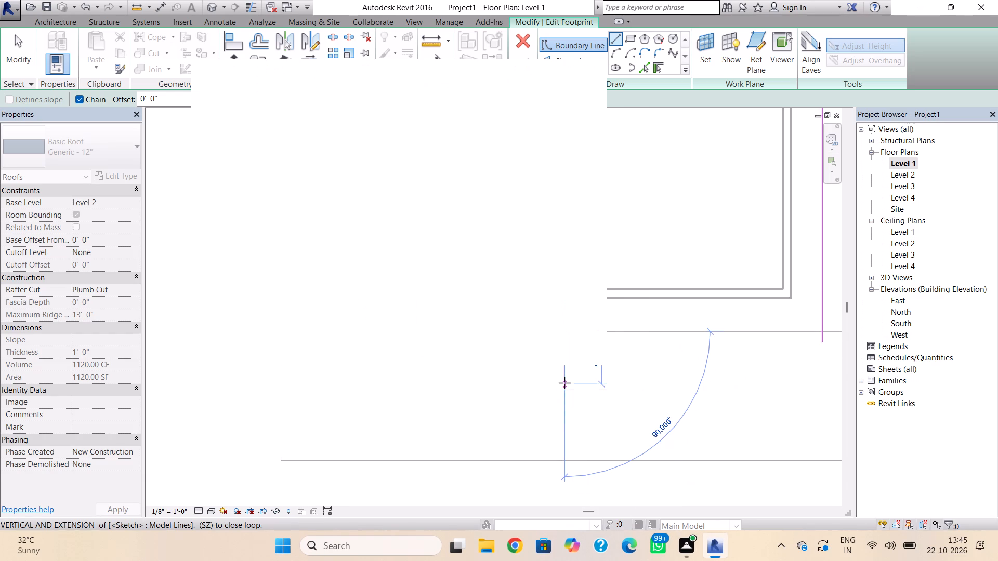
{"action": "left_click", "coordinate": [567, 383]}
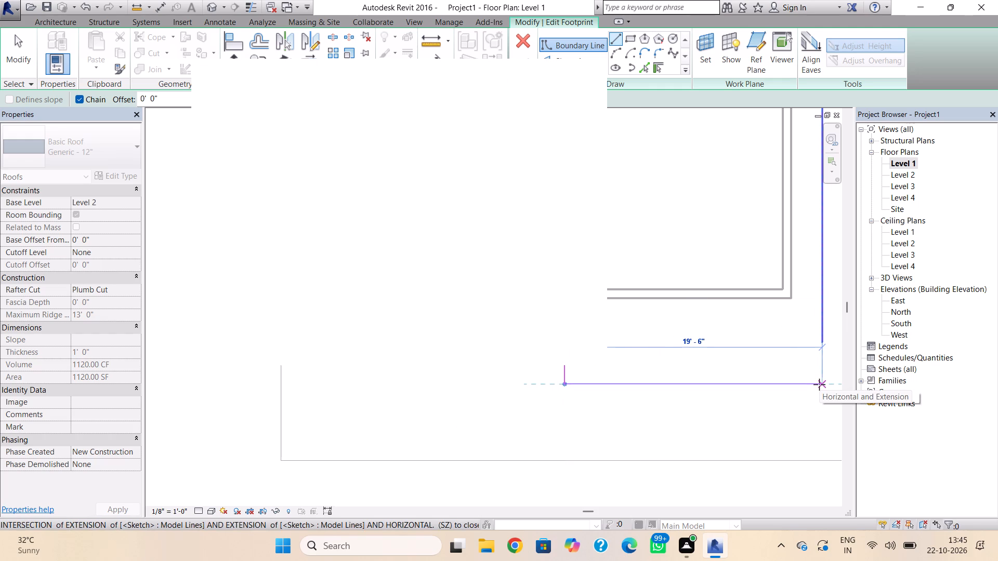
{"action": "left_click", "coordinate": [819, 384]}
{"action": "left_click", "coordinate": [821, 343]}
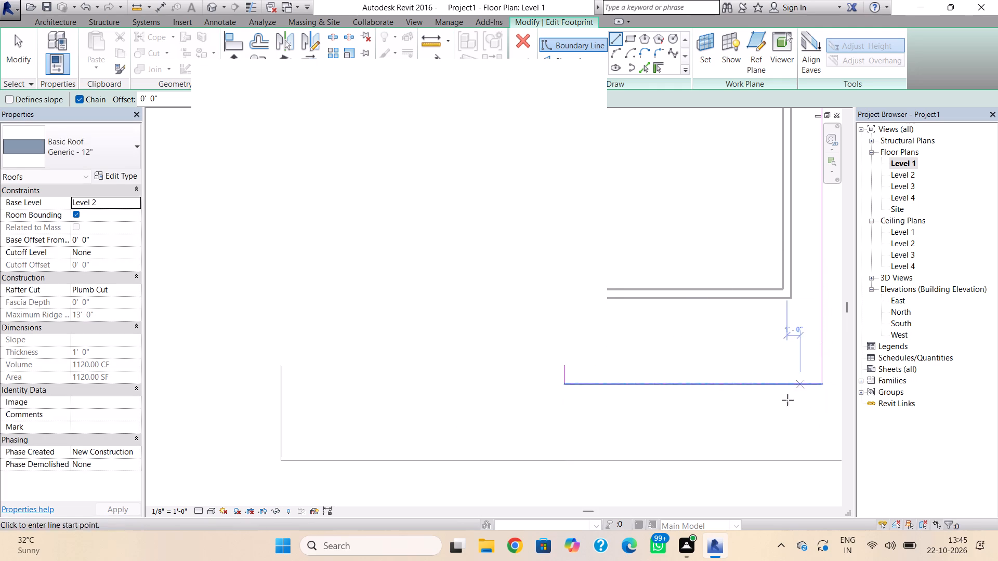
{"action": "key", "text": "Escape"}
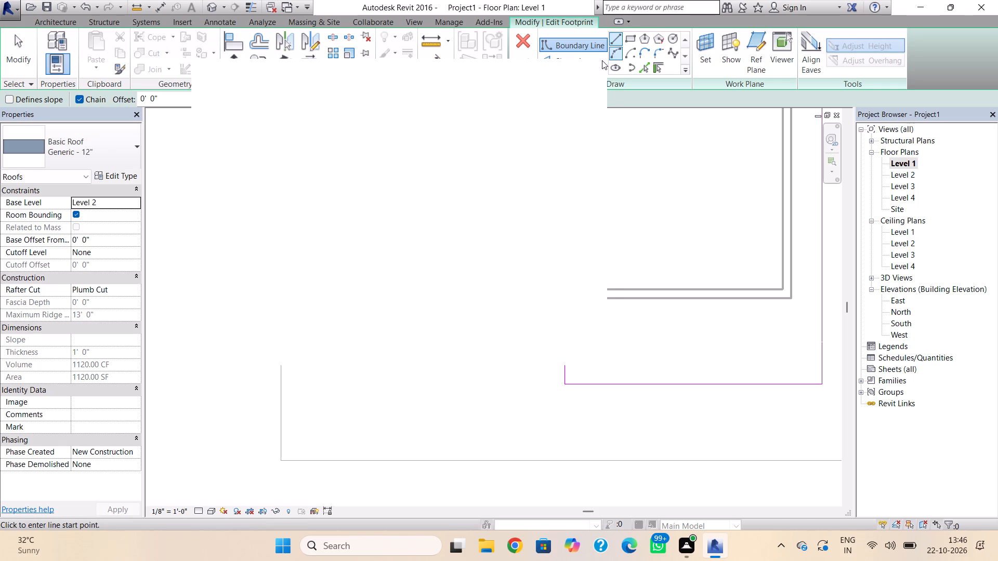
{"action": "left_click", "coordinate": [529, 55]}
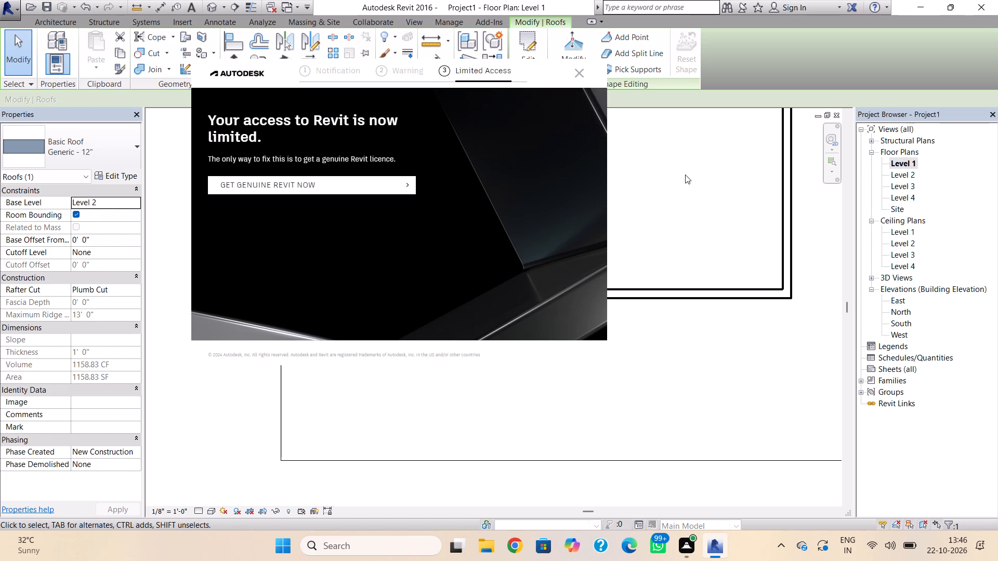
{"action": "left_click", "coordinate": [580, 70]}
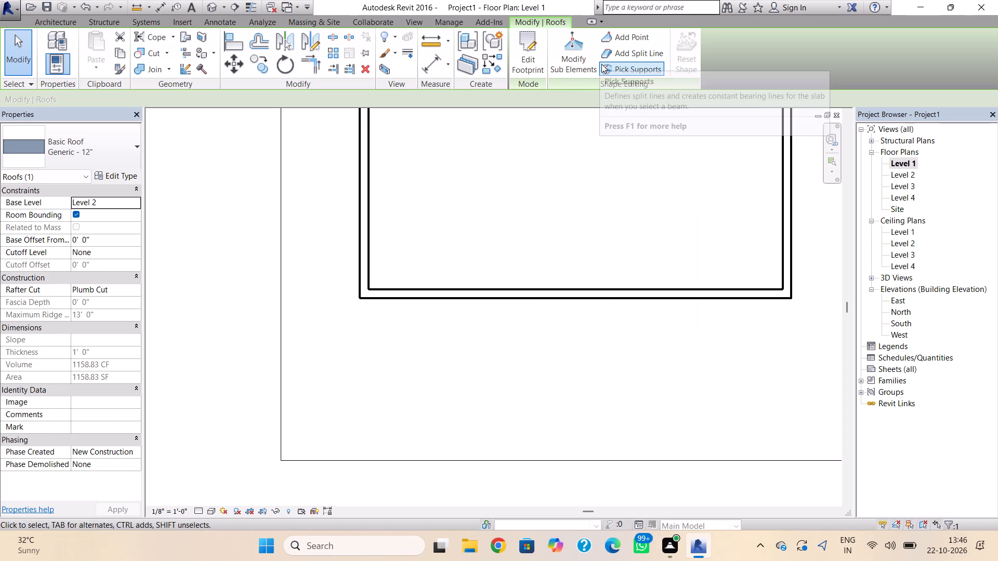
Examine the roof's stepped front edge from different angles in the 3D view.
{"action": "left_click", "coordinate": [216, 5]}
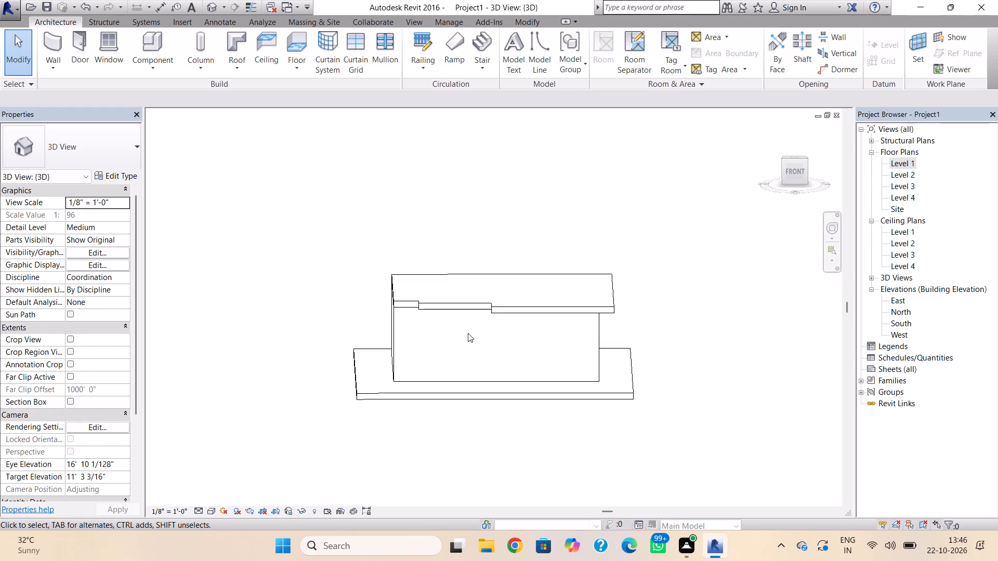
{"action": "right_click_drag", "start_coordinate": [468, 333], "coordinate": [509, 383], "text": "shift"}
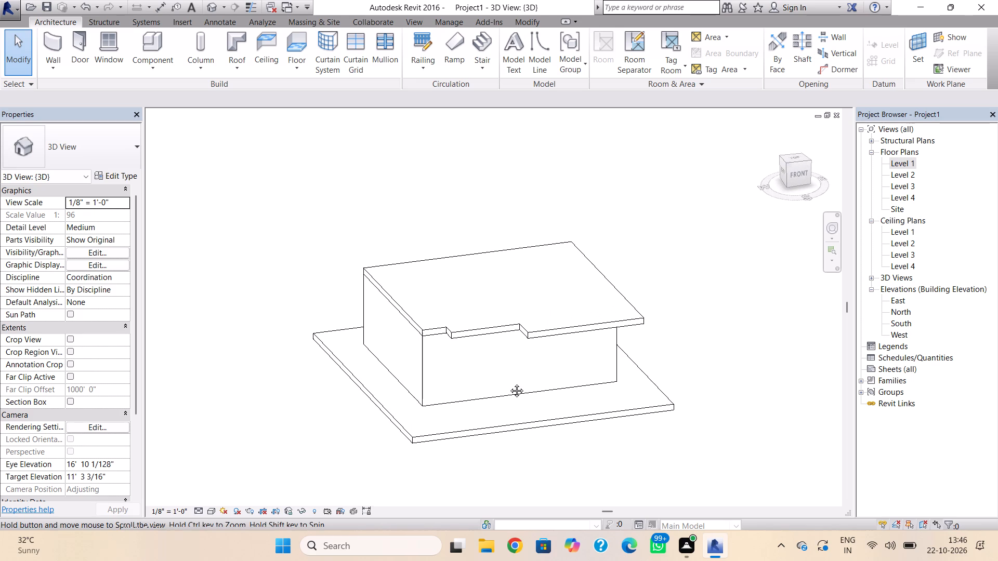
{"action": "right_click_drag", "start_coordinate": [509, 383], "coordinate": [506, 391], "text": "shift"}
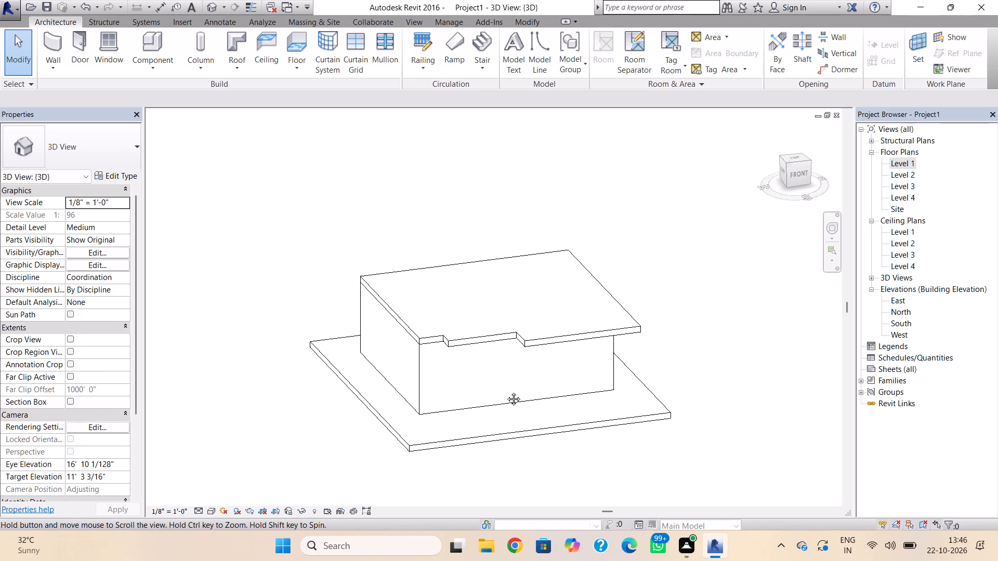
{"action": "right_click_drag", "start_coordinate": [506, 391], "coordinate": [505, 397], "text": "shift"}
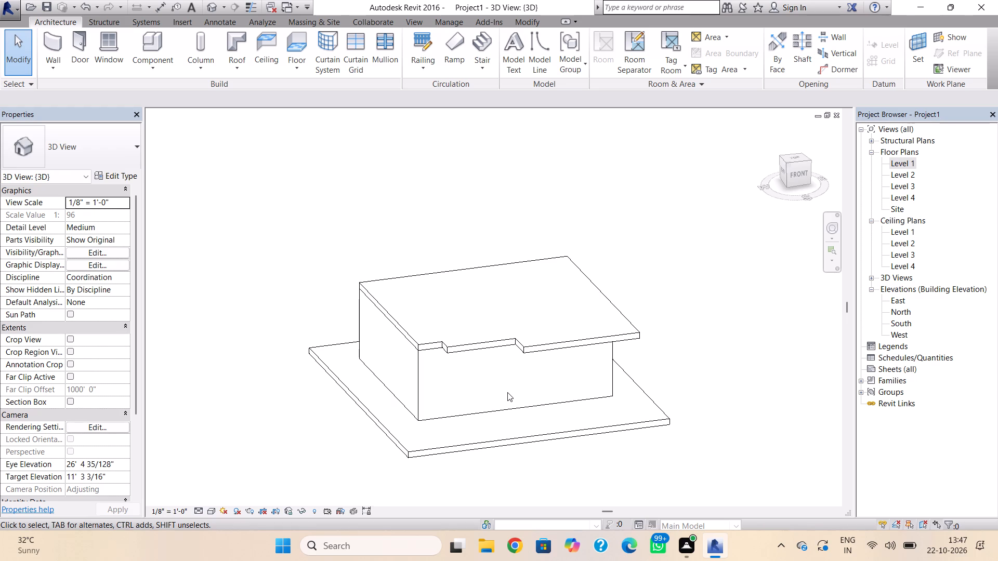
{"action": "right_click_drag", "start_coordinate": [509, 389], "coordinate": [503, 435], "text": "shift"}
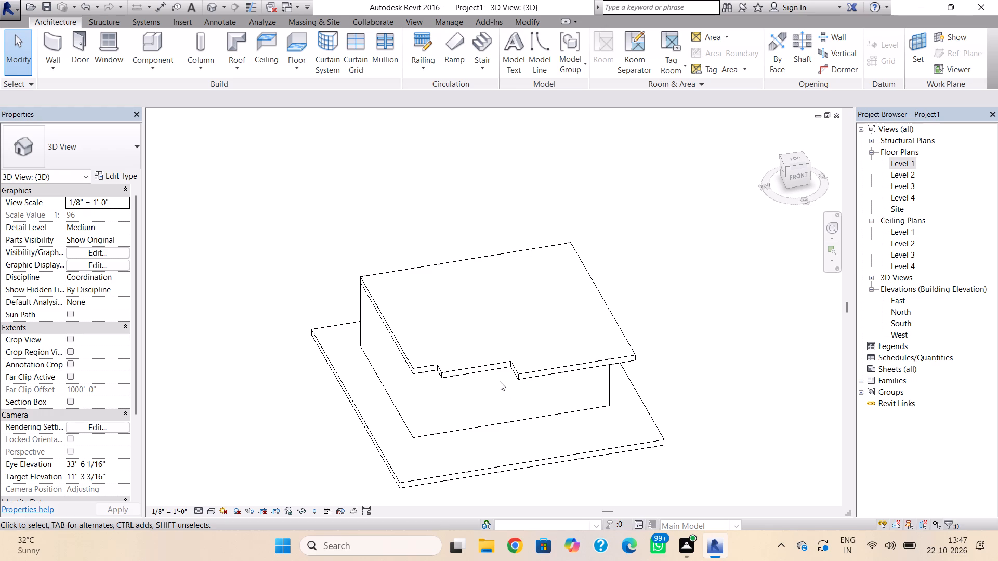
On the Level 2 plan, draw Generic - 8" walls from the lower-left corner up about 8', across about 15' and down 10'-10" to the roof's edge.
{"action": "left_click", "coordinate": [59, 36]}
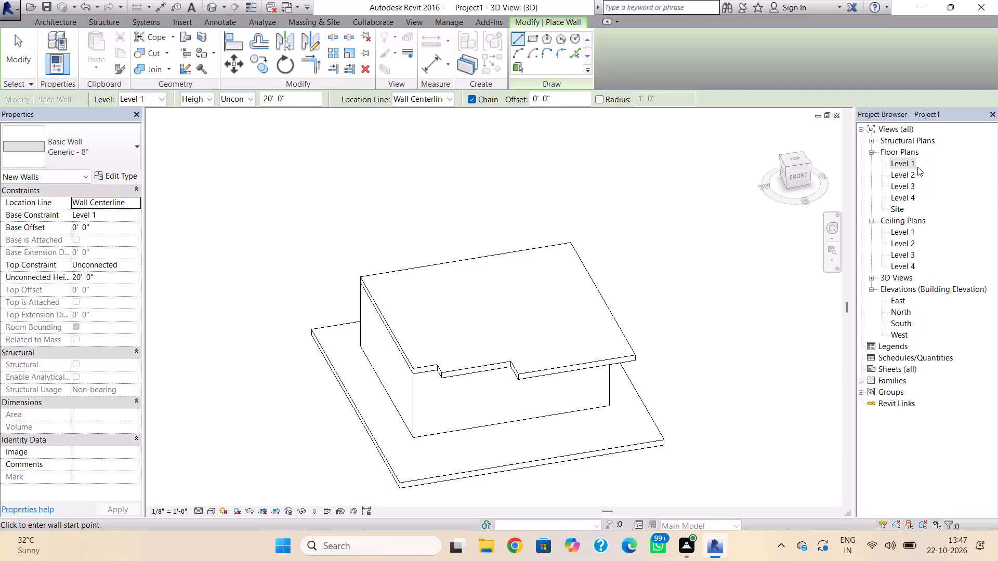
{"action": "double_click", "coordinate": [903, 175]}
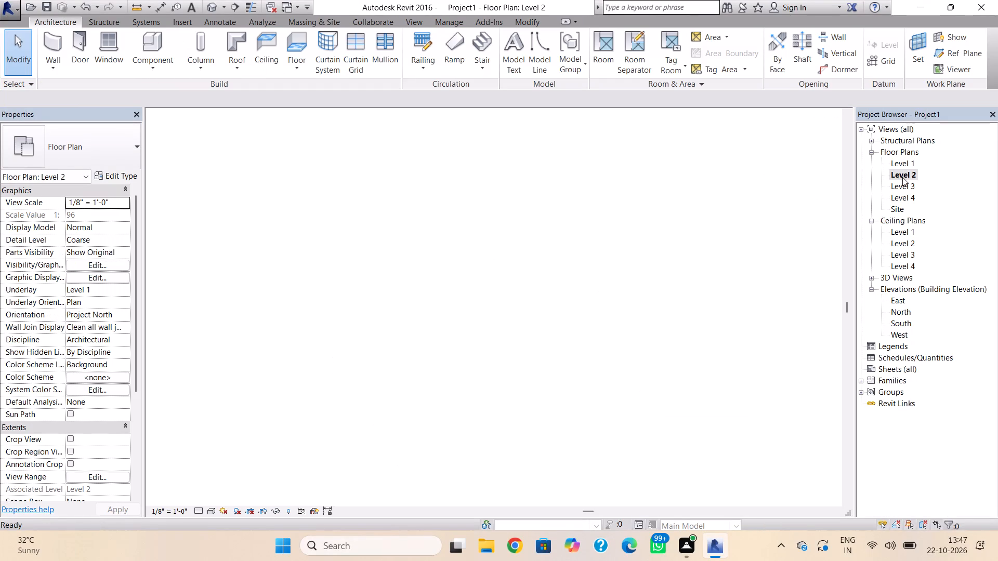
{"action": "scroll", "coordinate": [667, 262], "scroll_direction": "down", "scroll_amount": 3}
{"action": "middle_click_drag", "start_coordinate": [663, 266], "coordinate": [581, 349]}
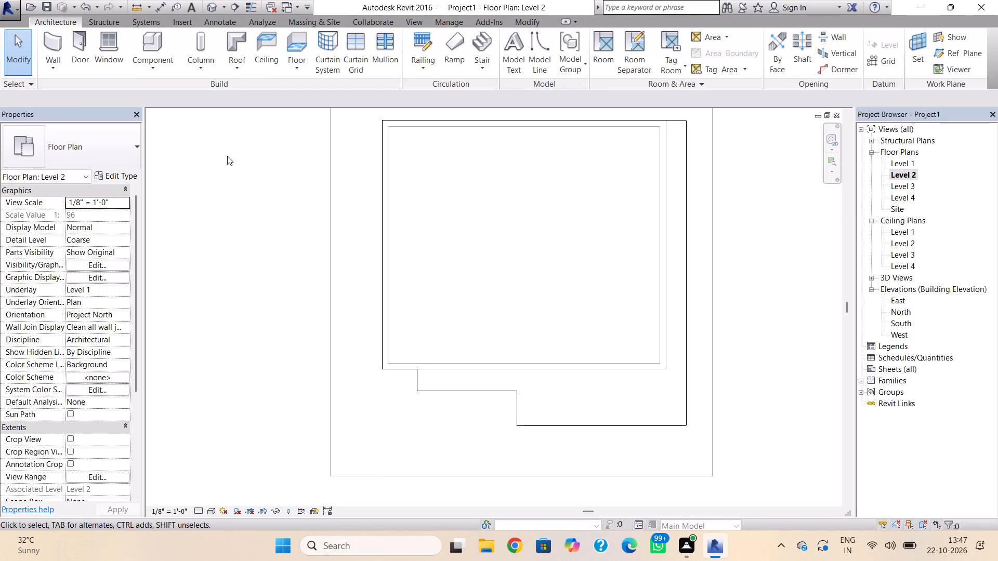
{"action": "left_click", "coordinate": [50, 39]}
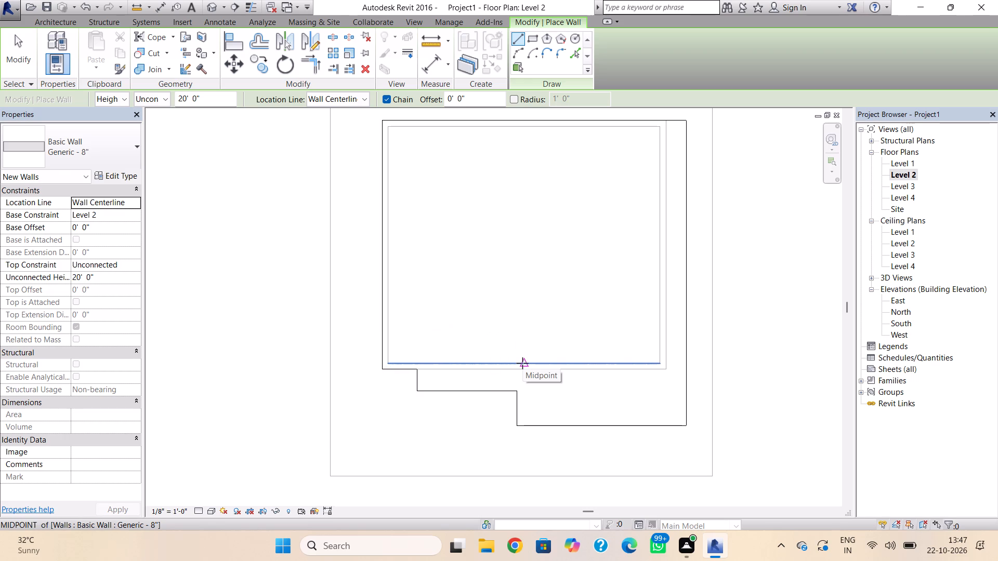
{"action": "left_click", "coordinate": [384, 363]}
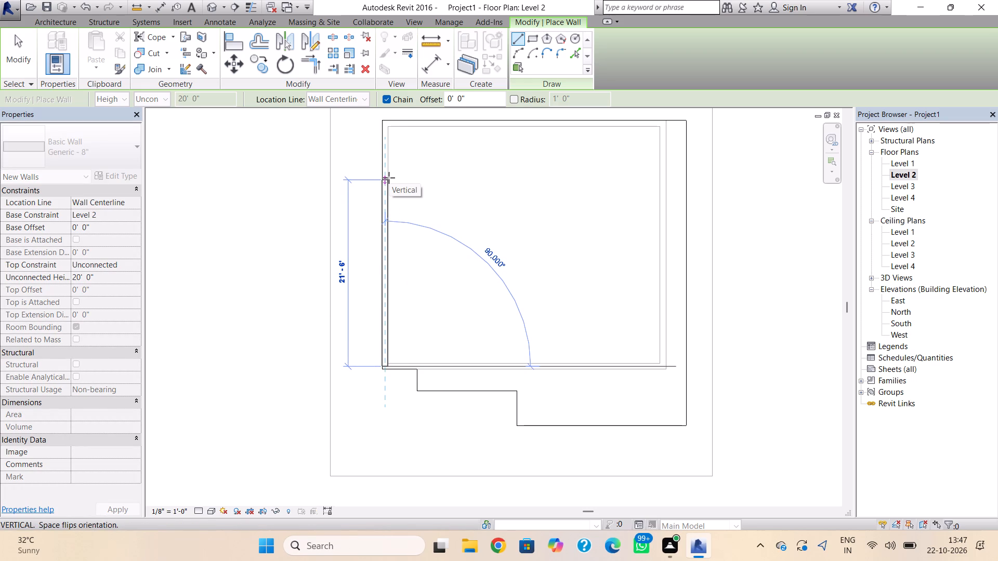
{"action": "left_click", "coordinate": [385, 298]}
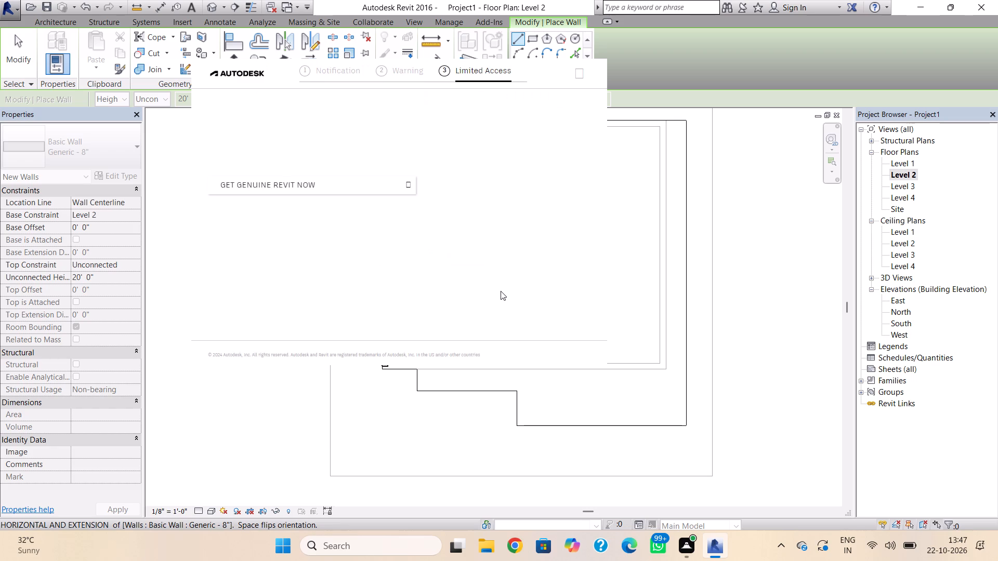
{"action": "left_click", "coordinate": [588, 75]}
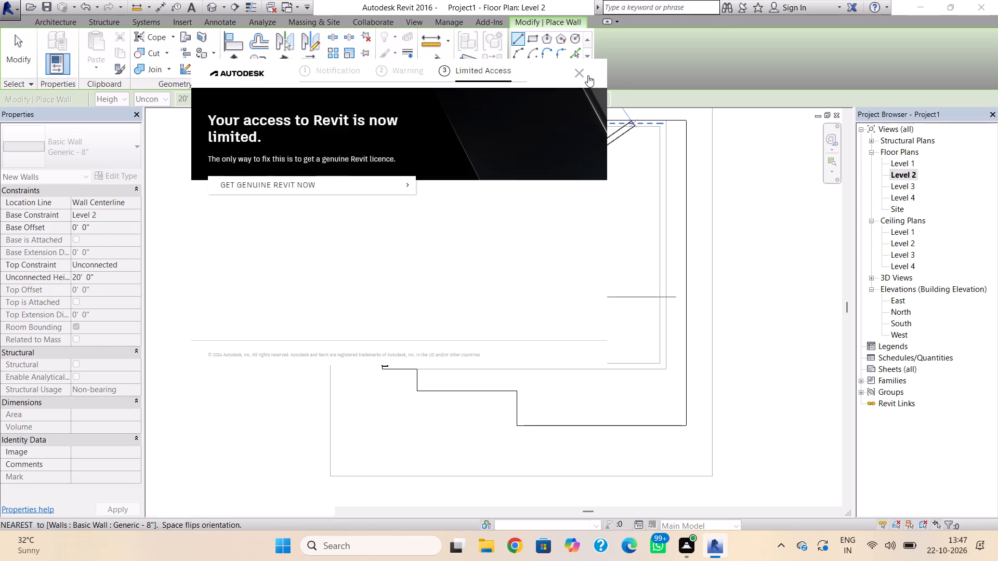
{"action": "left_click", "coordinate": [581, 75]}
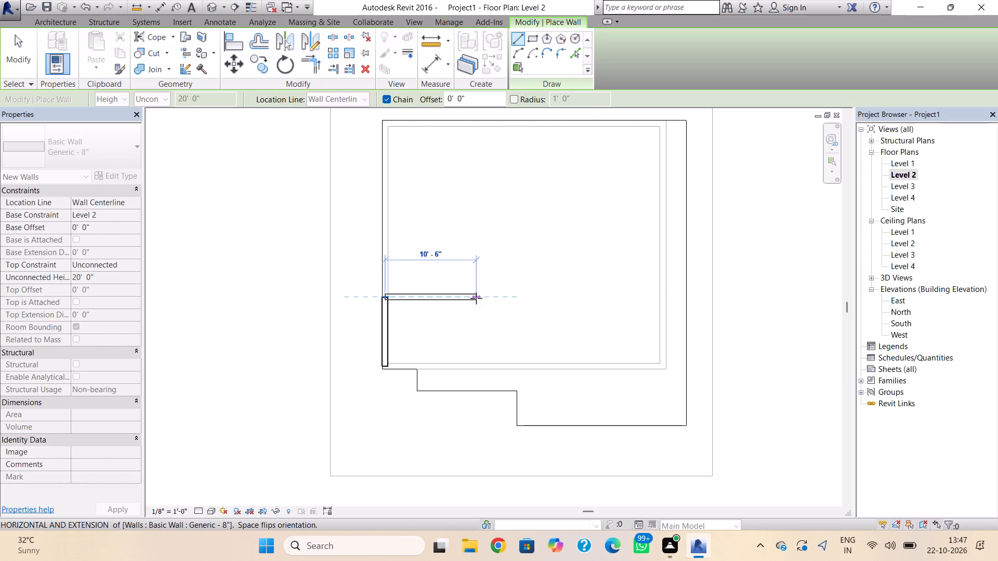
{"action": "left_click", "coordinate": [516, 299]}
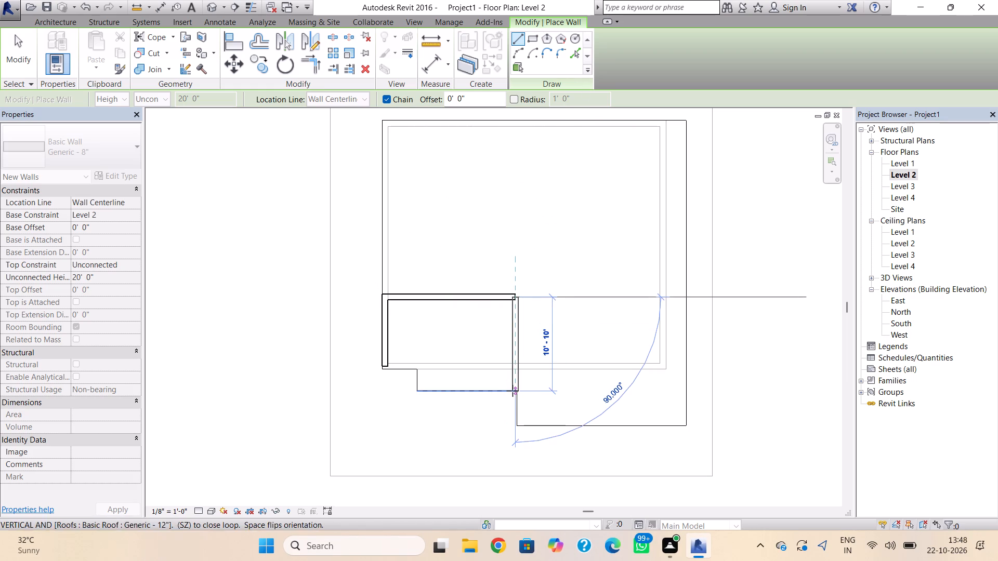
{"action": "left_click", "coordinate": [513, 391]}
{"action": "key", "text": "Escape"}
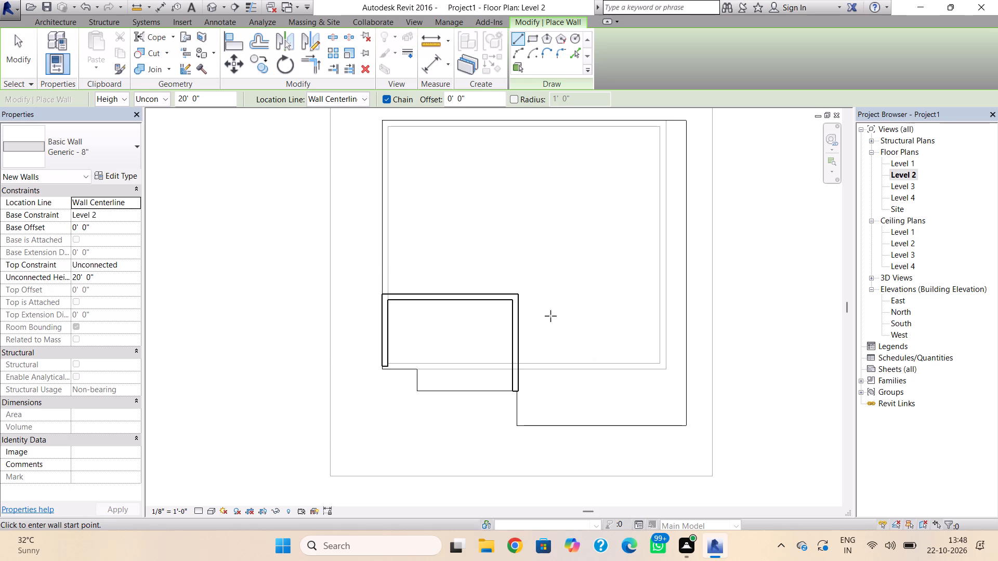
Enclose the upper-left Level 2 room with walls up the left side, across the building's top edge and down about 20' to the existing corner.
{"action": "left_click", "coordinate": [386, 293]}
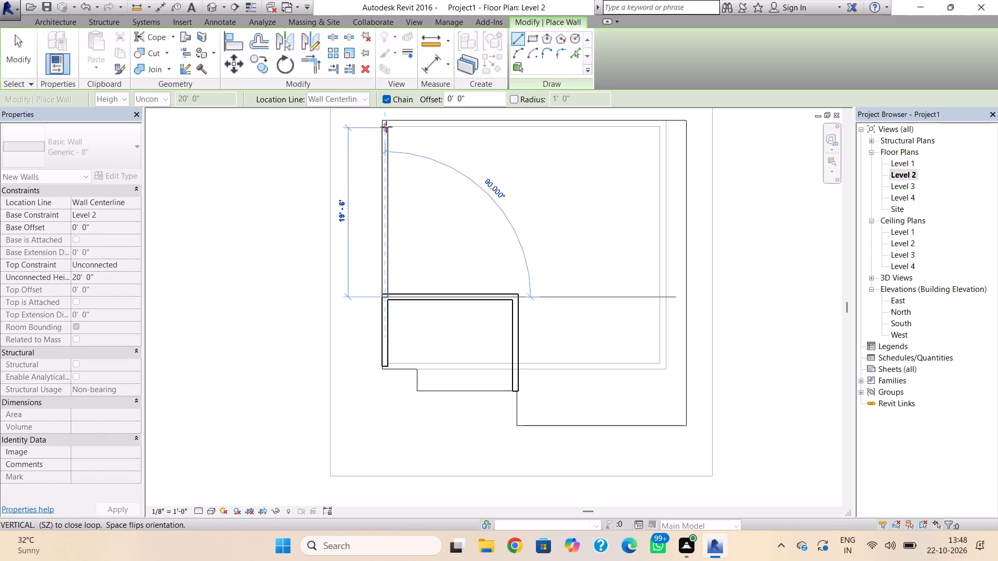
{"action": "left_click", "coordinate": [386, 124]}
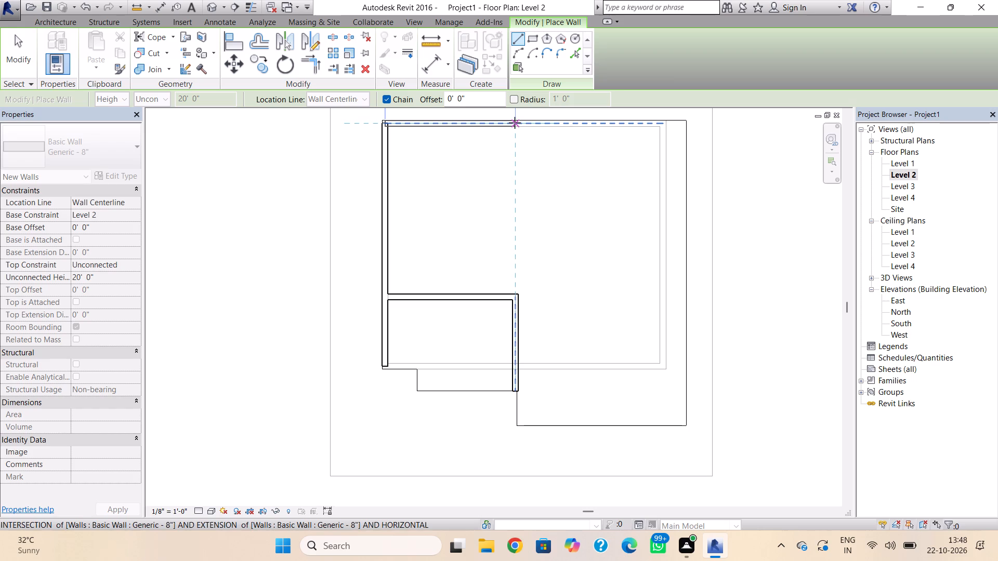
{"action": "left_click", "coordinate": [515, 123]}
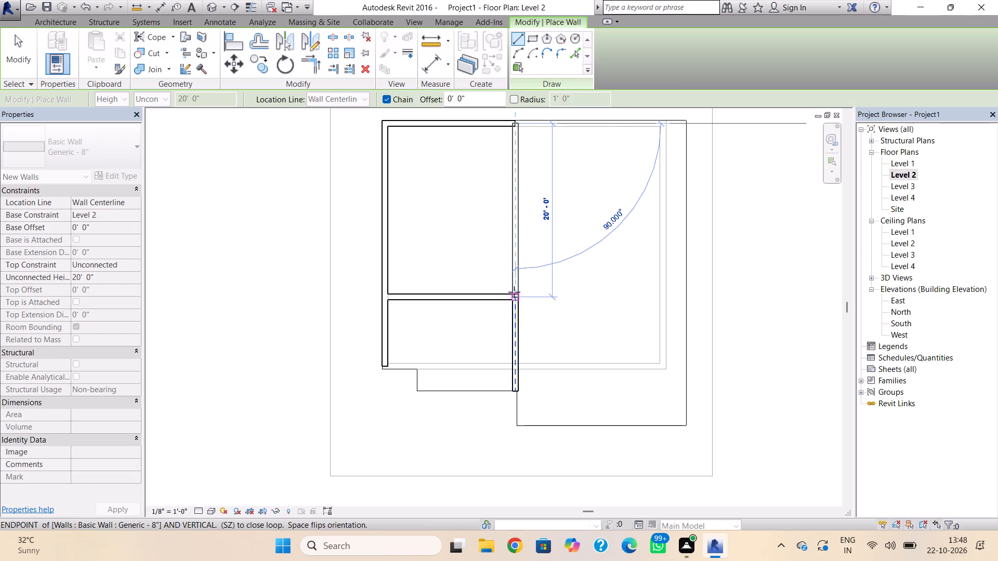
{"action": "left_click", "coordinate": [514, 292]}
{"action": "key", "text": "Escape"}
Enclose the upper-right Level 2 room with a top wall, a 17' right wall and a lower wall back to the middle wall.
{"action": "left_click", "coordinate": [517, 125]}
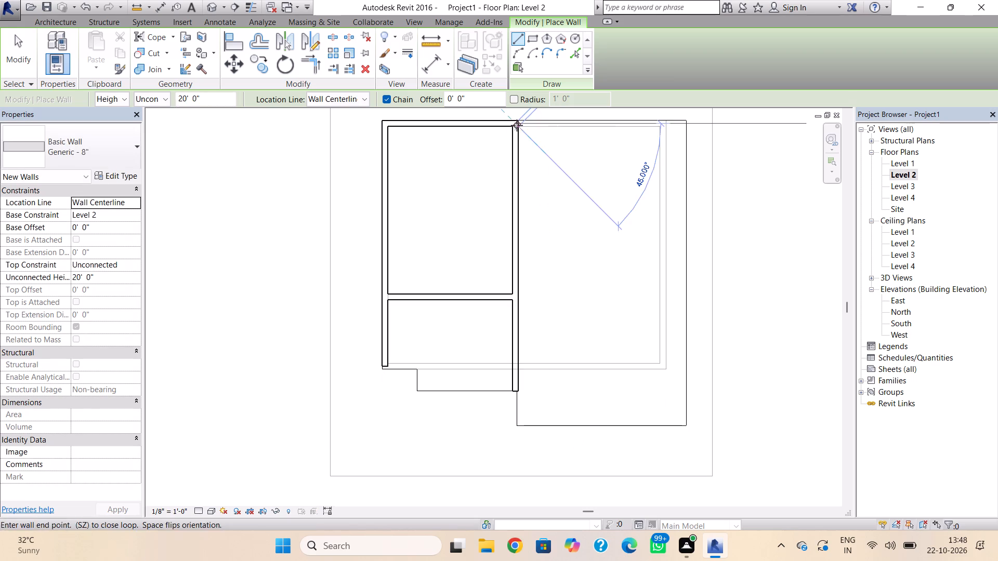
{"action": "left_click", "coordinate": [657, 128]}
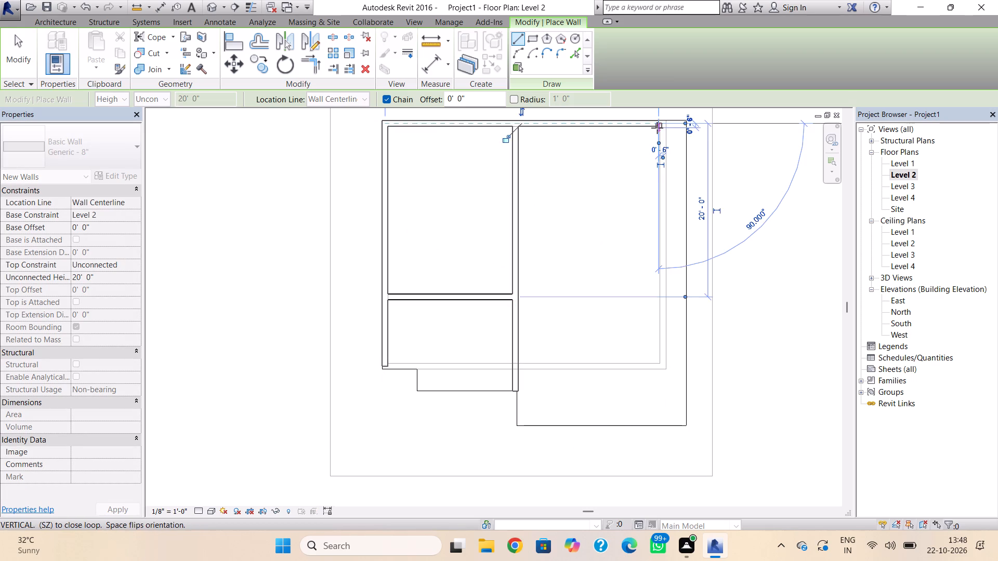
{"action": "left_click", "coordinate": [665, 270]}
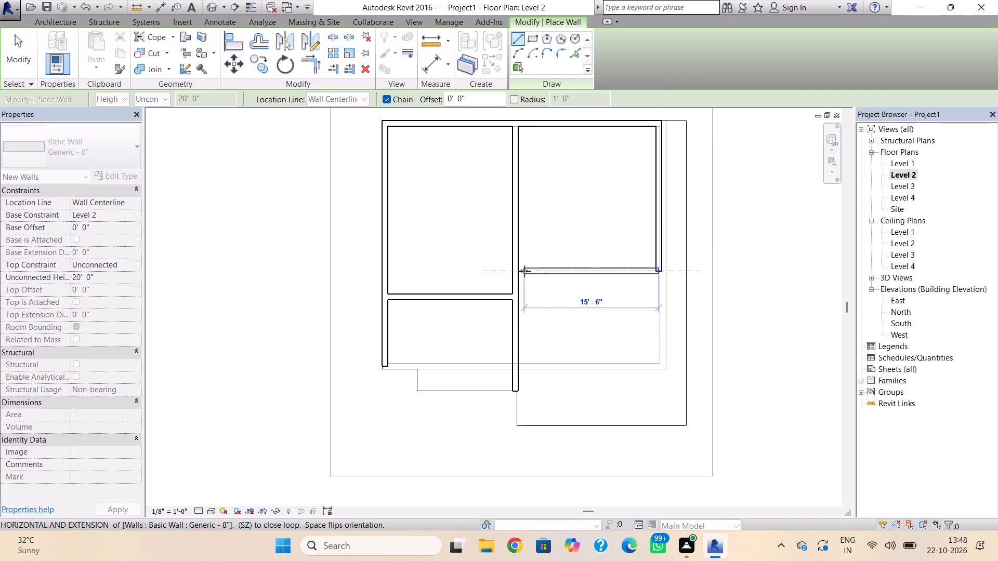
{"action": "left_click", "coordinate": [521, 271]}
{"action": "key", "text": "Escape"}
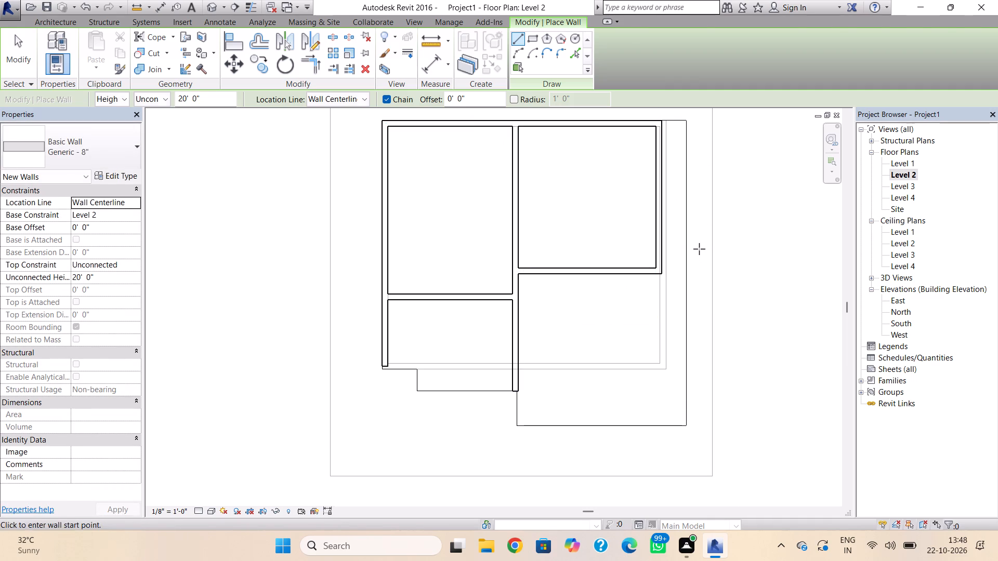
{"action": "key", "text": "Escape"}
Nudge the upper-right room's right wall slightly outward towards the outer face of the Level 1 wall below.
{"action": "left_click", "coordinate": [662, 244]}
{"action": "key", "text": "Right"}
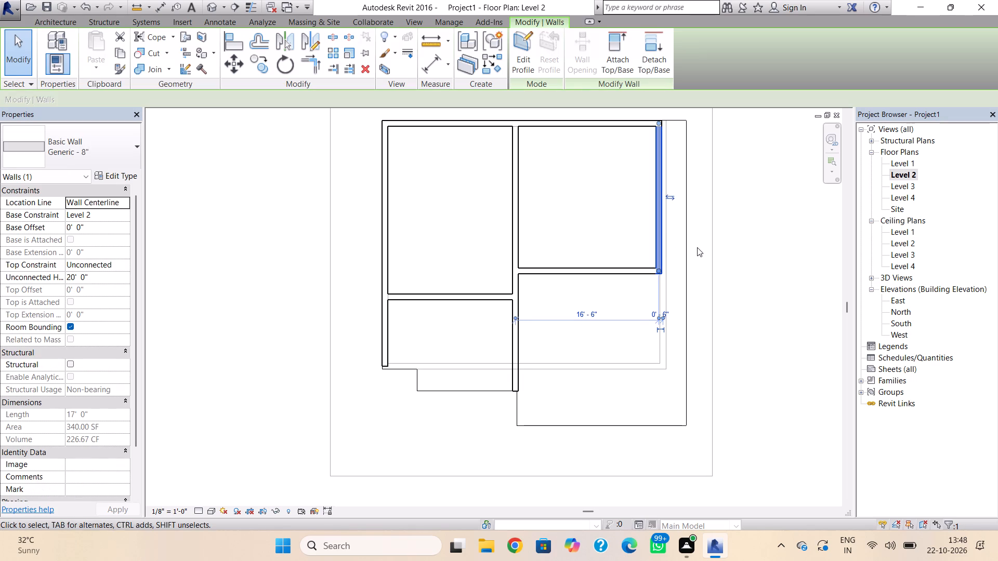
{"action": "key", "text": "Right"}
{"action": "scroll", "coordinate": [670, 244], "scroll_direction": "up", "scroll_amount": 6}
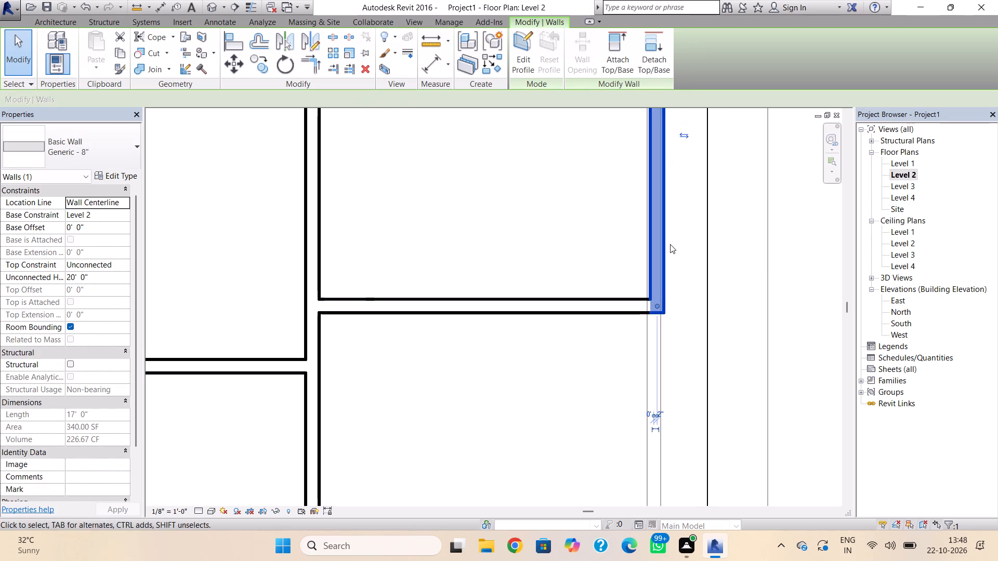
{"action": "scroll", "coordinate": [668, 241], "scroll_direction": "up", "scroll_amount": 3}
{"action": "key", "text": "Left"}
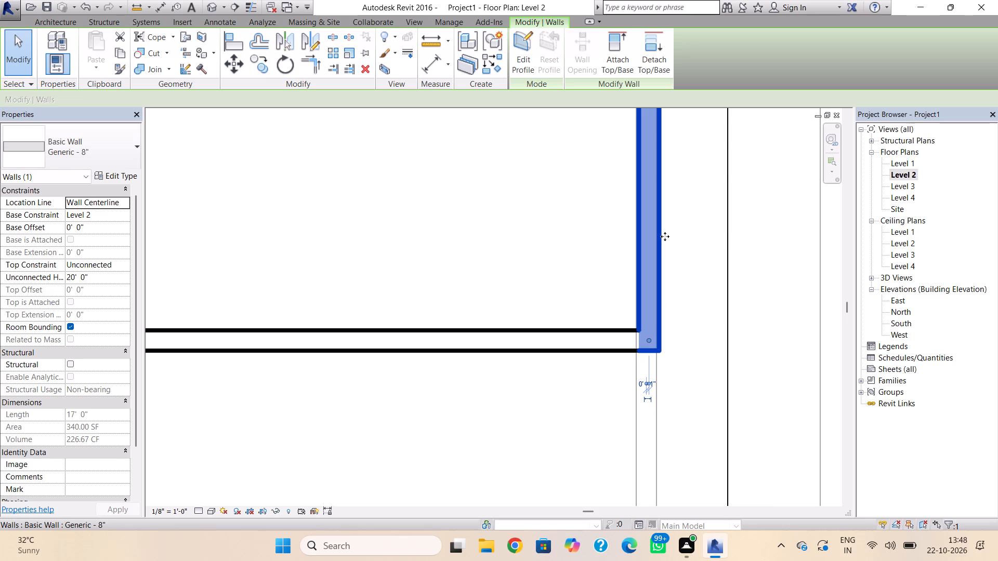
{"action": "key", "text": "Escape"}
In the 3D view, set the unconnected height of all six Level 2 walls to 12'.
{"action": "scroll", "coordinate": [619, 192], "scroll_direction": "down", "scroll_amount": 7}
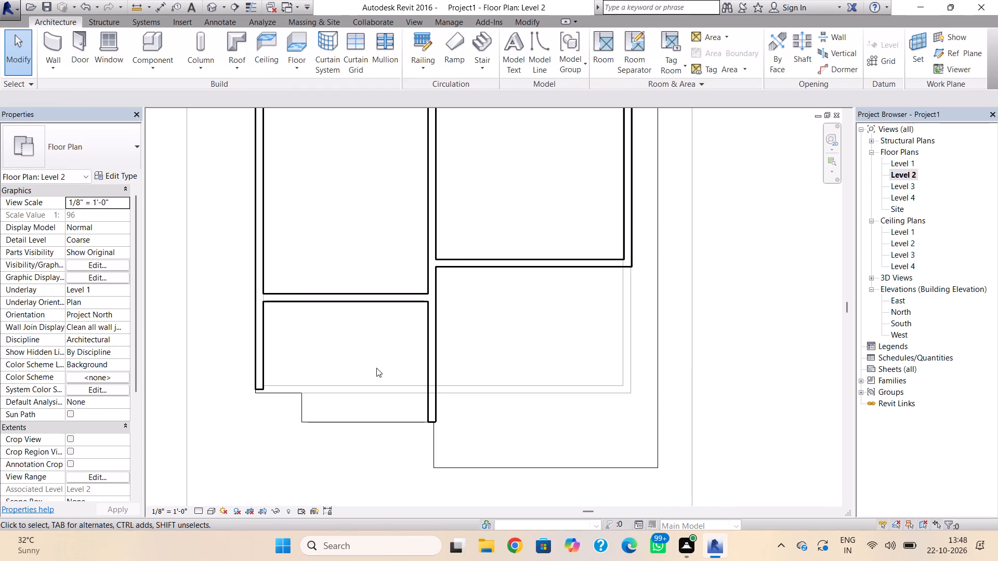
{"action": "left_click", "coordinate": [209, 0]}
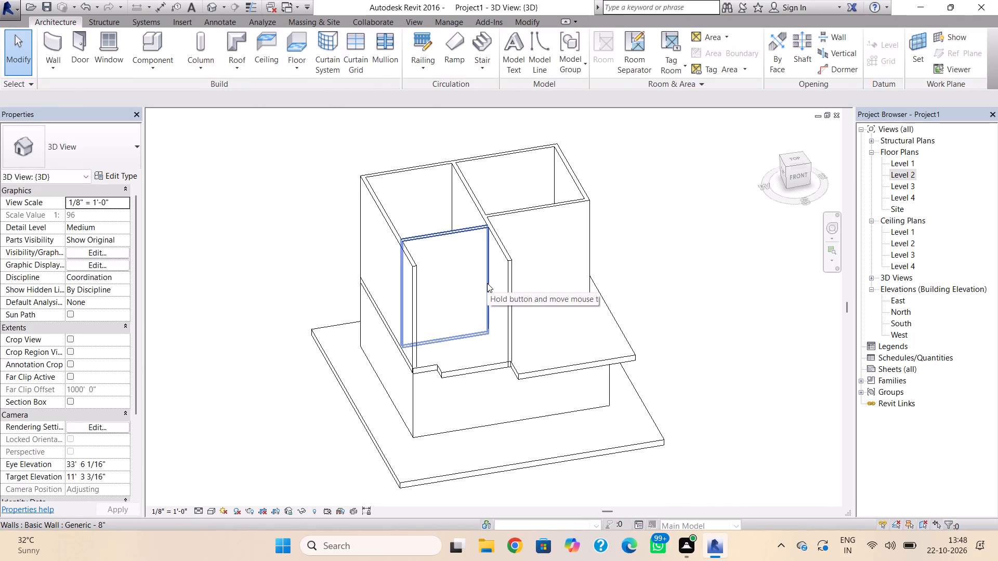
{"action": "left_click", "coordinate": [505, 269], "text": "ctrl"}
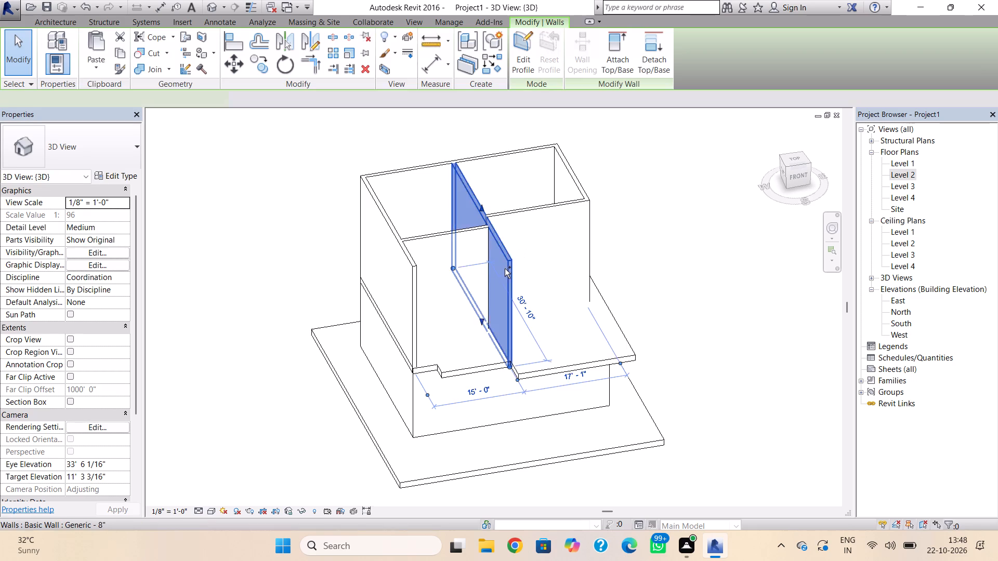
{"action": "left_click", "coordinate": [468, 229], "text": "ctrl"}
{"action": "left_click", "coordinate": [411, 261], "text": "ctrl"}
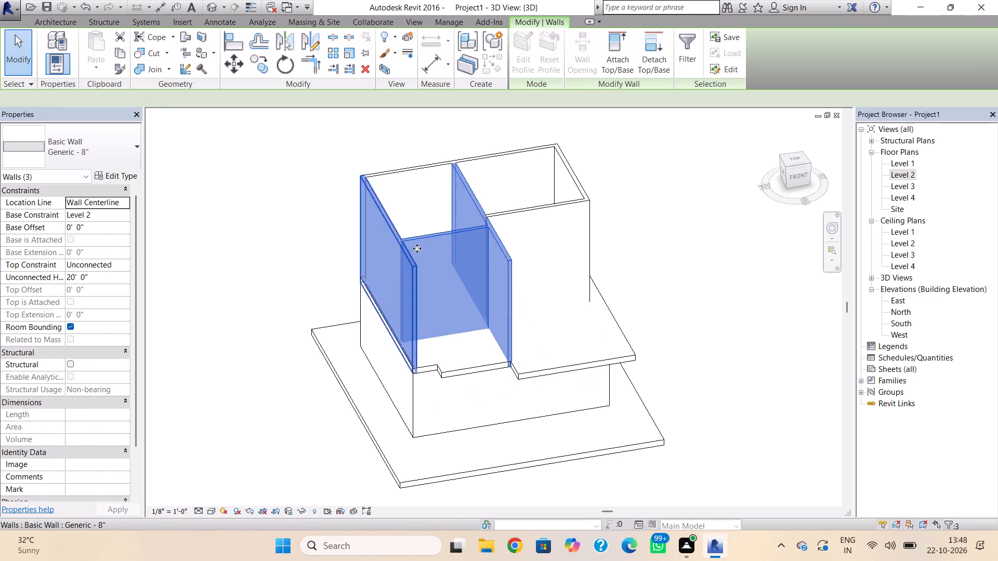
{"action": "left_click", "coordinate": [410, 170], "text": "ctrl"}
{"action": "left_click", "coordinate": [510, 210], "text": "ctrl"}
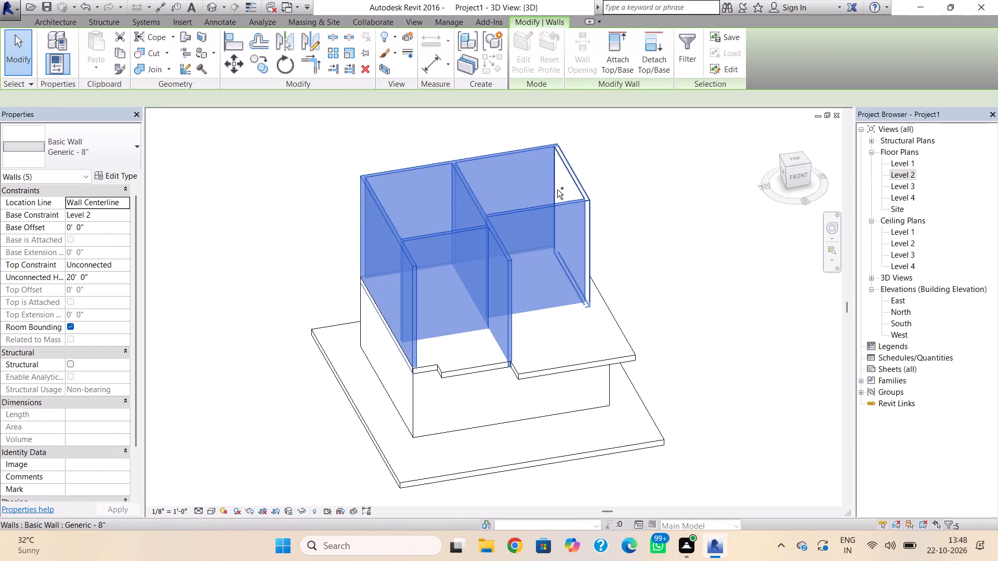
{"action": "left_click", "coordinate": [568, 172], "text": "ctrl"}
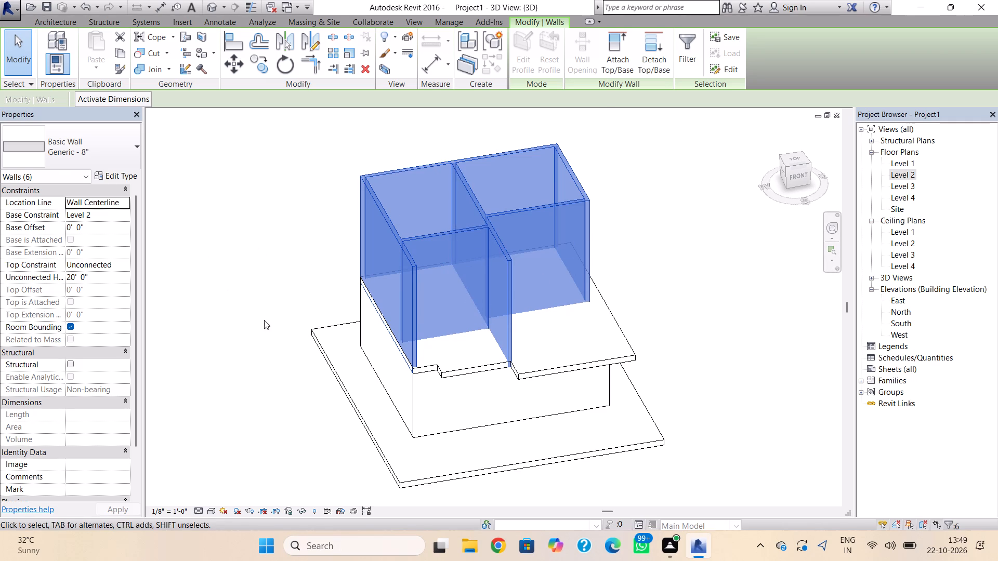
{"action": "left_click", "coordinate": [101, 276]}
{"action": "left_click_drag", "start_coordinate": [101, 276], "coordinate": [54, 279]}
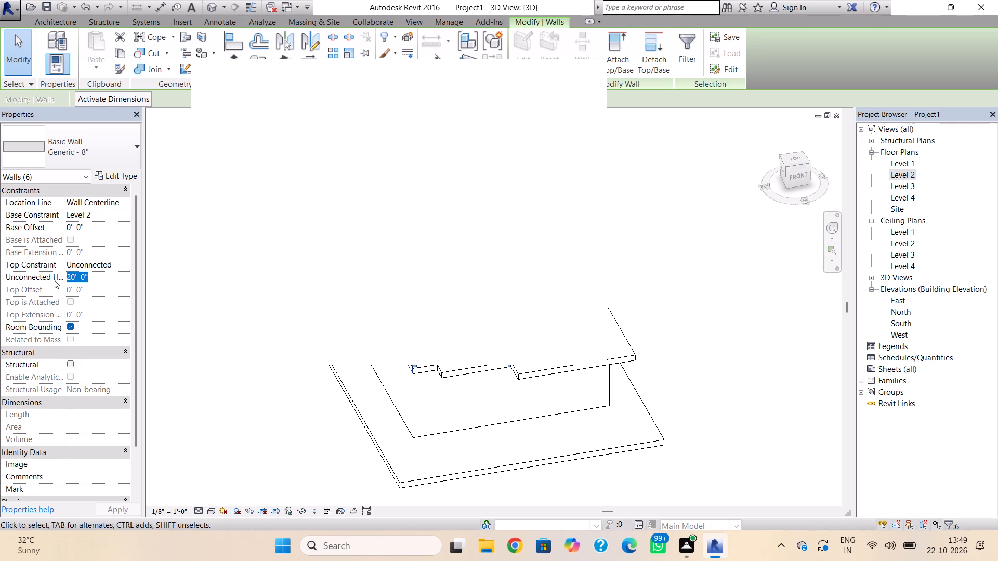
{"action": "type", "text": "12"}
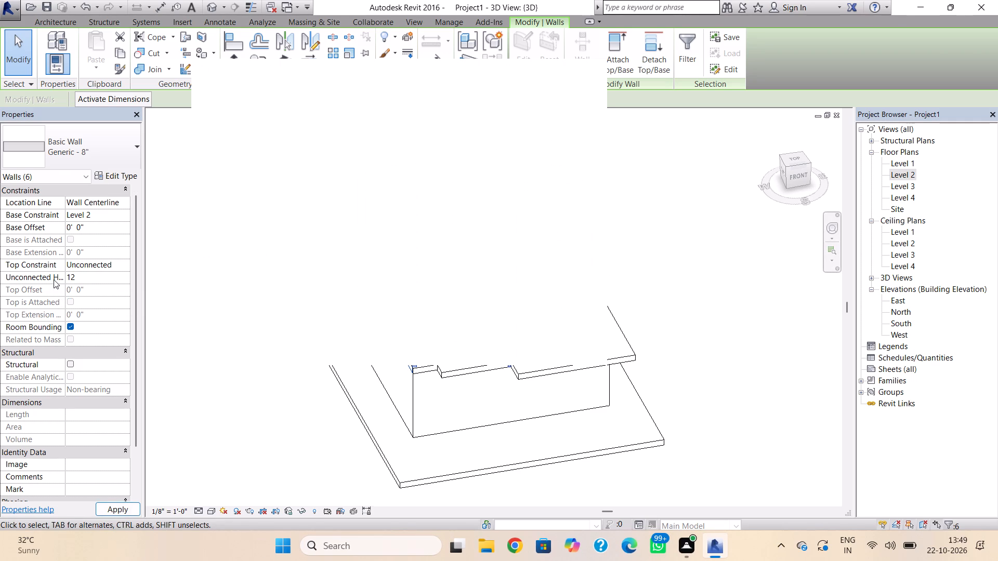
{"action": "key", "text": "apostrophe"}
{"action": "key", "text": "Return"}
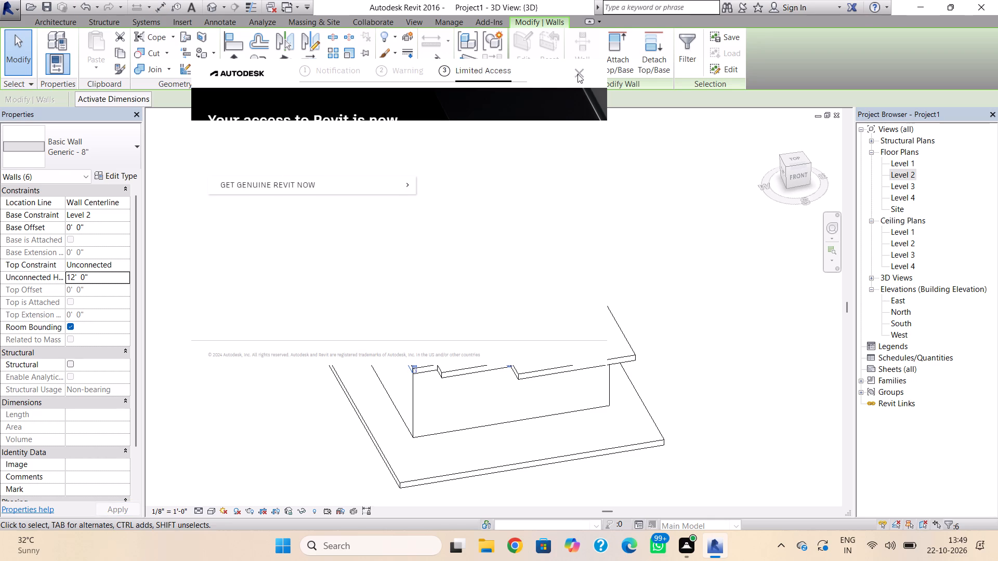
{"action": "left_click", "coordinate": [576, 72]}
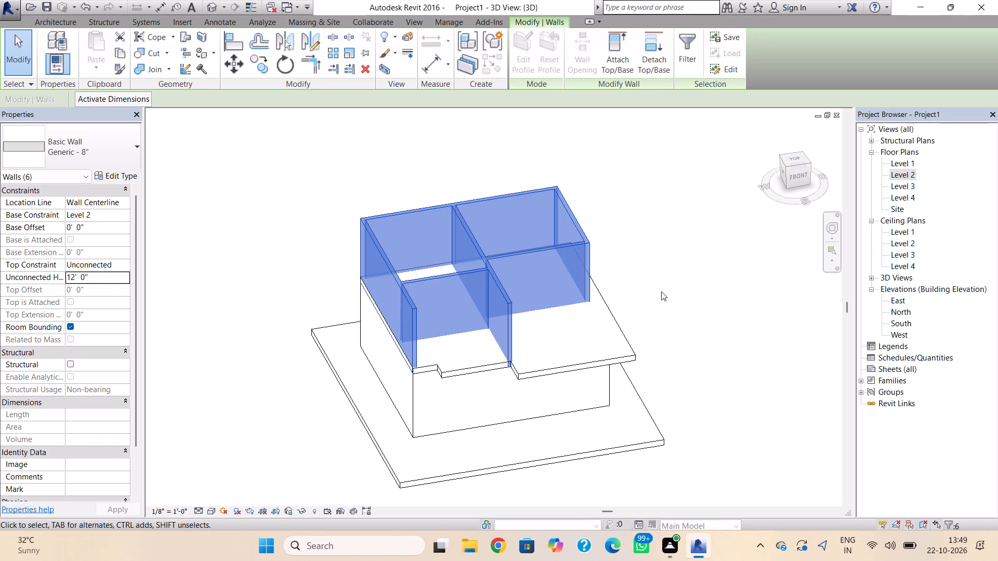
{"action": "key", "text": "Escape"}
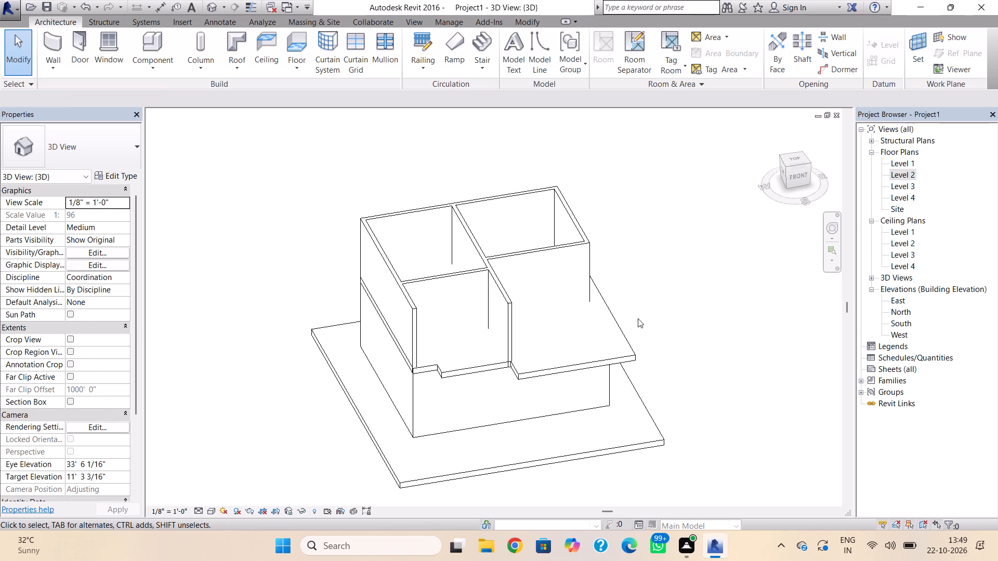
Copy the Level 2 flat roof and paste it aligned to Level 3.
{"action": "left_click", "coordinate": [599, 356]}
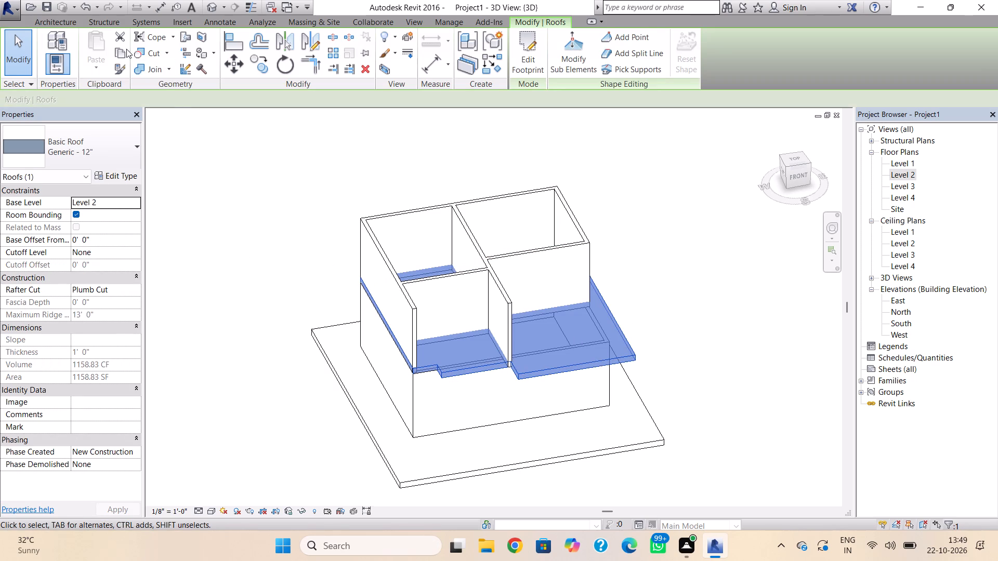
{"action": "left_click", "coordinate": [117, 52]}
{"action": "left_click", "coordinate": [106, 61]}
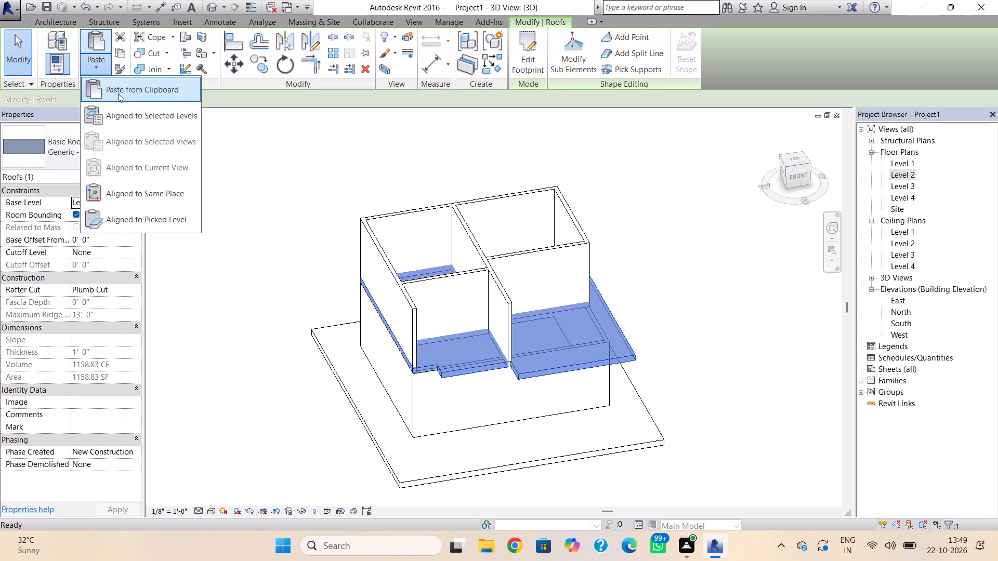
{"action": "left_click", "coordinate": [139, 120]}
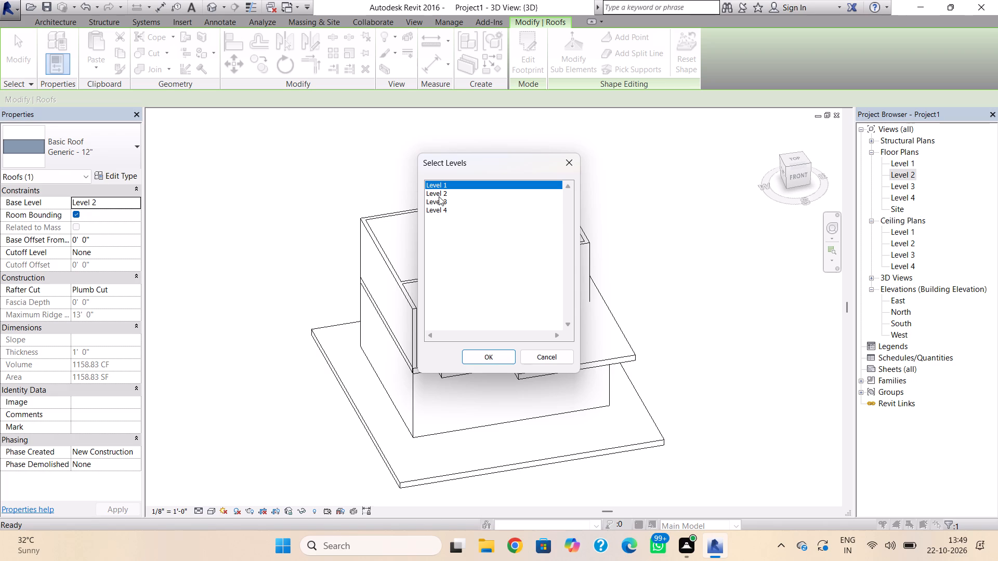
{"action": "left_click", "coordinate": [439, 196]}
{"action": "left_click", "coordinate": [439, 199]}
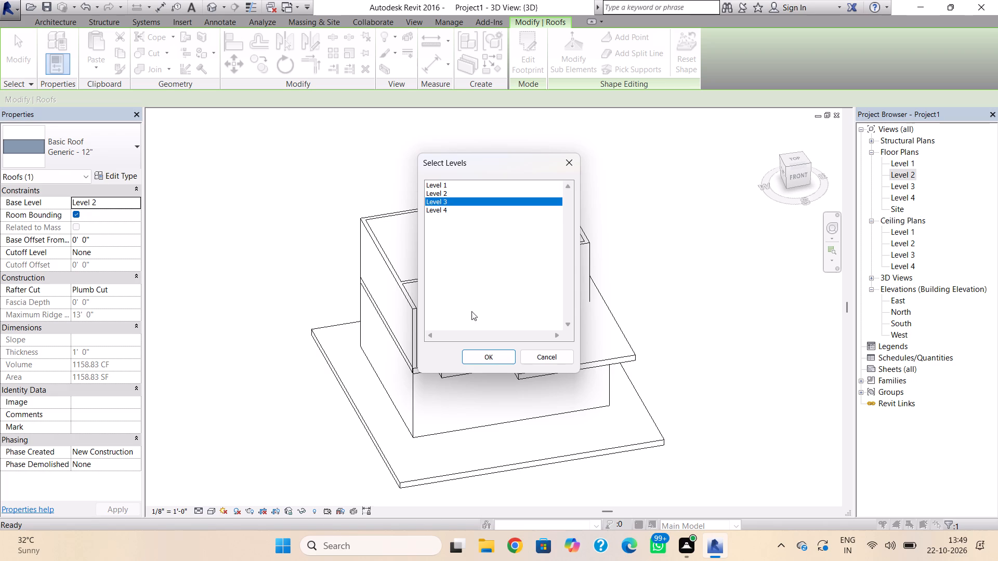
{"action": "left_click", "coordinate": [478, 356]}
{"action": "key", "text": "Escape"}
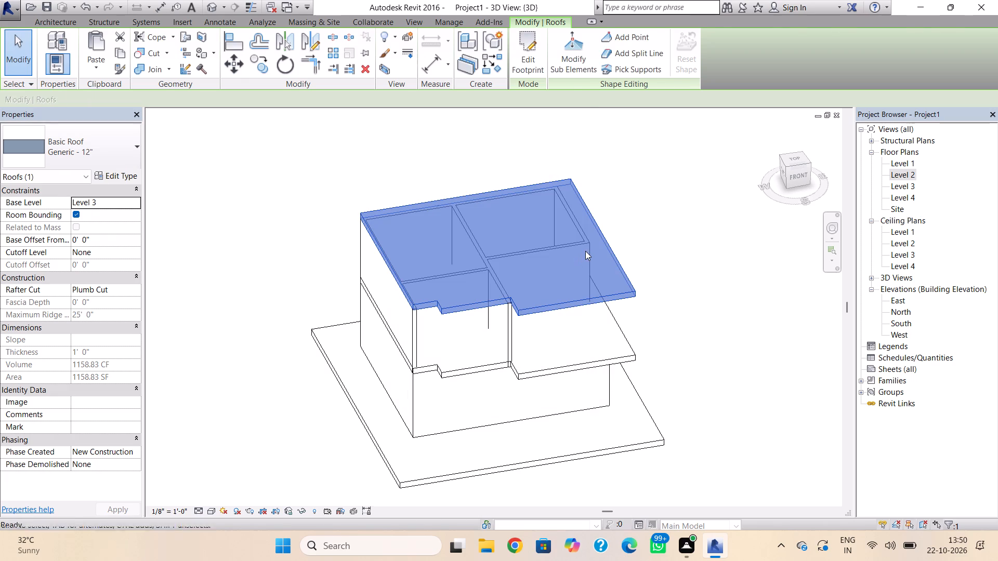
Inspect the Level 3 roof and the upper-right Level 2 room's outer side wall in 3D and in the East elevation.
{"action": "right_click_drag", "start_coordinate": [584, 308], "coordinate": [542, 211], "text": "shift"}
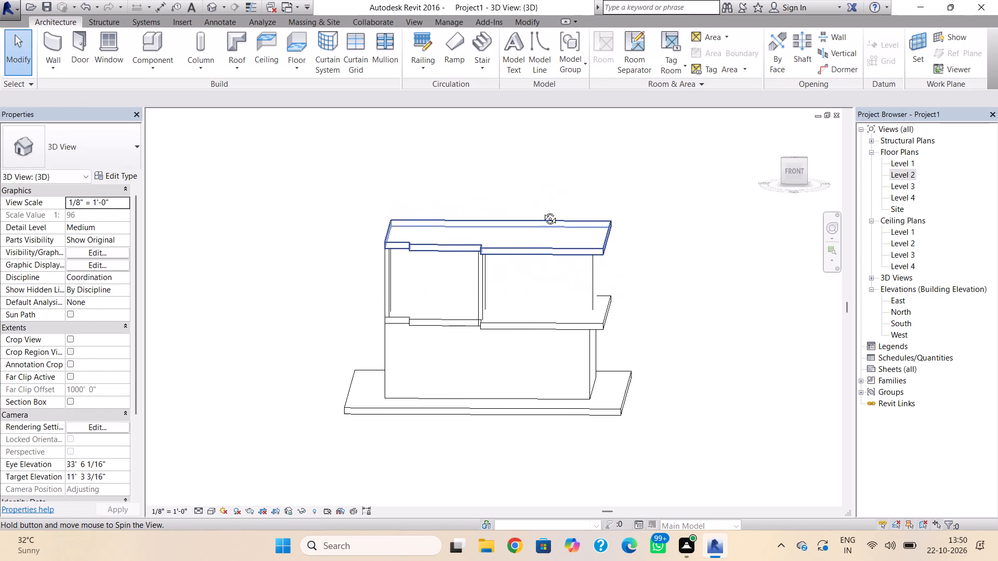
{"action": "right_click_drag", "start_coordinate": [542, 211], "coordinate": [551, 234], "text": "shift"}
{"action": "right_click_drag", "start_coordinate": [551, 237], "coordinate": [551, 247], "text": "shift"}
{"action": "right_click", "coordinate": [551, 247], "text": "shift"}
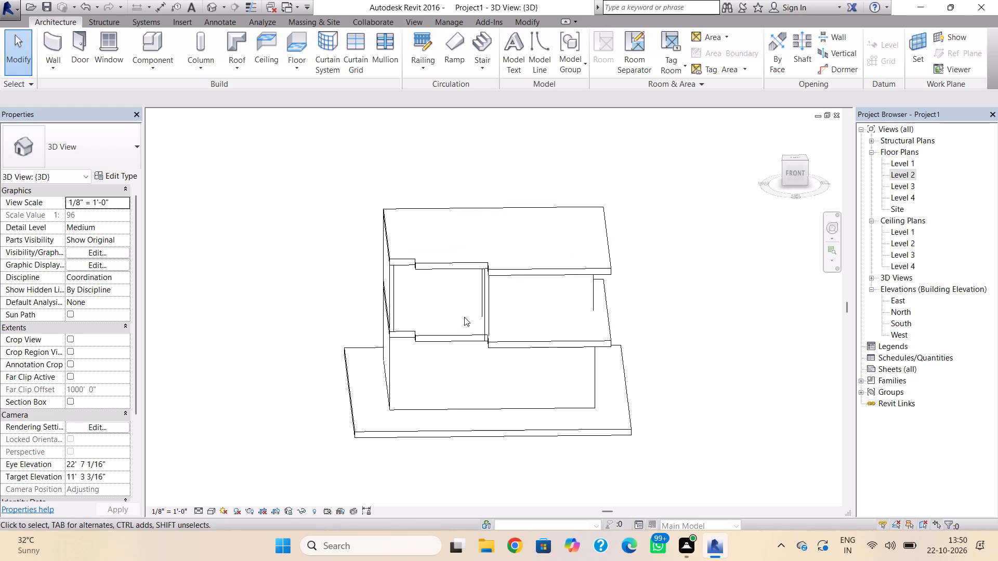
{"action": "right_click_drag", "start_coordinate": [460, 312], "coordinate": [411, 313], "text": "shift"}
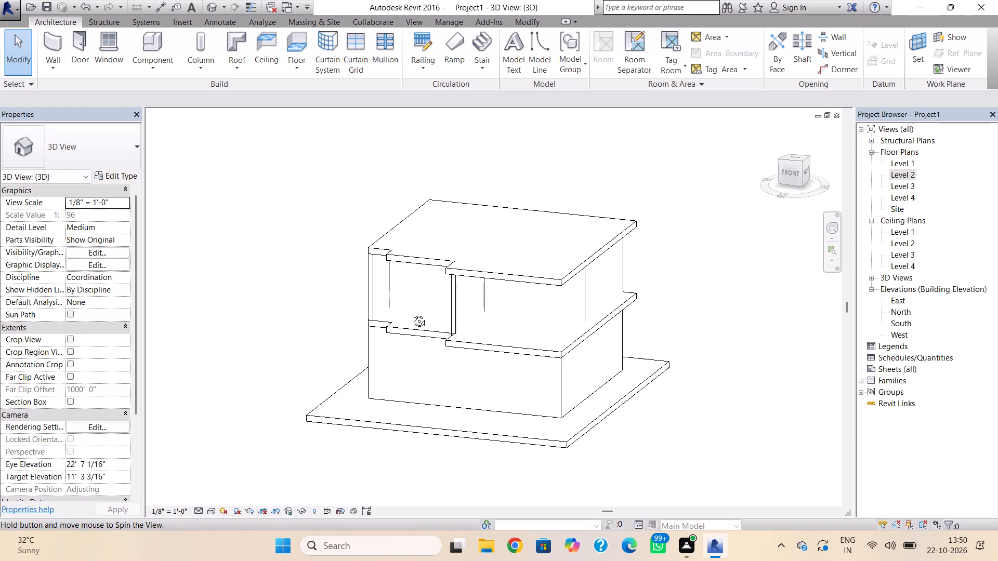
{"action": "right_click_drag", "start_coordinate": [411, 313], "coordinate": [416, 324], "text": "shift"}
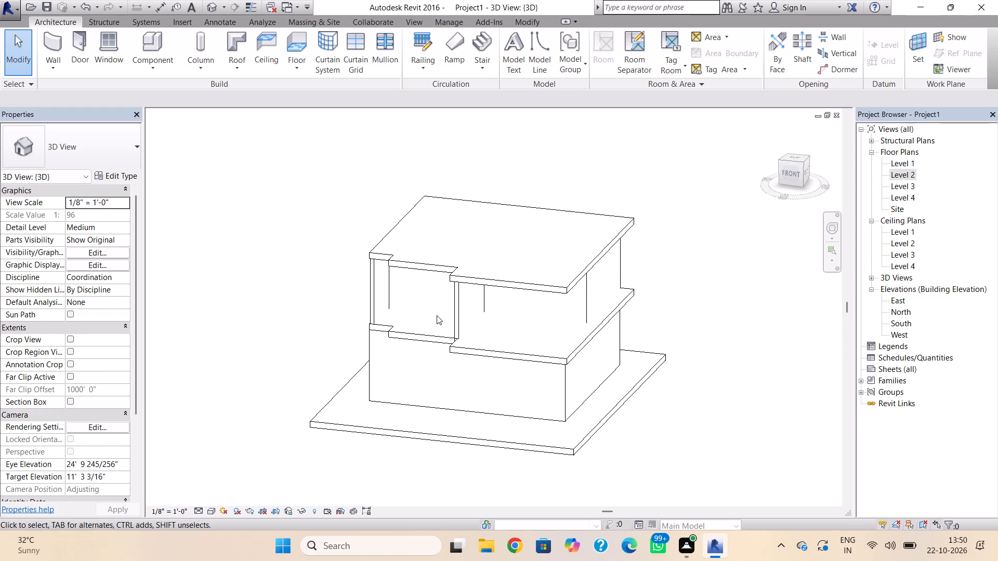
{"action": "left_click", "coordinate": [584, 300]}
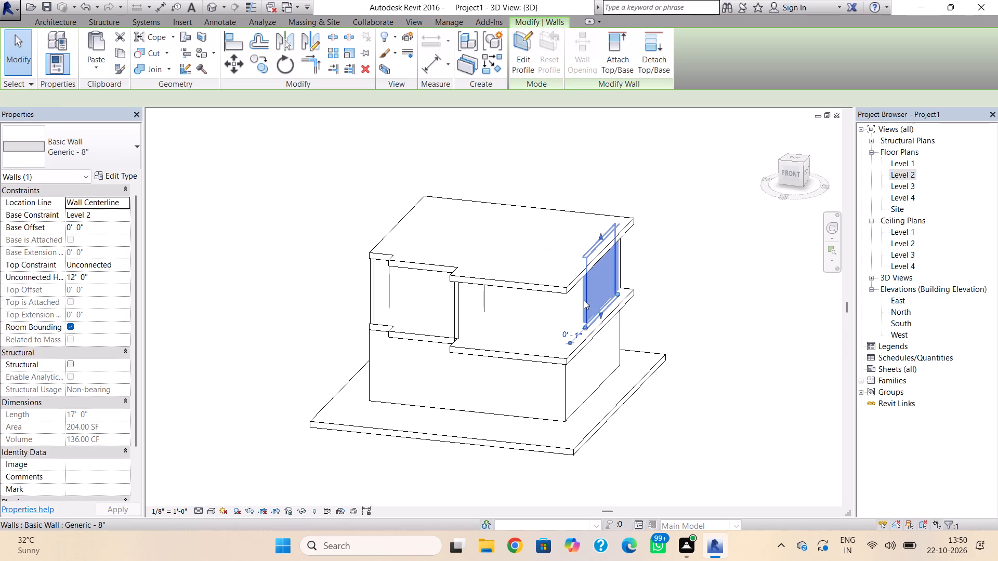
{"action": "right_click_drag", "start_coordinate": [593, 313], "coordinate": [463, 238], "text": "shift"}
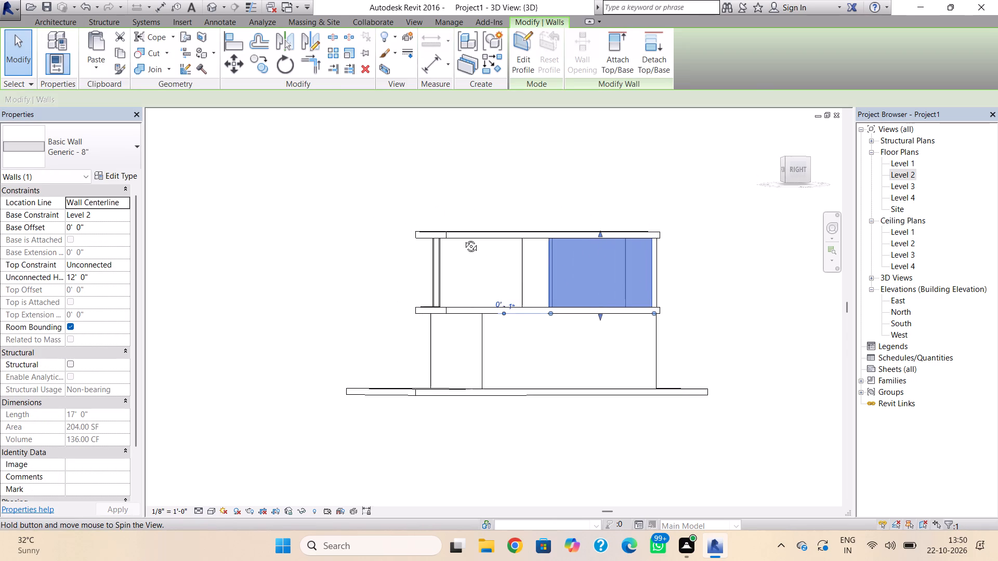
{"action": "right_click_drag", "start_coordinate": [463, 238], "coordinate": [456, 250], "text": "shift"}
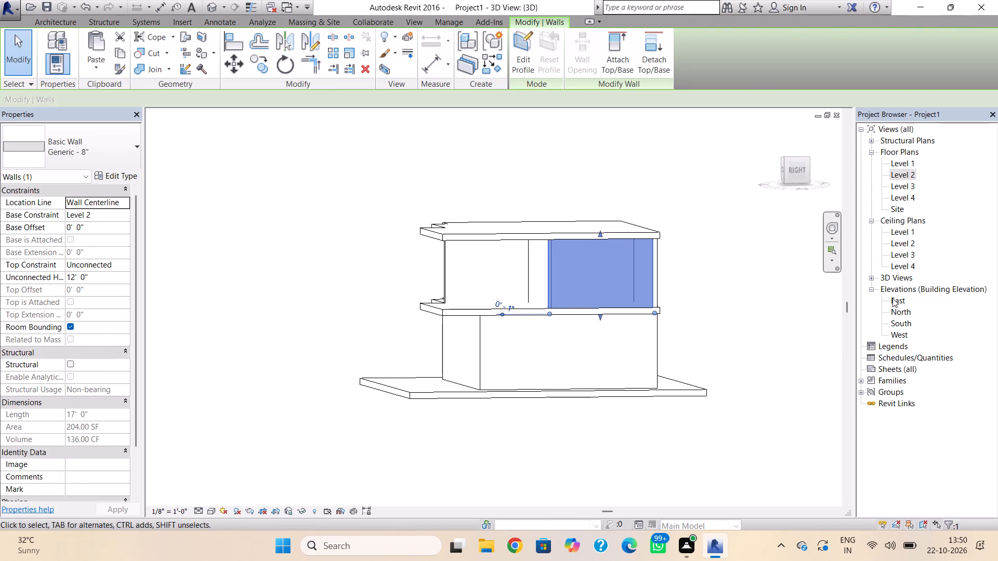
{"action": "double_click", "coordinate": [892, 298]}
{"action": "scroll", "coordinate": [644, 311], "scroll_direction": "up", "scroll_amount": 3}
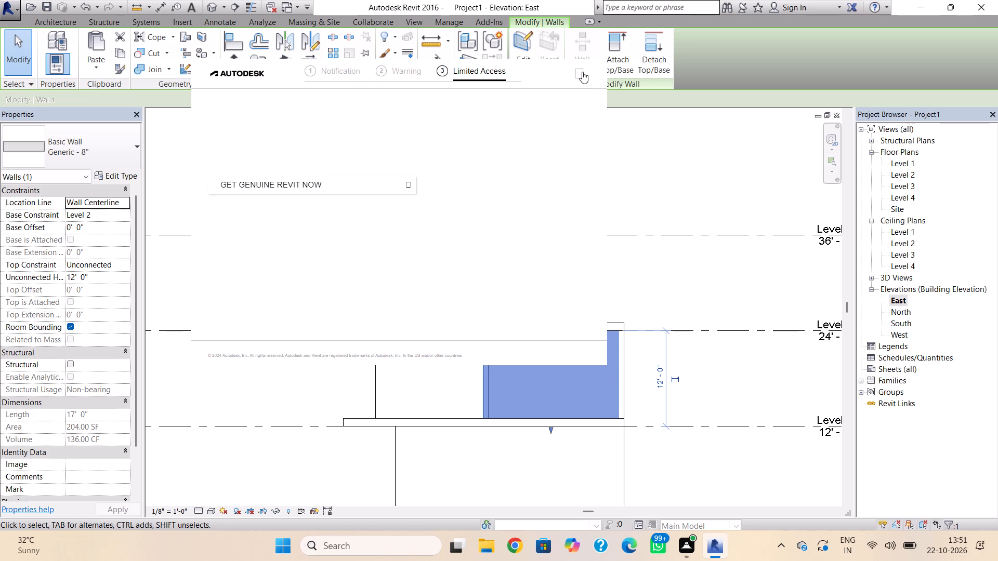
{"action": "left_click", "coordinate": [582, 72]}
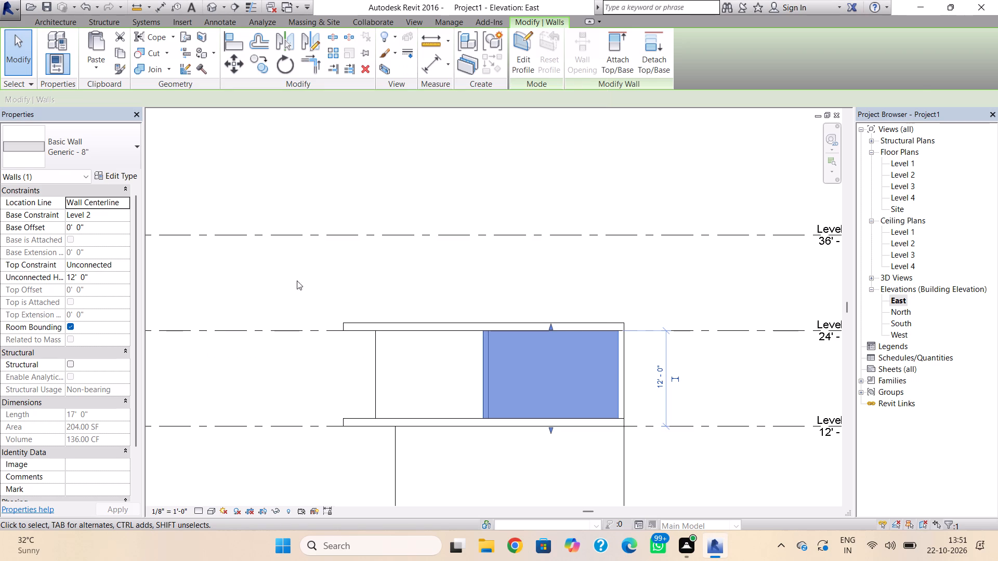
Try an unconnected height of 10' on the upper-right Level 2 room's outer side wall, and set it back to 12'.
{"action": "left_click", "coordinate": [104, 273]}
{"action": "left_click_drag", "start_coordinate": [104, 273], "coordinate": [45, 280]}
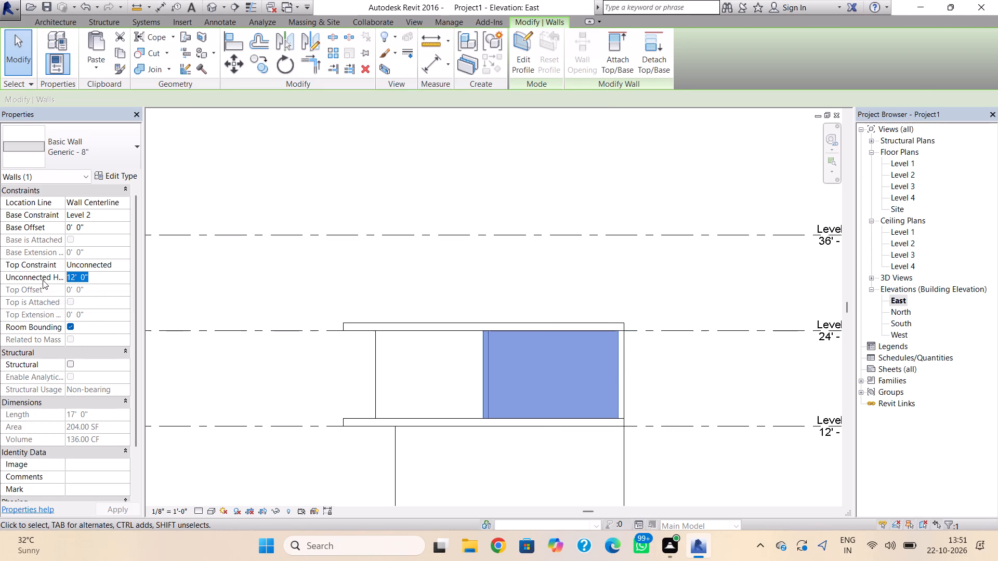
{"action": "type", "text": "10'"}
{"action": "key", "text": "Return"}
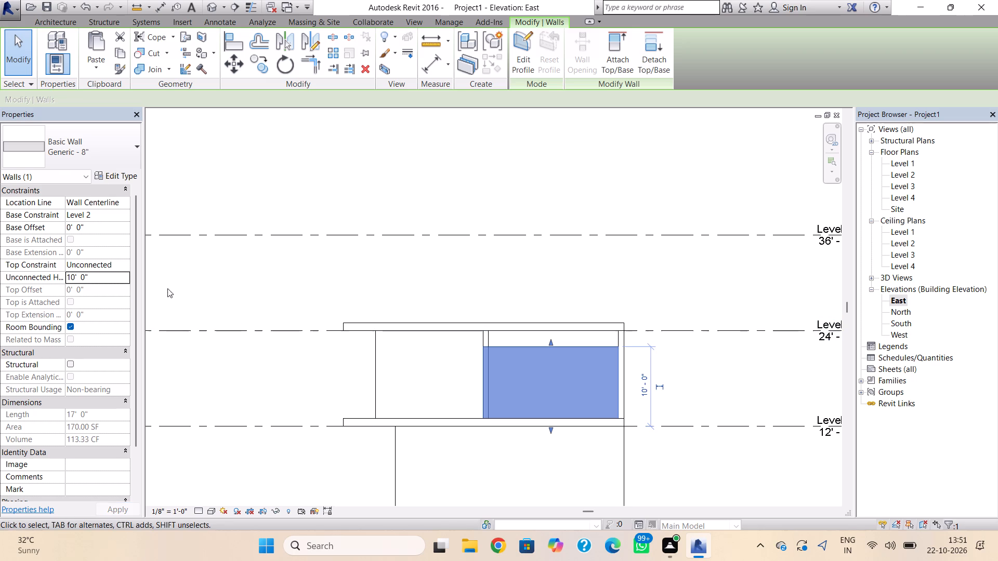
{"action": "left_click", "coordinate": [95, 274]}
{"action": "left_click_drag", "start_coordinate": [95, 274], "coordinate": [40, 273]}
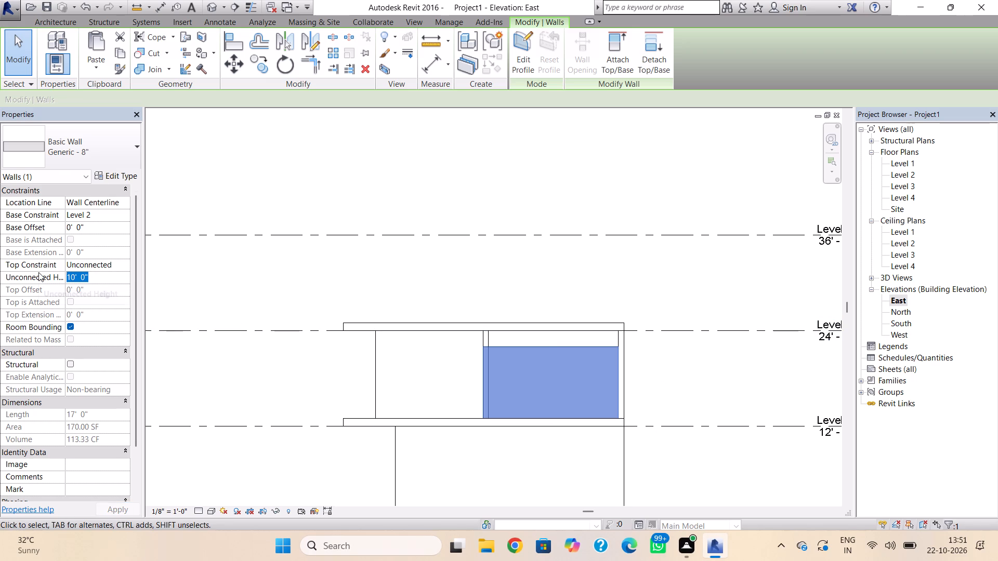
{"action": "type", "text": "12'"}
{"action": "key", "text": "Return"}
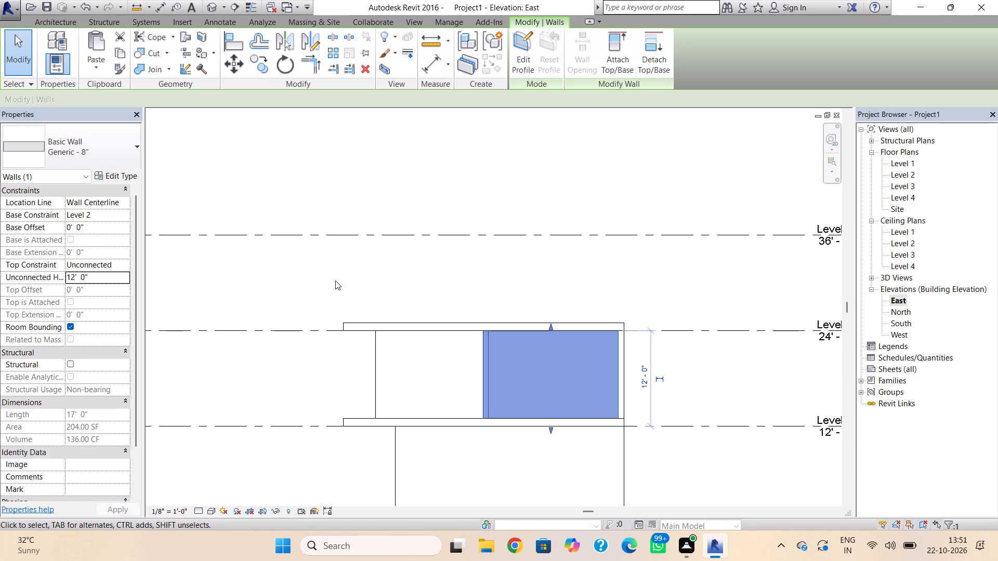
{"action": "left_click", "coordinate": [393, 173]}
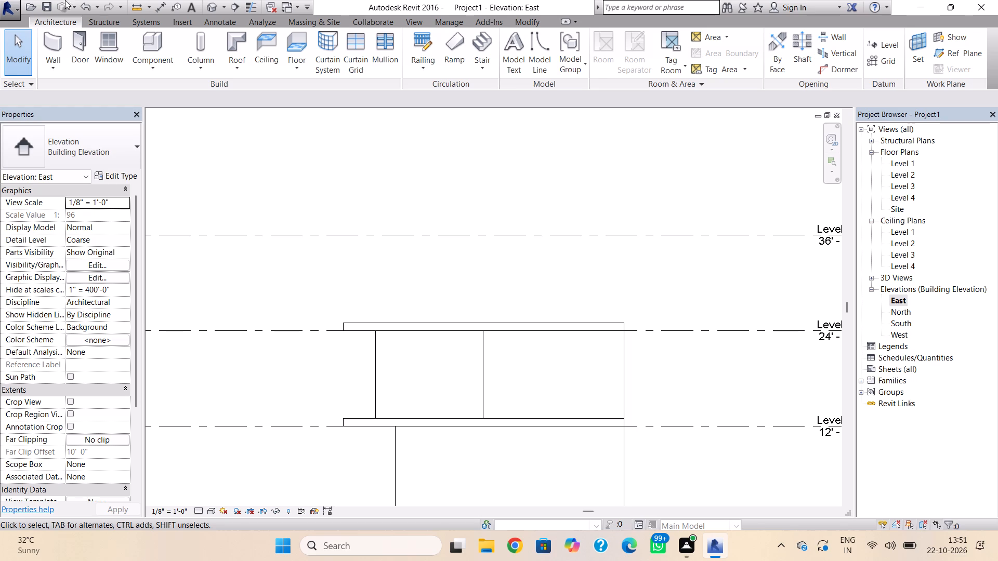
Leave the East elevation for the Level 1 floor plan.
{"action": "left_click", "coordinate": [52, 50]}
{"action": "scroll", "coordinate": [388, 350], "scroll_direction": "down", "scroll_amount": 4}
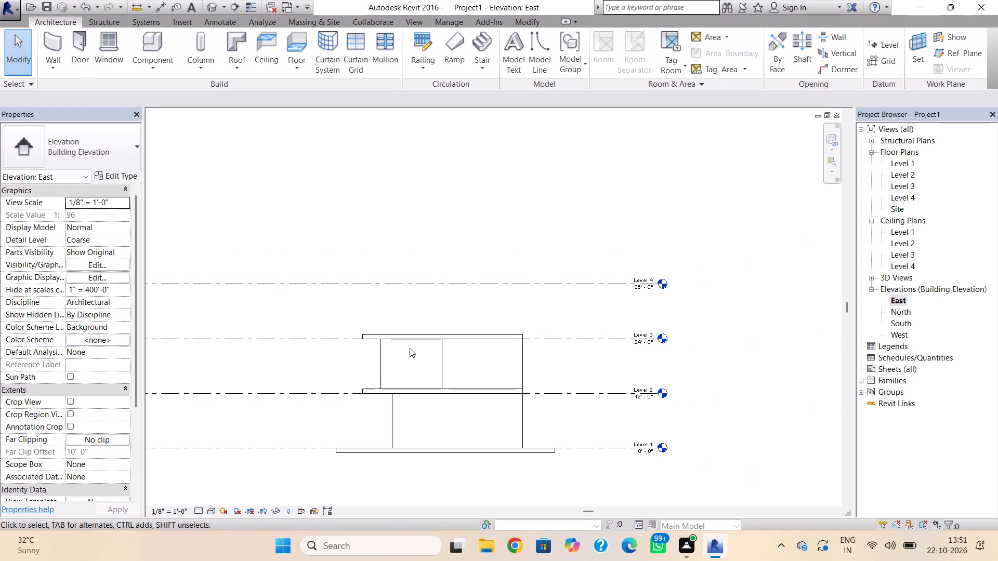
{"action": "middle_click", "coordinate": [410, 348]}
{"action": "left_click", "coordinate": [897, 165]}
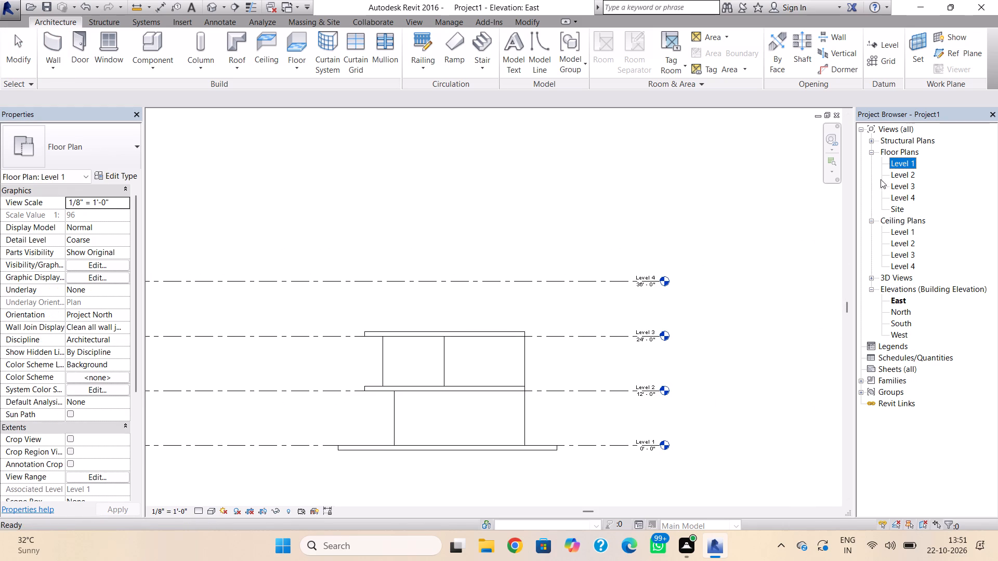
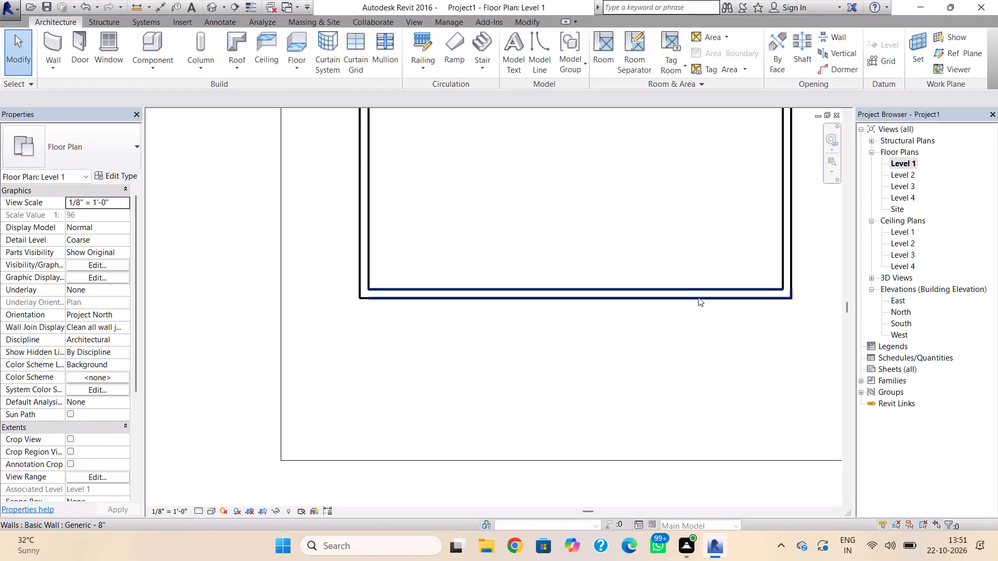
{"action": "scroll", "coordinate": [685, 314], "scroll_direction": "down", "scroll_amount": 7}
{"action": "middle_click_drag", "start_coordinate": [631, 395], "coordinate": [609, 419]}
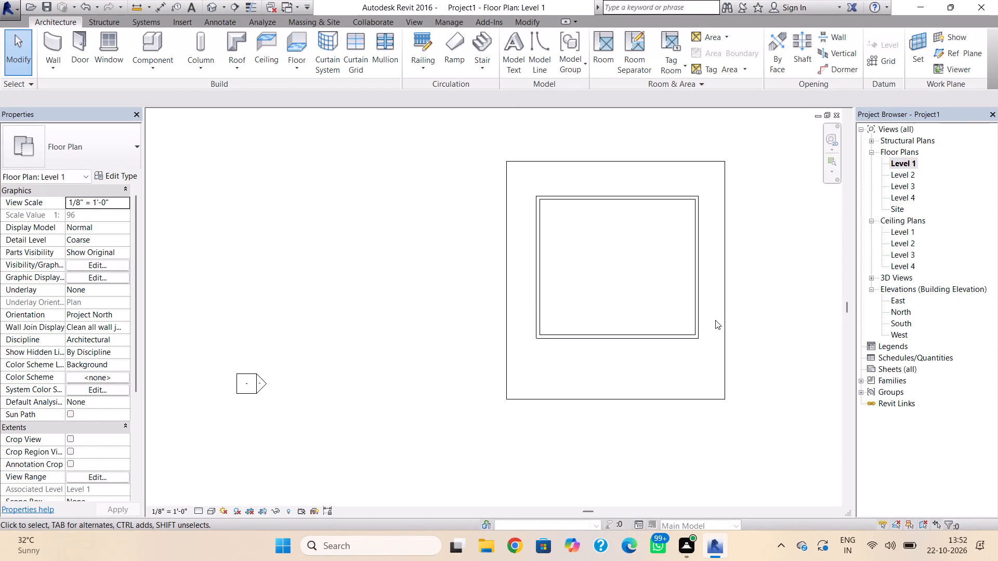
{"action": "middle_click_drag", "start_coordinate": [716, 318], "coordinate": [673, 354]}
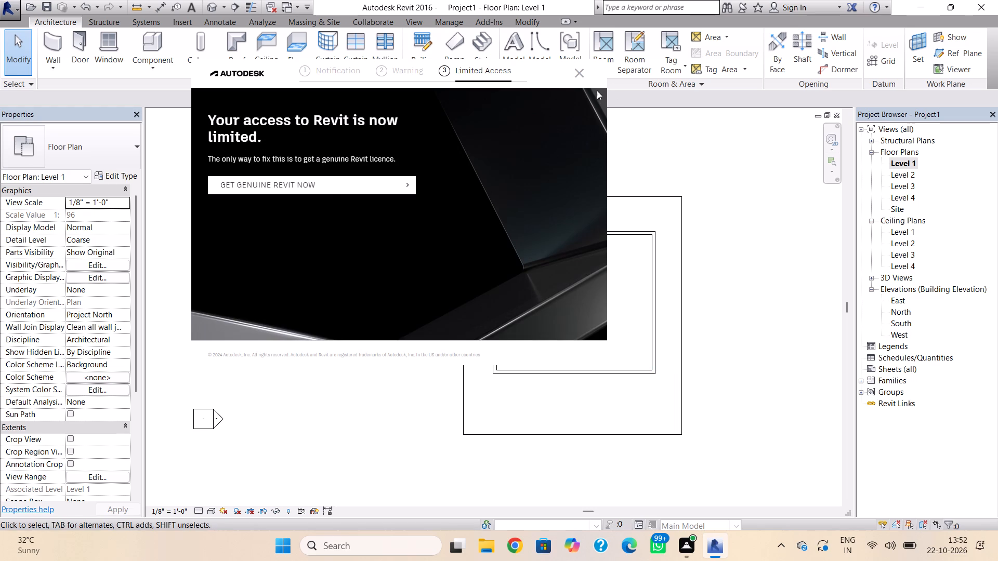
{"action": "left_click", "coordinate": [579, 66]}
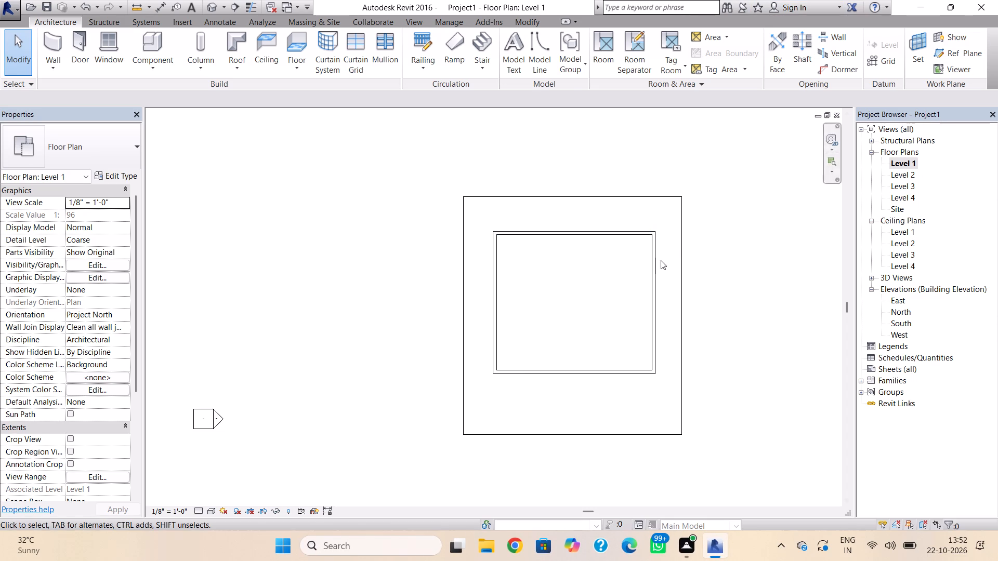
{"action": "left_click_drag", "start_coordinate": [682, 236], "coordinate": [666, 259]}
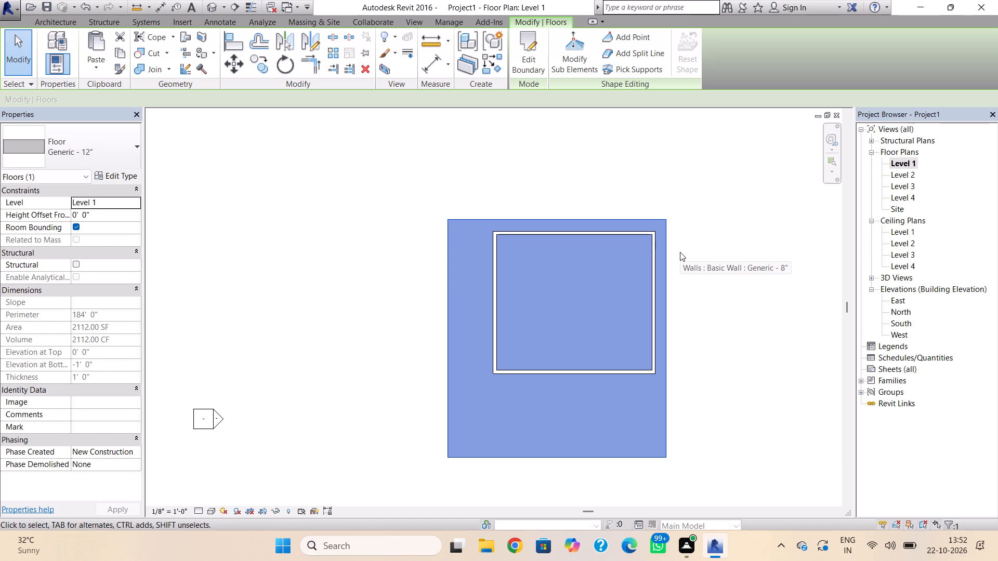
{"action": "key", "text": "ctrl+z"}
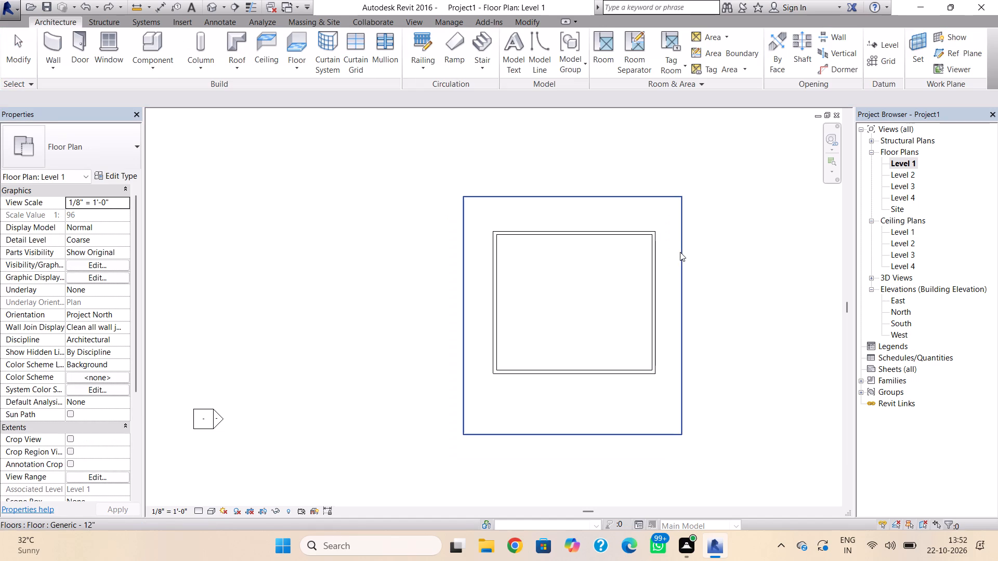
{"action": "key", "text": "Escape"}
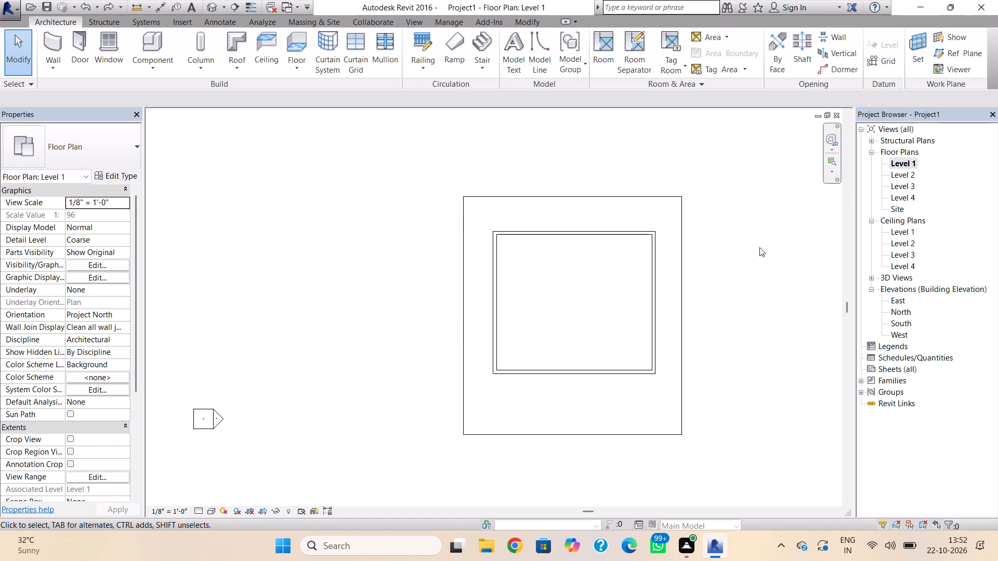
Return to the 3D view of the building and change its visual style from line-only display to filled, shaded surfaces.
{"action": "double_click", "coordinate": [907, 175]}
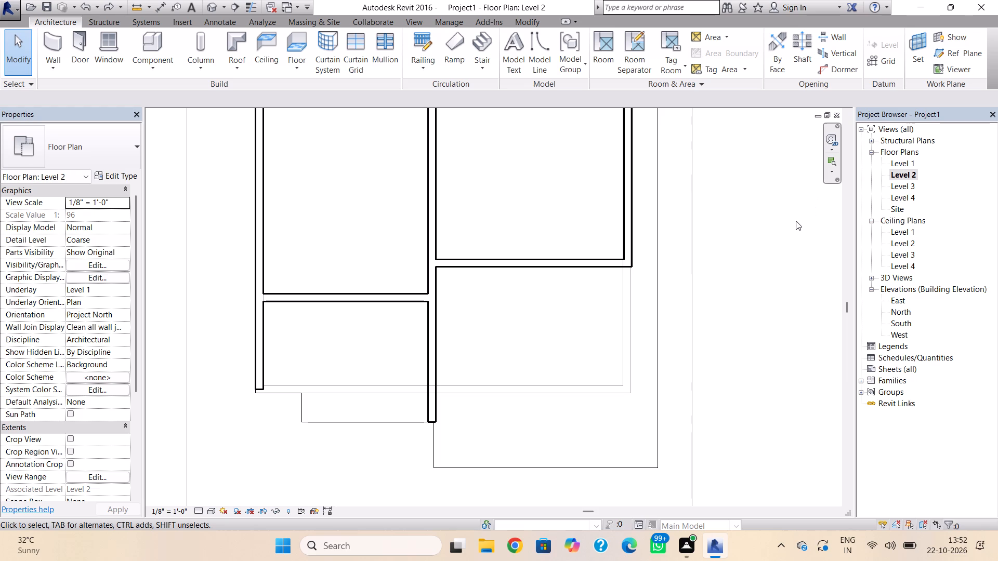
{"action": "double_click", "coordinate": [213, 15]}
{"action": "right_click_drag", "start_coordinate": [408, 301], "coordinate": [602, 323], "text": "shift"}
{"action": "right_click", "coordinate": [602, 323], "text": "shift"}
{"action": "right_click", "coordinate": [602, 323], "text": "shift"}
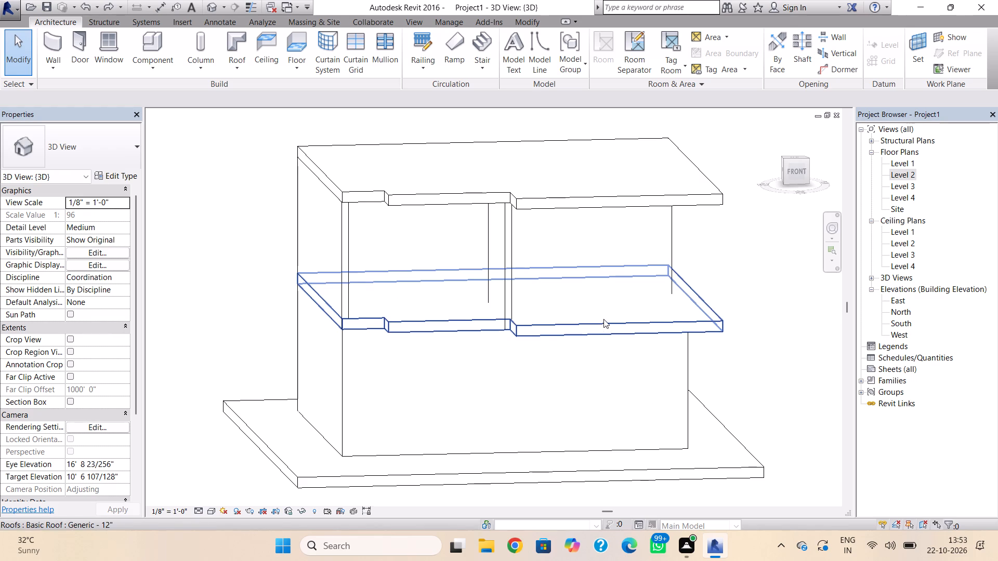
{"action": "key", "text": "Escape"}
{"action": "scroll", "coordinate": [752, 313], "scroll_direction": "down", "scroll_amount": 1}
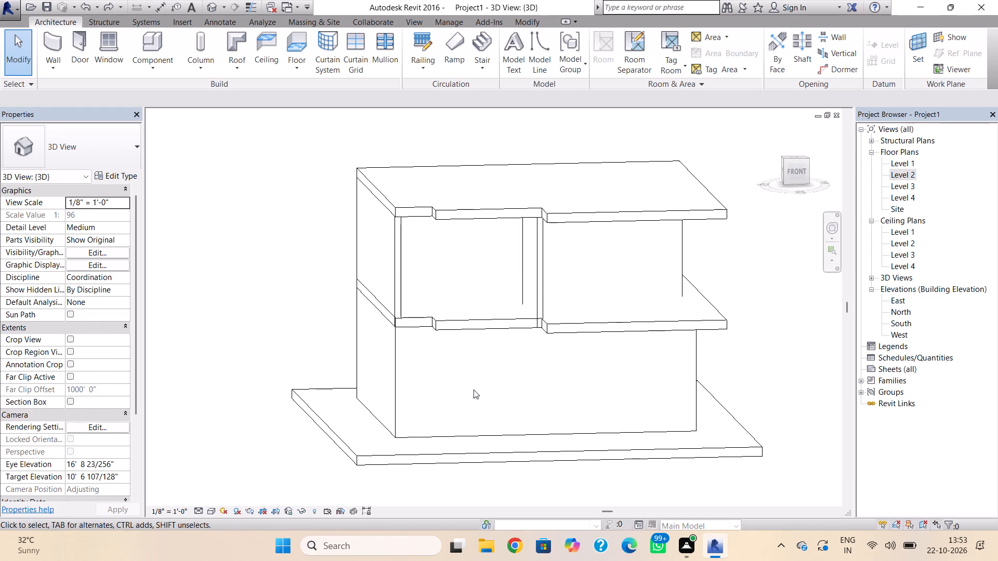
{"action": "left_click", "coordinate": [211, 511]}
{"action": "left_click", "coordinate": [232, 485]}
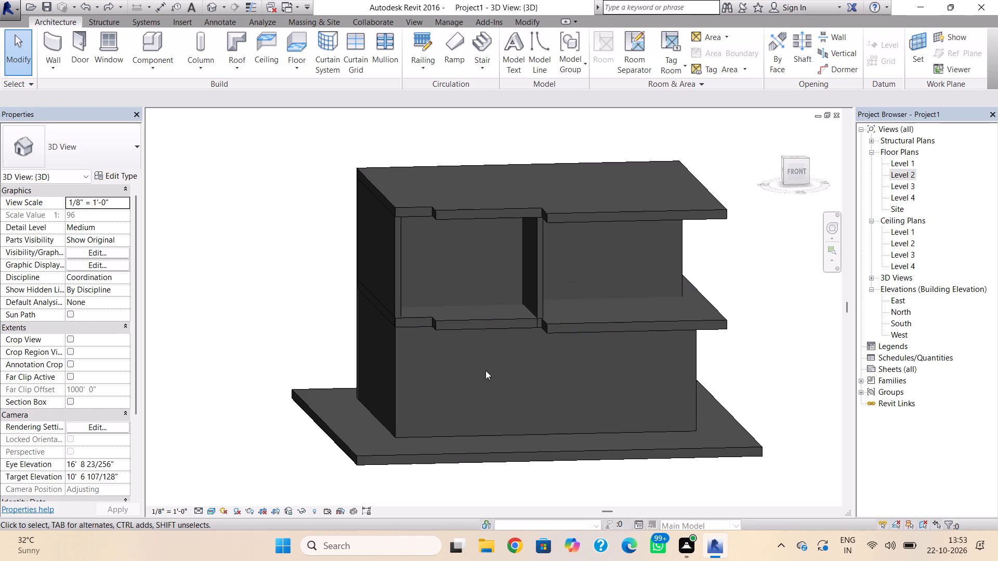
Change the Level 3 roof's type to Basic Roof Generic - 9".
{"action": "scroll", "coordinate": [696, 436], "scroll_direction": "down", "scroll_amount": 2}
{"action": "middle_click_drag", "start_coordinate": [694, 437], "coordinate": [577, 476]}
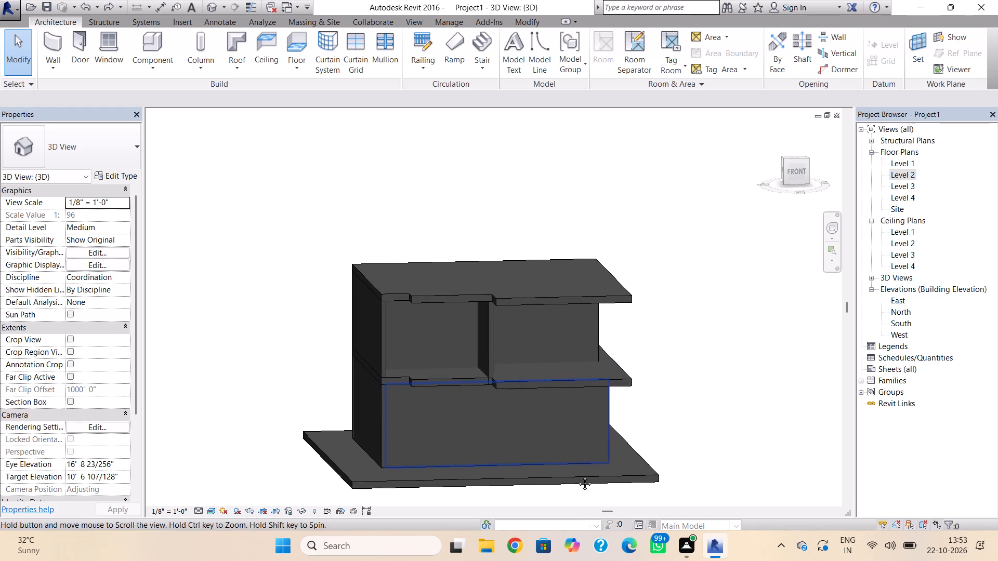
{"action": "middle_click_drag", "start_coordinate": [577, 476], "coordinate": [544, 483]}
{"action": "middle_click_drag", "start_coordinate": [546, 465], "coordinate": [610, 426]}
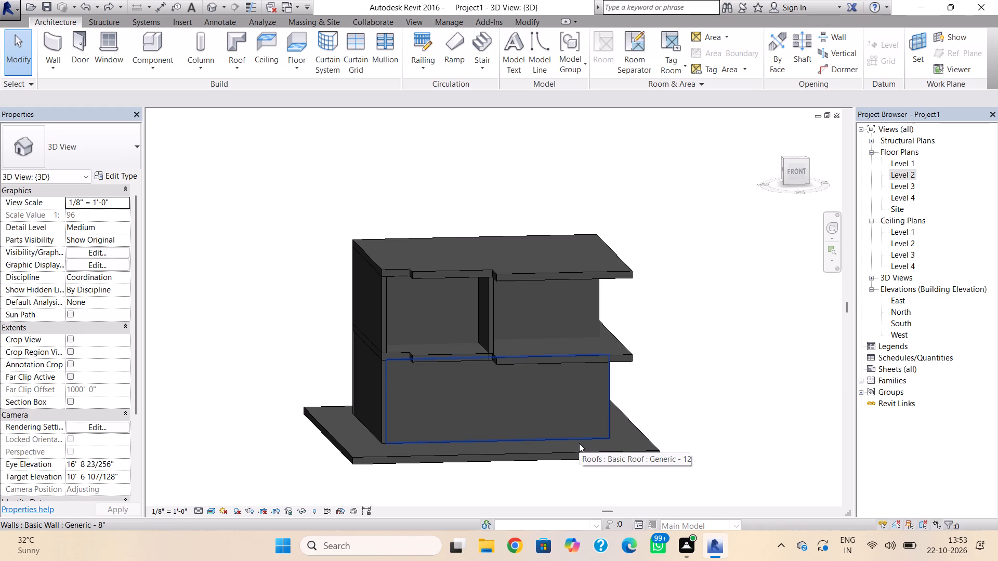
{"action": "left_click", "coordinate": [550, 277]}
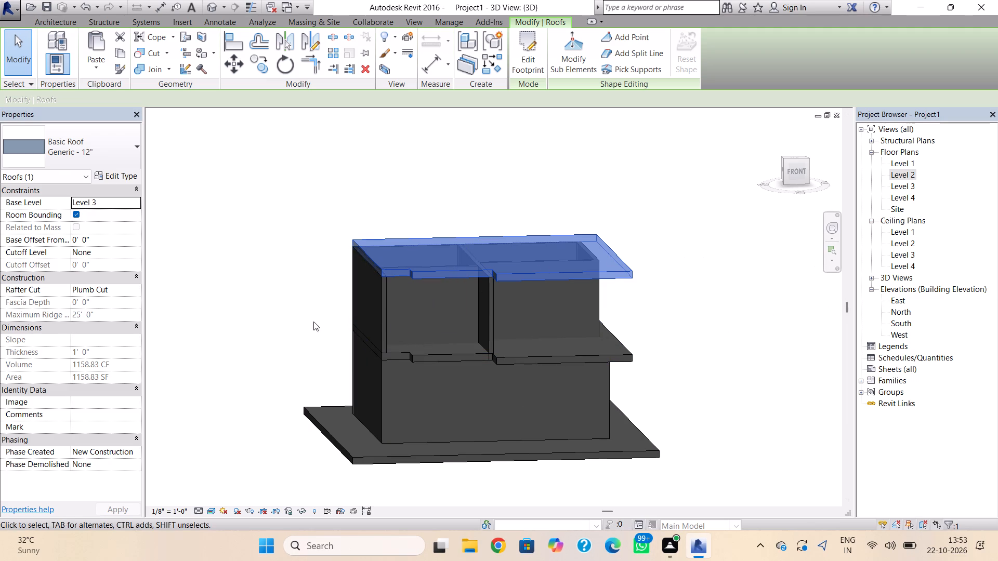
{"action": "left_click", "coordinate": [90, 164]}
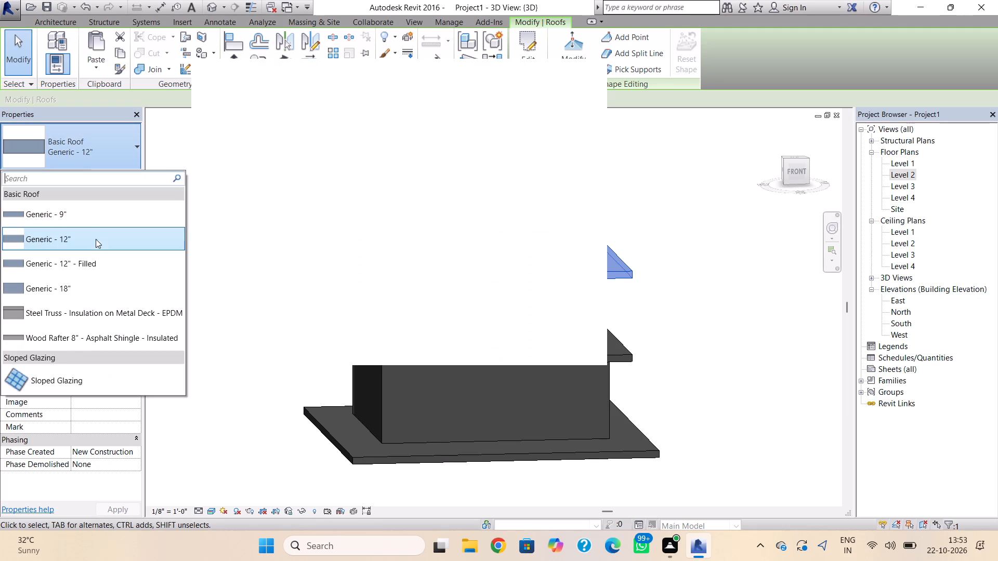
{"action": "scroll", "coordinate": [93, 246], "scroll_direction": "up", "scroll_amount": 3}
{"action": "left_click", "coordinate": [98, 223]}
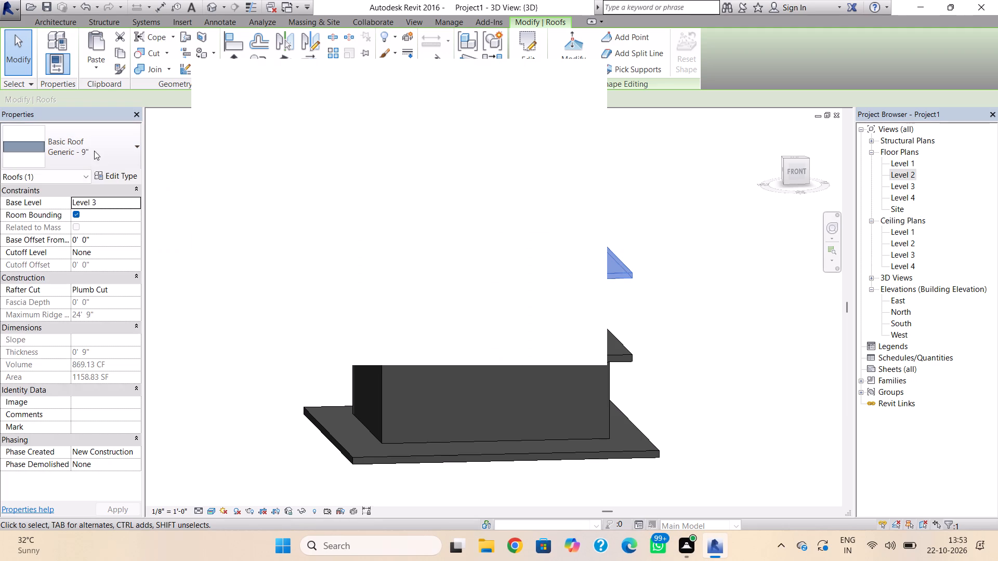
{"action": "left_click", "coordinate": [94, 150]}
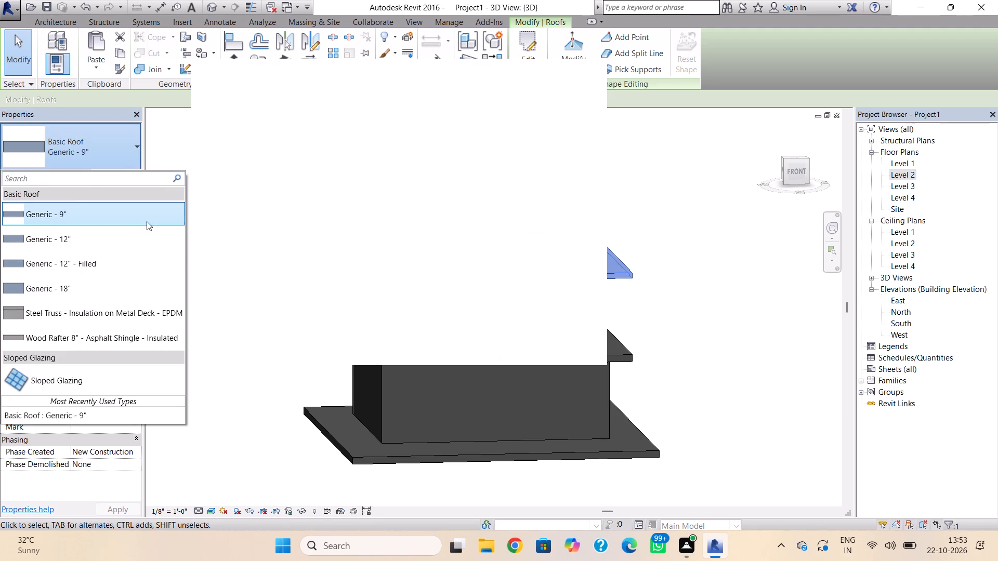
{"action": "left_click", "coordinate": [147, 218]}
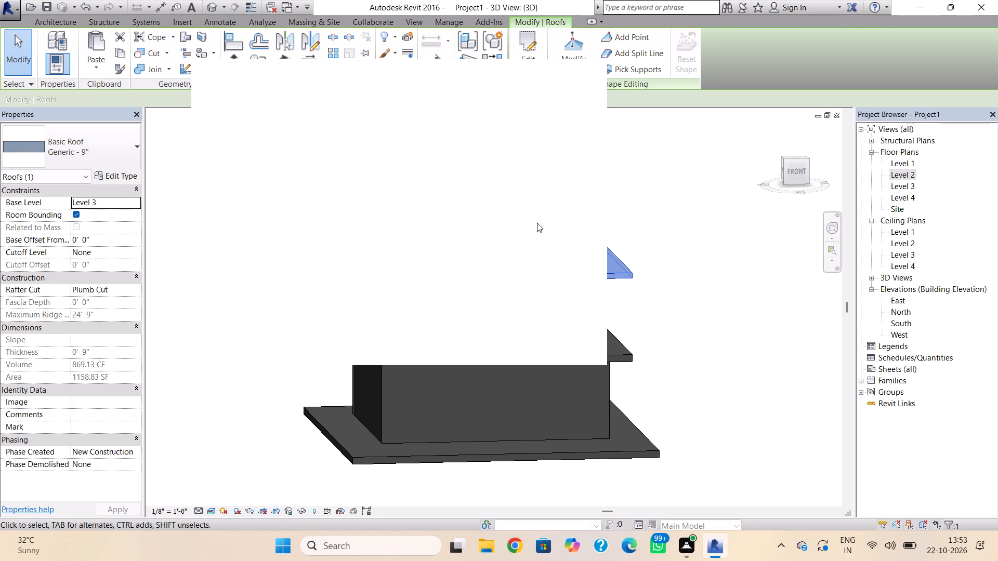
Change the Level 2 roof's type to Basic Roof Generic - 9" and dismiss the notification card covering the model.
{"action": "left_click", "coordinate": [628, 357]}
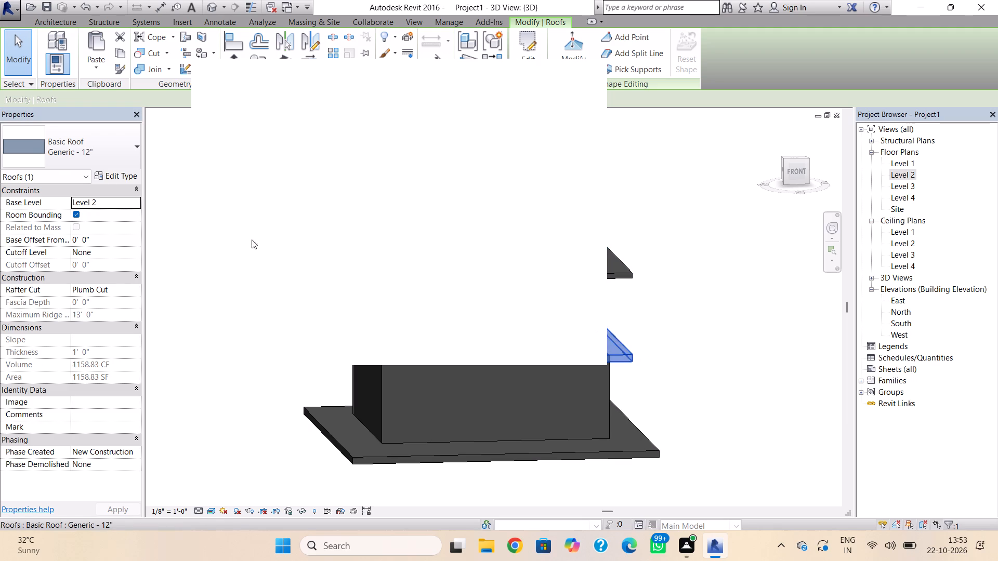
{"action": "left_click", "coordinate": [100, 148]}
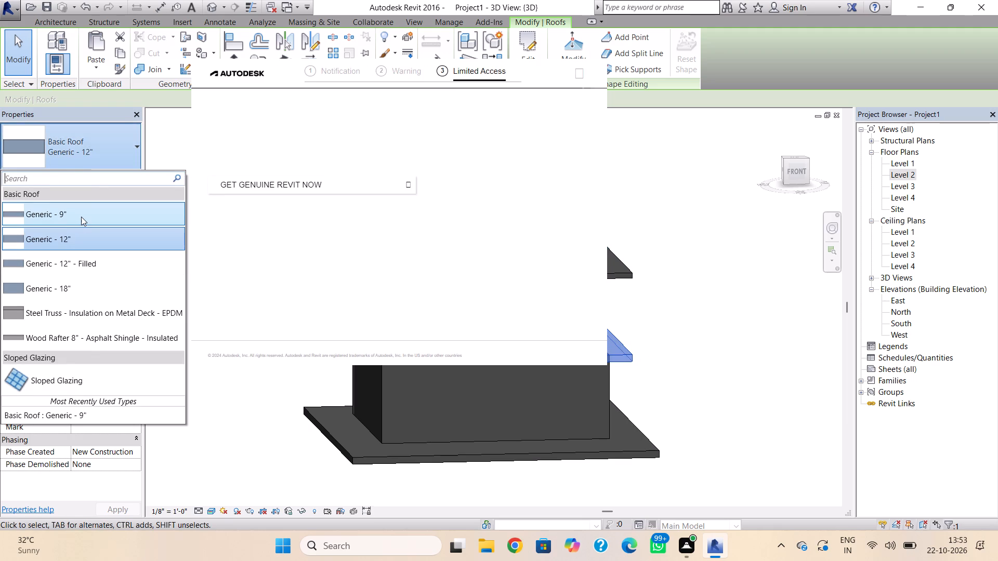
{"action": "left_click", "coordinate": [81, 217]}
{"action": "left_click", "coordinate": [579, 71]}
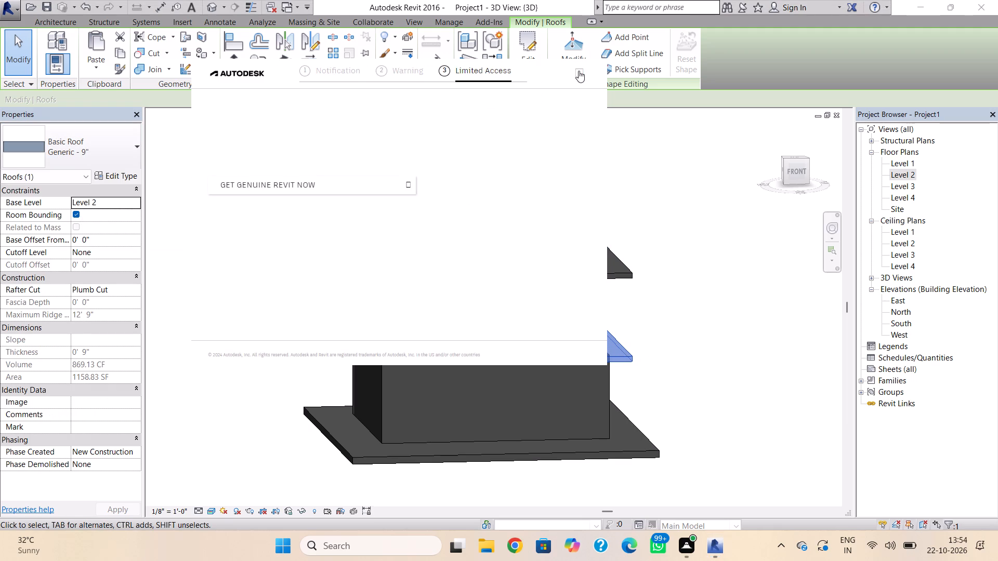
{"action": "left_click", "coordinate": [668, 168]}
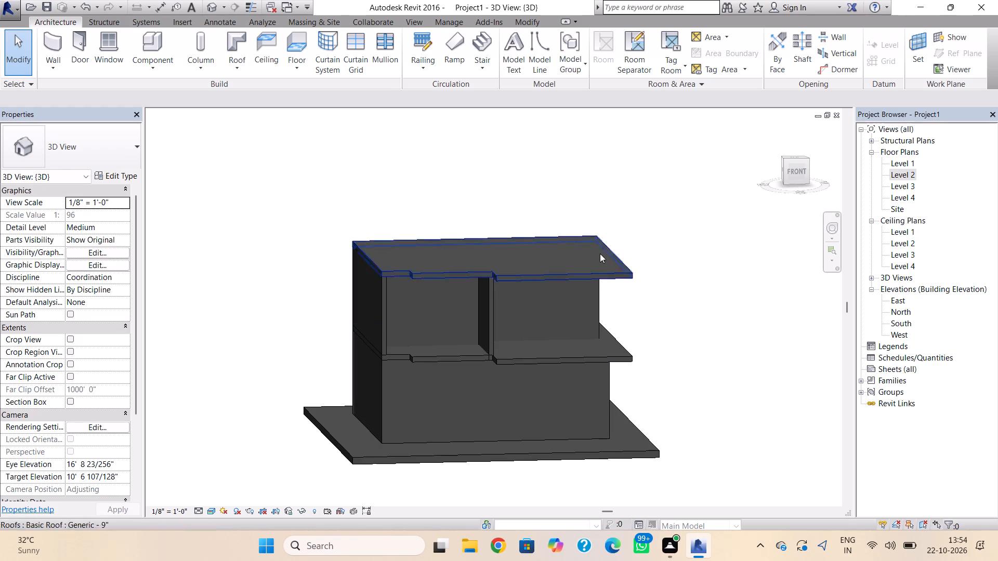
Copy the Level 3 flat roof and paste it aligned to Level 4.
{"action": "left_click", "coordinate": [585, 271]}
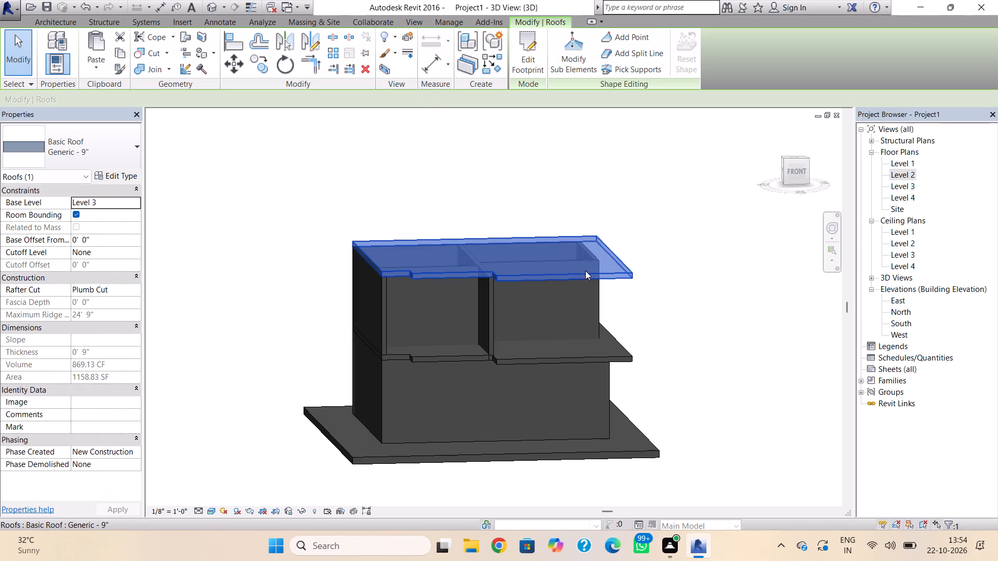
{"action": "left_click", "coordinate": [117, 48]}
{"action": "left_click", "coordinate": [94, 46]}
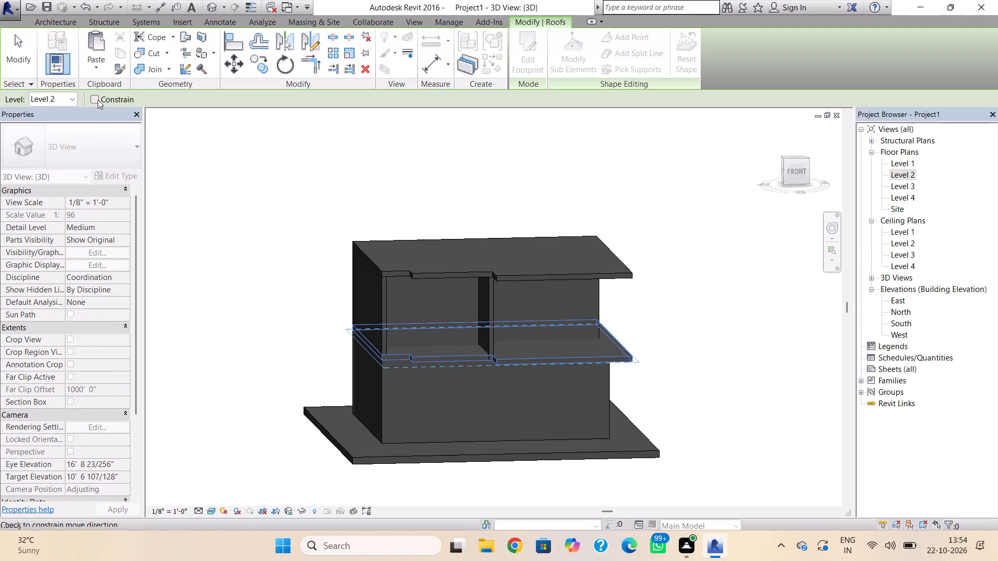
{"action": "left_click", "coordinate": [106, 68]}
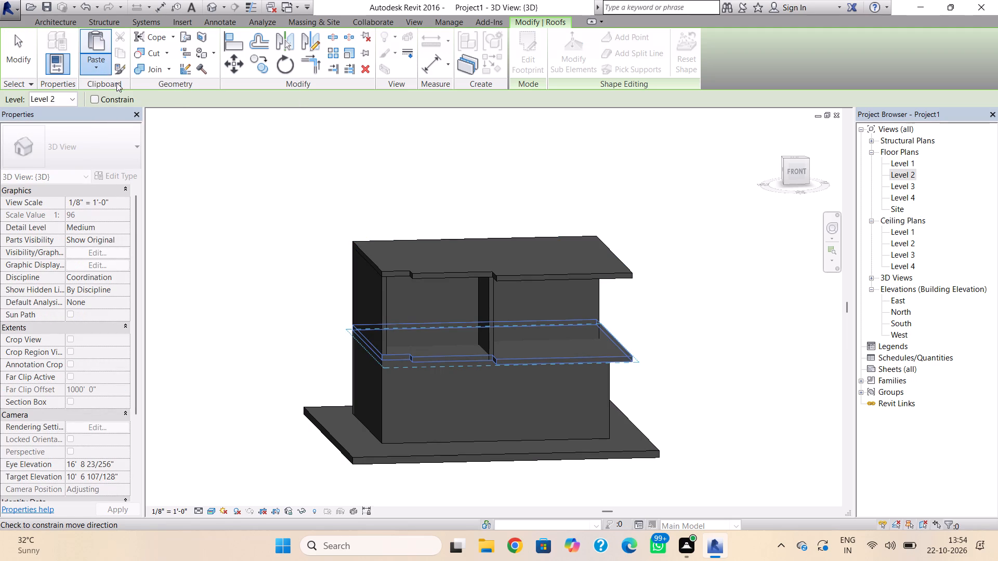
{"action": "left_click", "coordinate": [129, 113]}
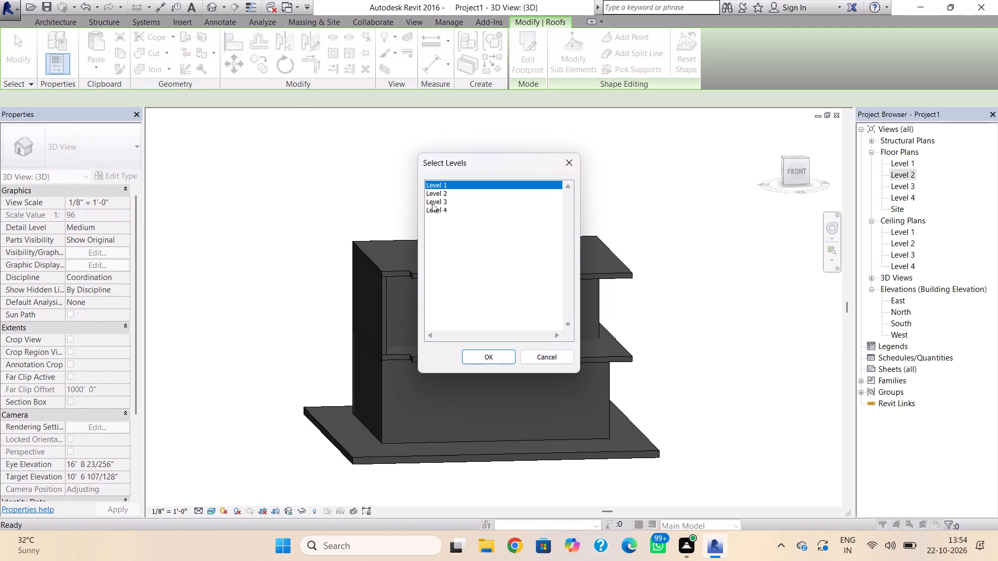
{"action": "left_click", "coordinate": [439, 208]}
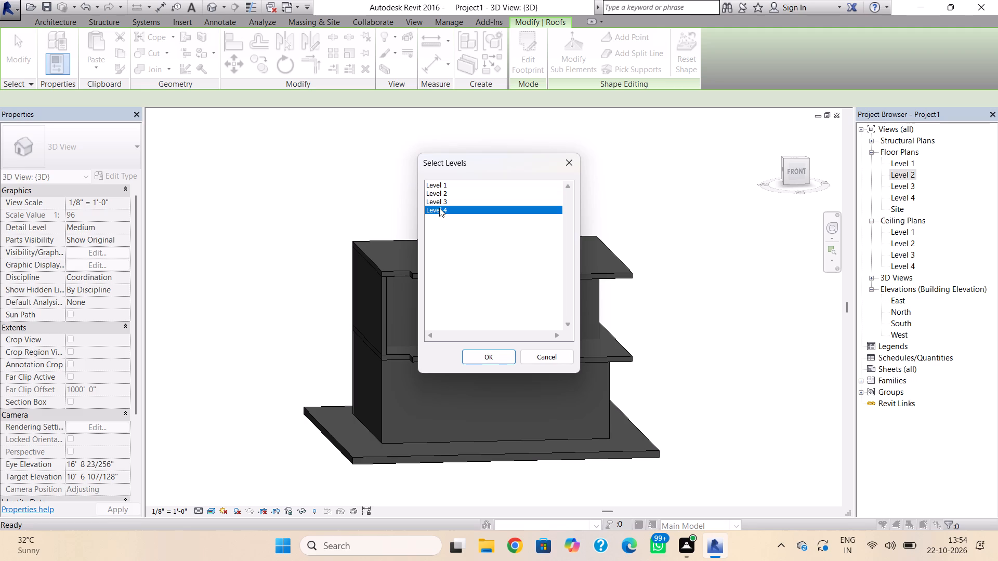
{"action": "left_click", "coordinate": [481, 359]}
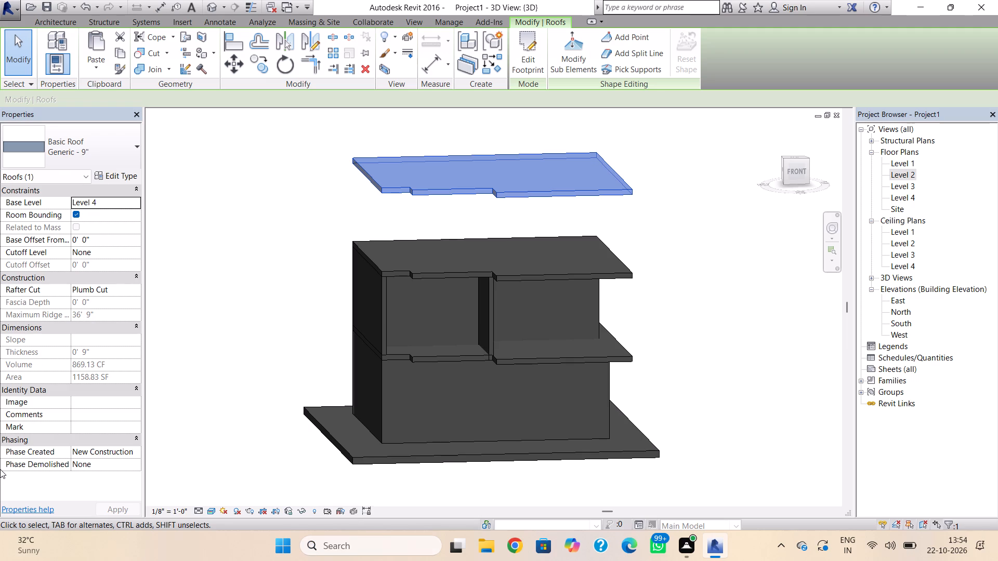
Open the Level 3 floor plan with the whole roof outline in view.
{"action": "scroll", "coordinate": [0, 469], "scroll_direction": "up", "scroll_amount": 1}
{"action": "double_click", "coordinate": [908, 184]}
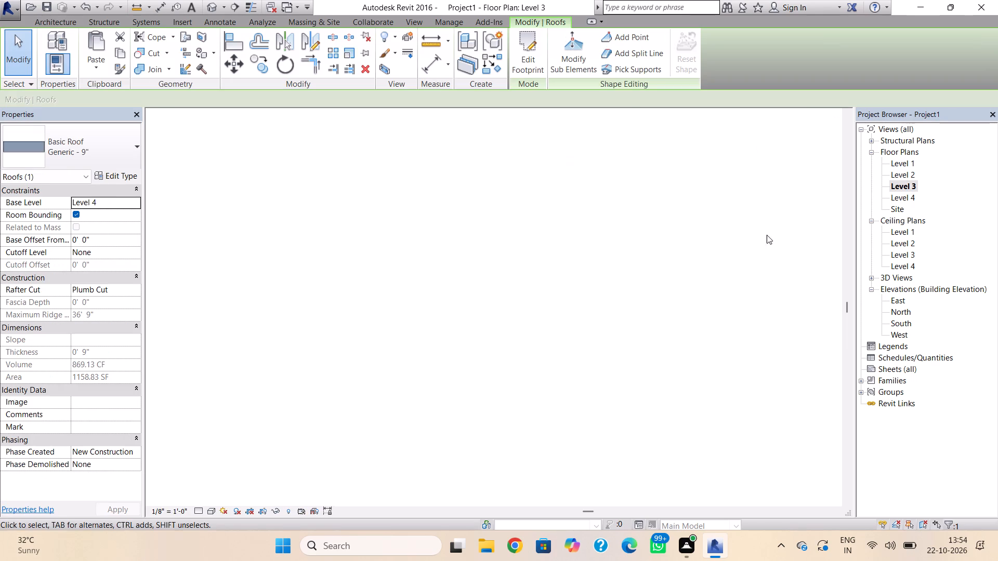
{"action": "scroll", "coordinate": [470, 325], "scroll_direction": "down", "scroll_amount": 3}
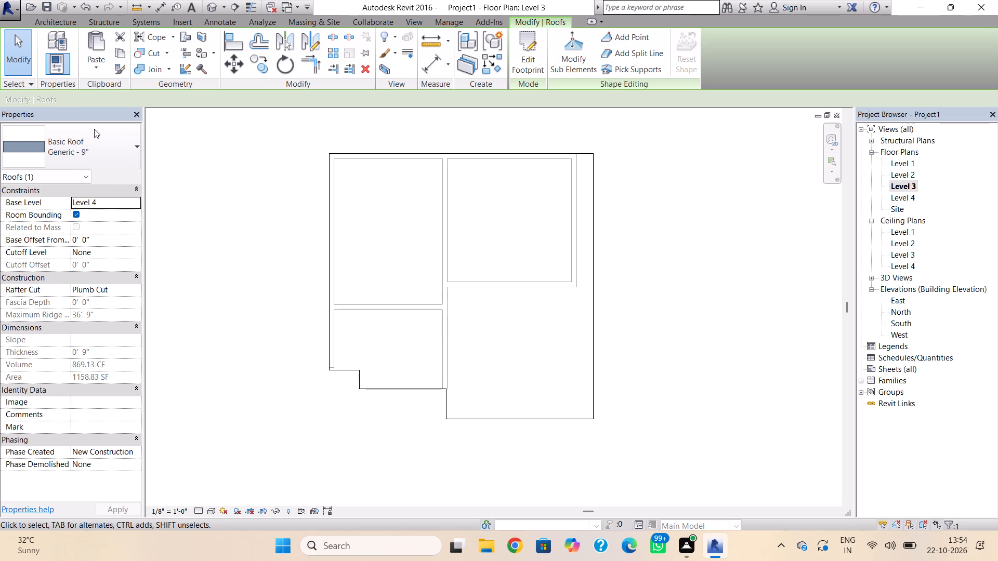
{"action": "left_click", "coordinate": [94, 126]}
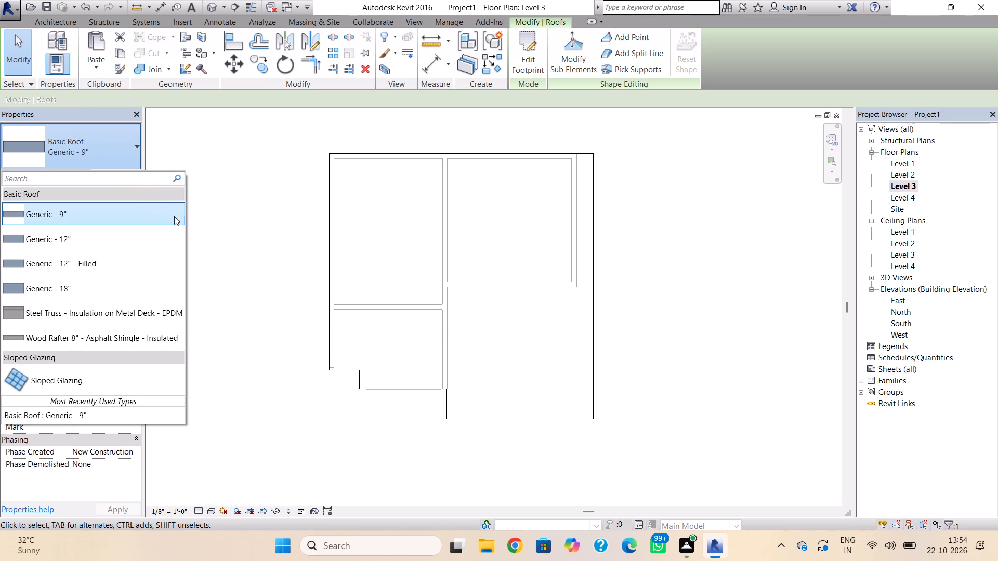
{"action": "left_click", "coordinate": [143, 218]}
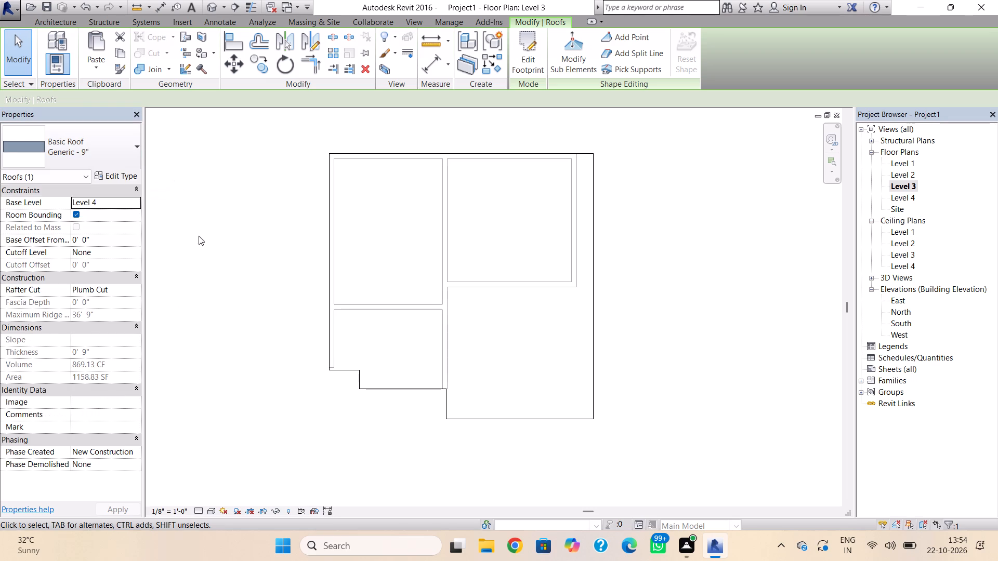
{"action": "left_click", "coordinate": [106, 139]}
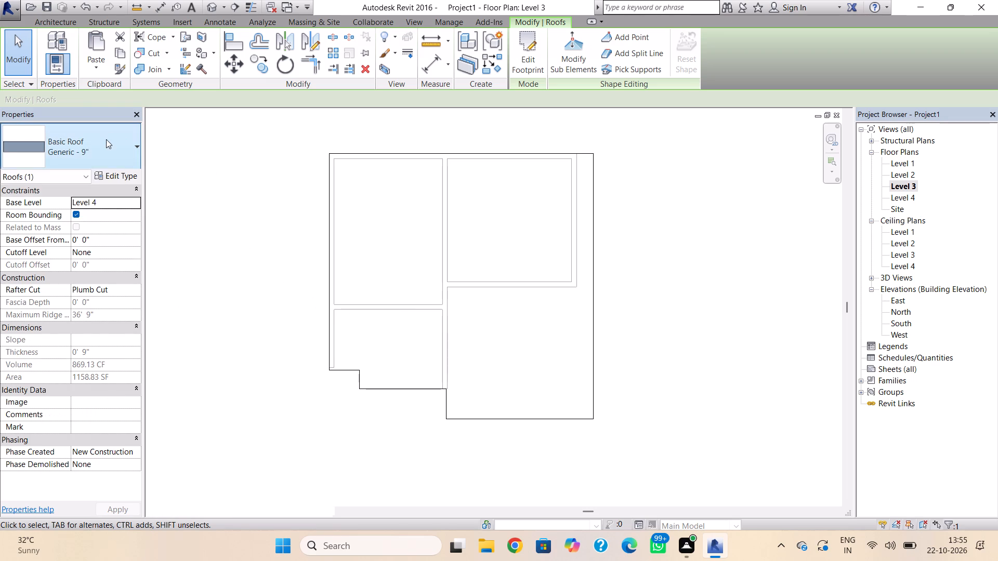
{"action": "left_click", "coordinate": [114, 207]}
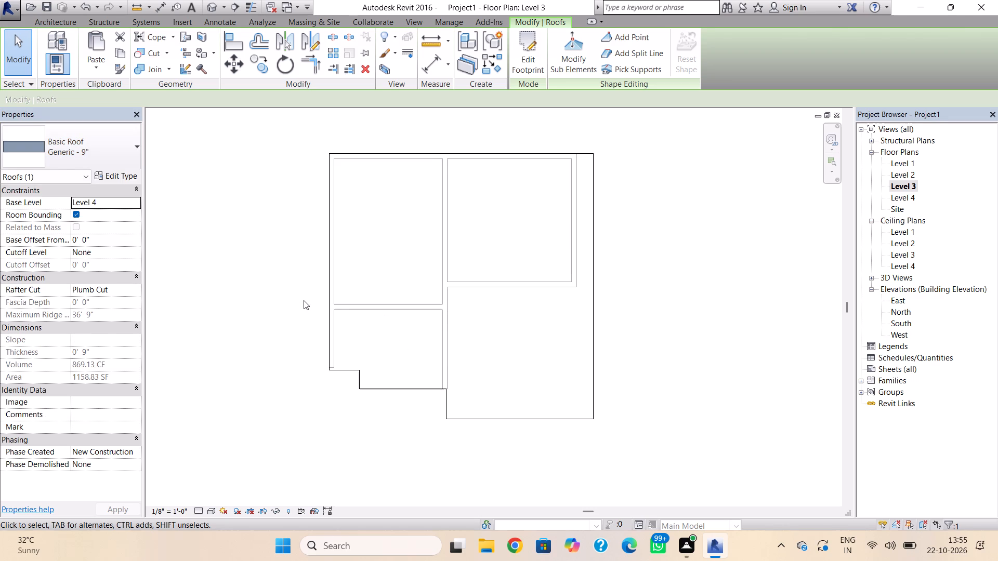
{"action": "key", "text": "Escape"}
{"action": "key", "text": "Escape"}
Draw a Generic - 8" wall about 13' 6" long south along the central partition line, and dismiss the notification card covering the plan.
{"action": "left_click", "coordinate": [57, 42]}
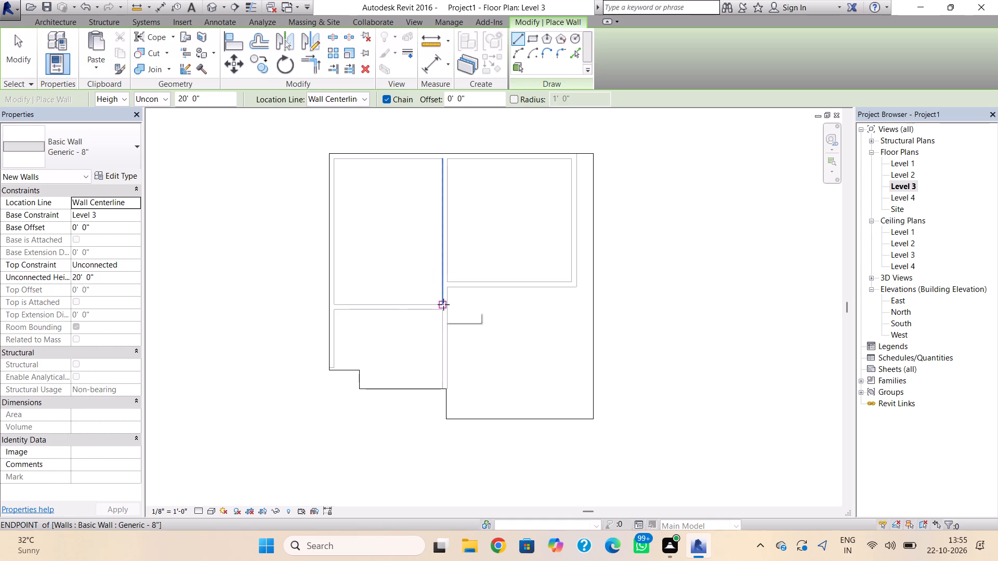
{"action": "left_click", "coordinate": [443, 285]}
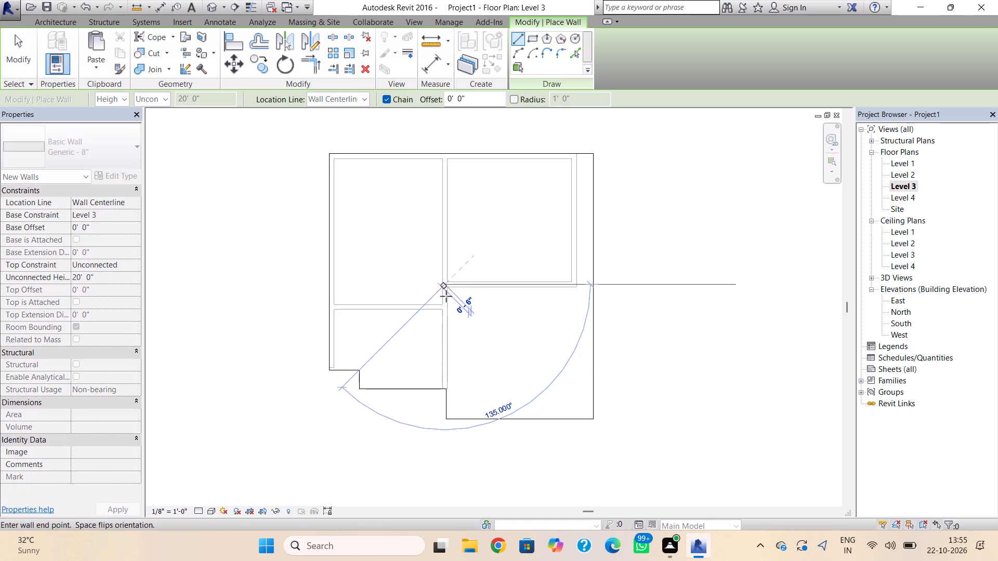
{"action": "left_click", "coordinate": [442, 385]}
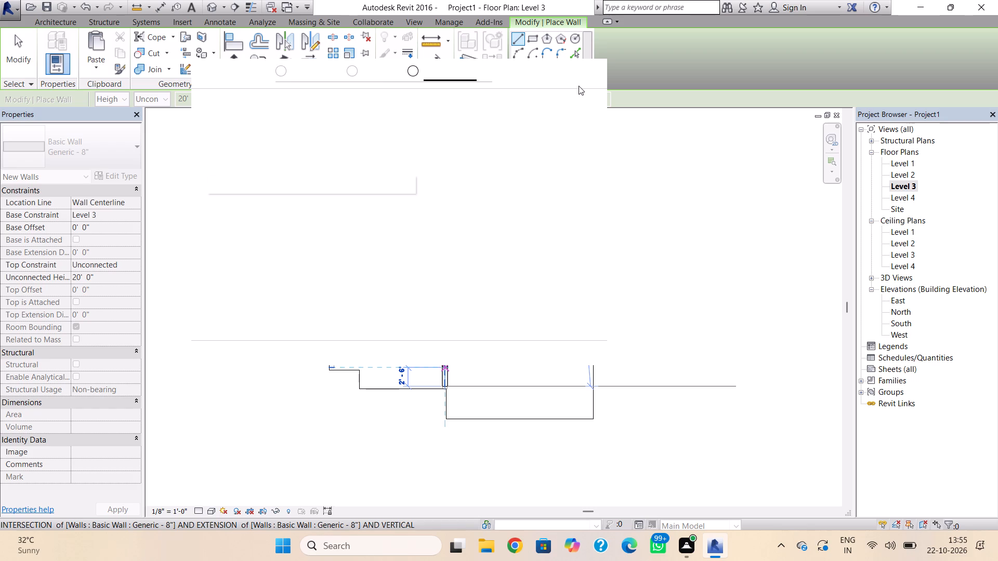
{"action": "left_click", "coordinate": [582, 73]}
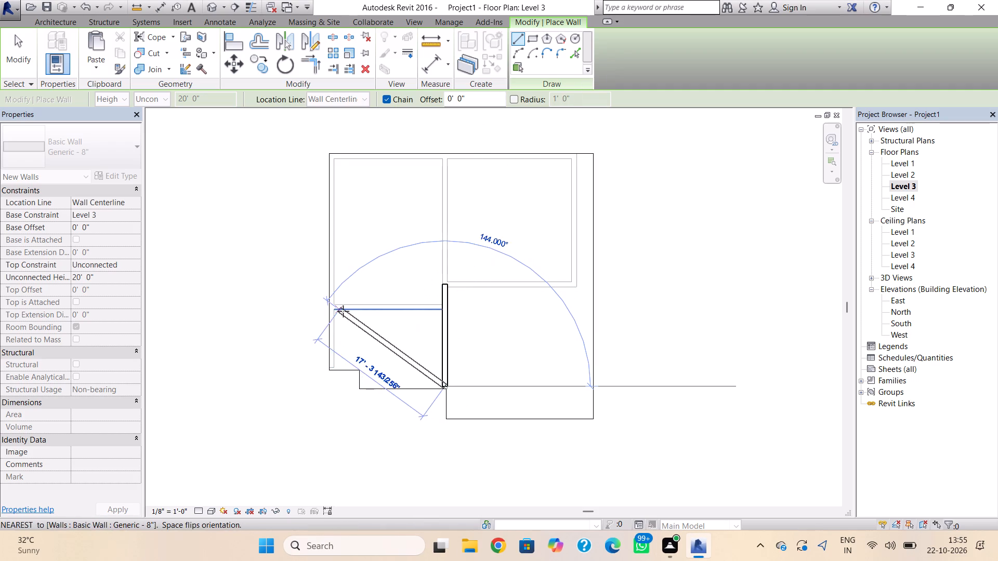
{"action": "key", "text": "Escape"}
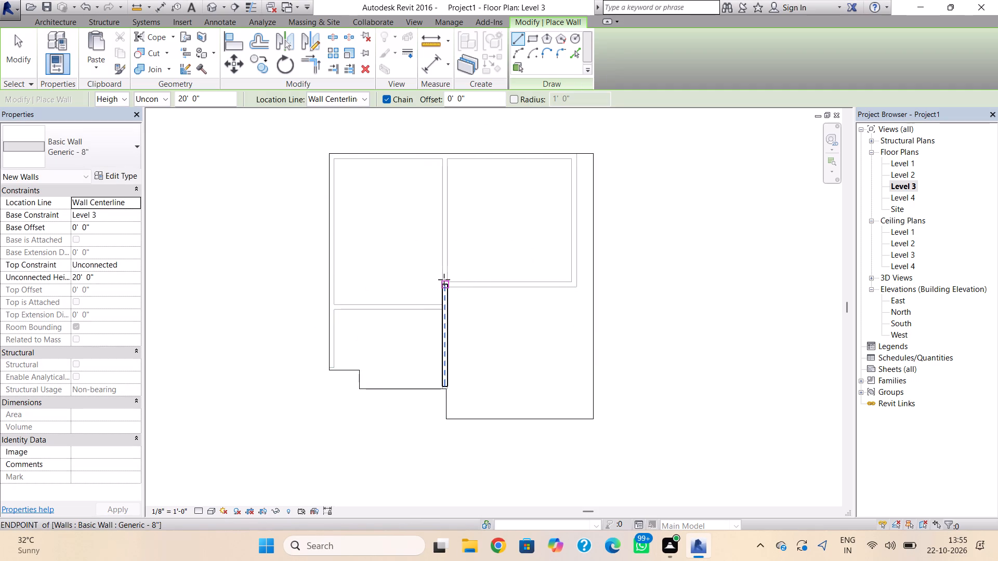
Draw Generic - 8" walls from the central wall's north end, about 15' west to the roof edge and about 11' south.
{"action": "left_click", "coordinate": [443, 285]}
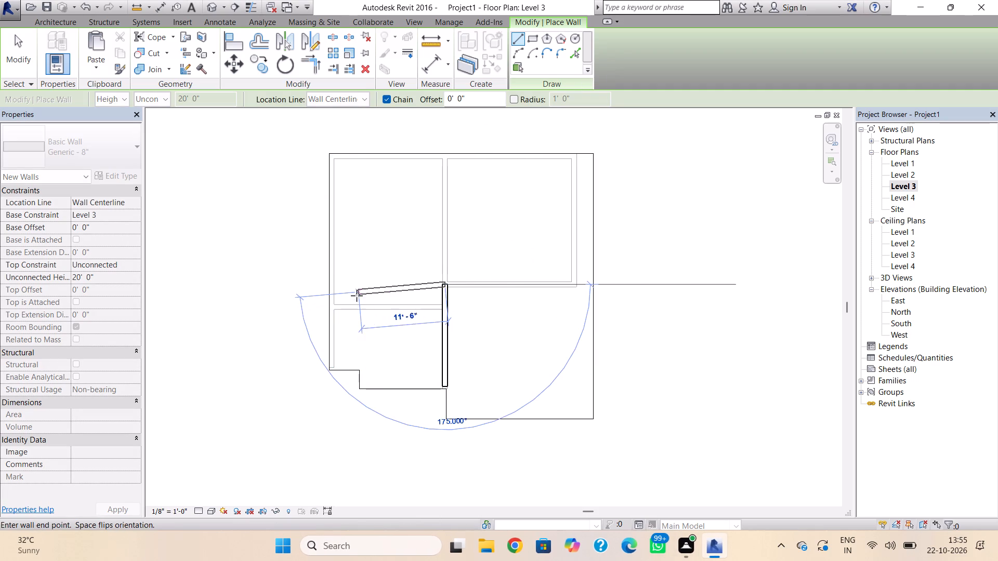
{"action": "left_click", "coordinate": [332, 285]}
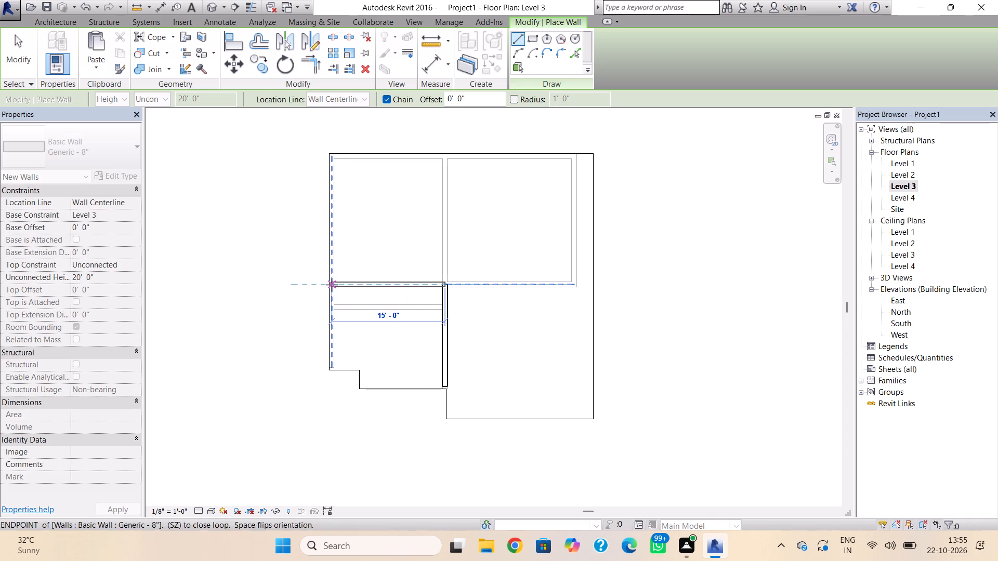
{"action": "left_click", "coordinate": [329, 369]}
{"action": "key", "text": "Escape"}
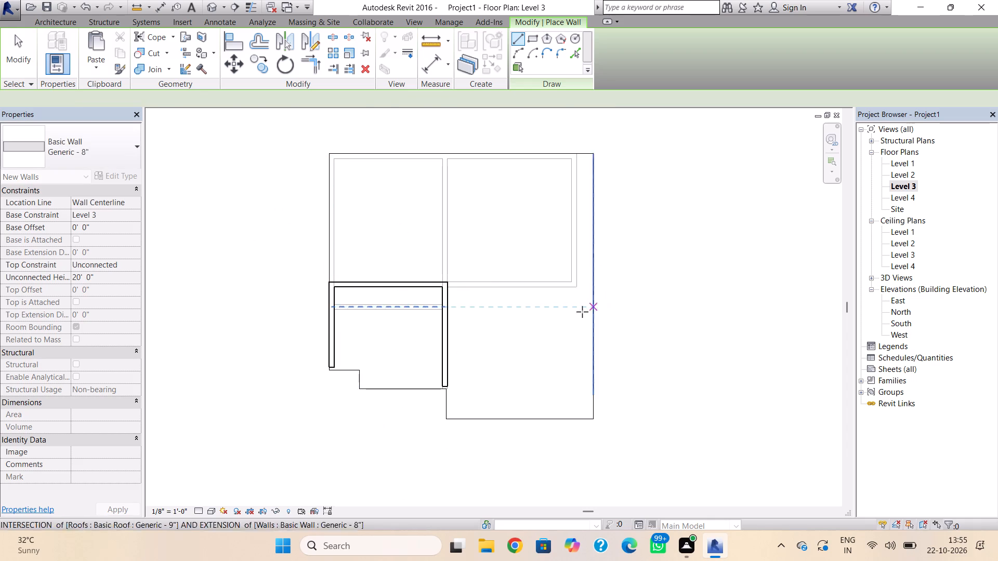
{"action": "key", "text": "Escape"}
Extend the central wall's south end to the roof edge, making the wall 13' 9 1/2" long.
{"action": "left_click", "coordinate": [450, 386]}
{"action": "scroll", "coordinate": [457, 390], "scroll_direction": "up", "scroll_amount": 5}
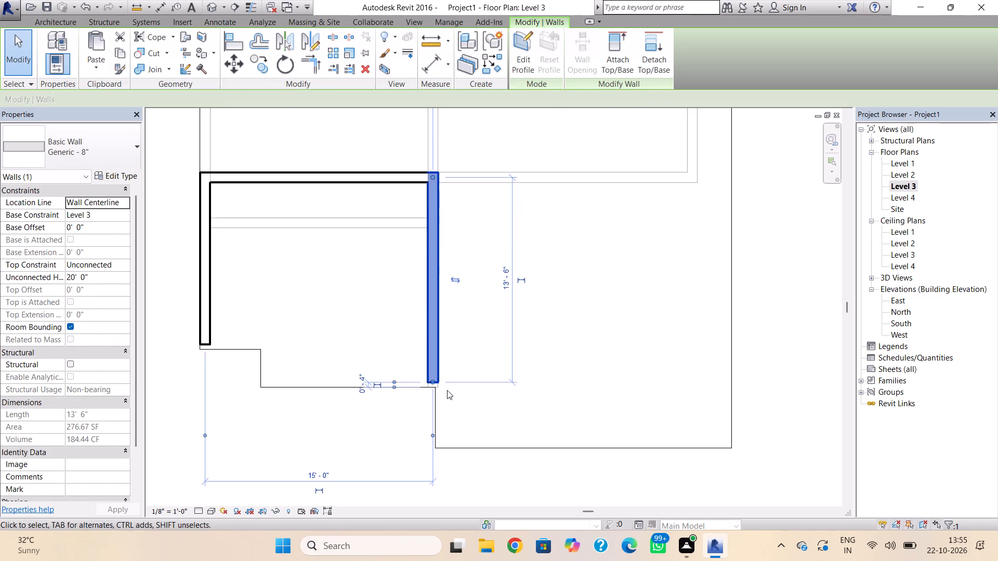
{"action": "scroll", "coordinate": [440, 391], "scroll_direction": "up", "scroll_amount": 3}
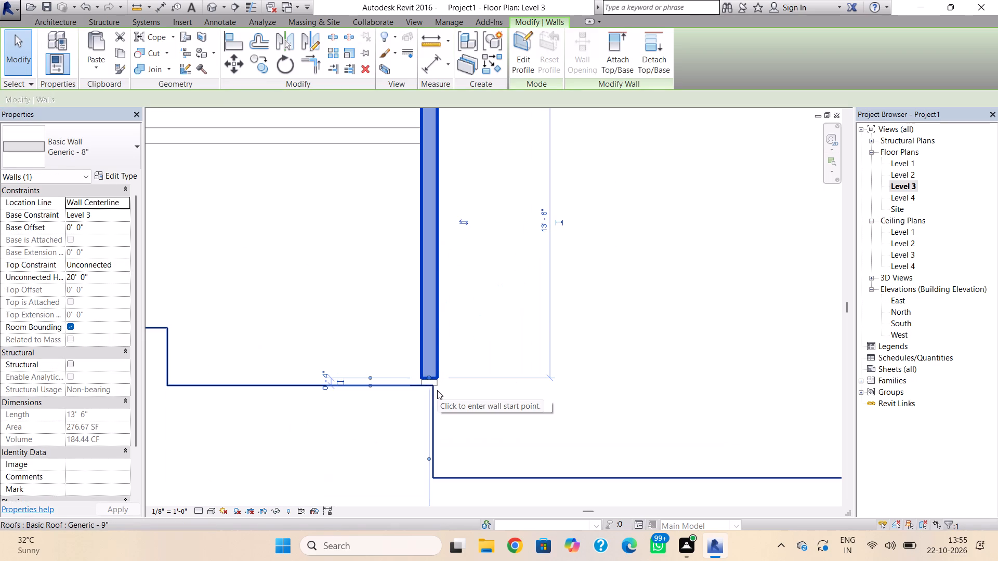
{"action": "key", "text": "Down"}
{"action": "scroll", "coordinate": [433, 386], "scroll_direction": "up", "scroll_amount": 7}
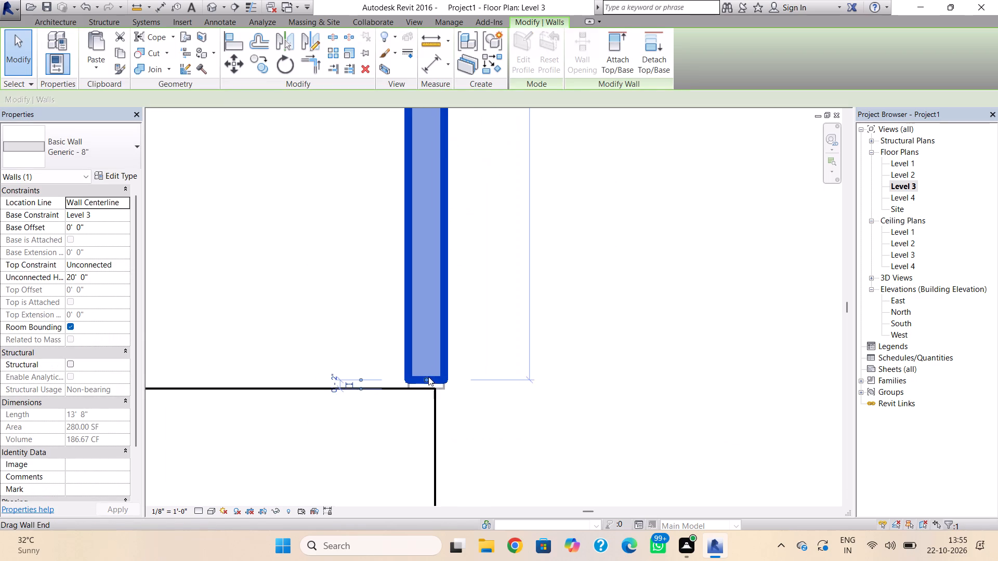
{"action": "scroll", "coordinate": [428, 377], "scroll_direction": "up", "scroll_amount": 2}
{"action": "key", "text": "Down"}
{"action": "key", "text": "Down"}
{"action": "key", "text": "Down"}
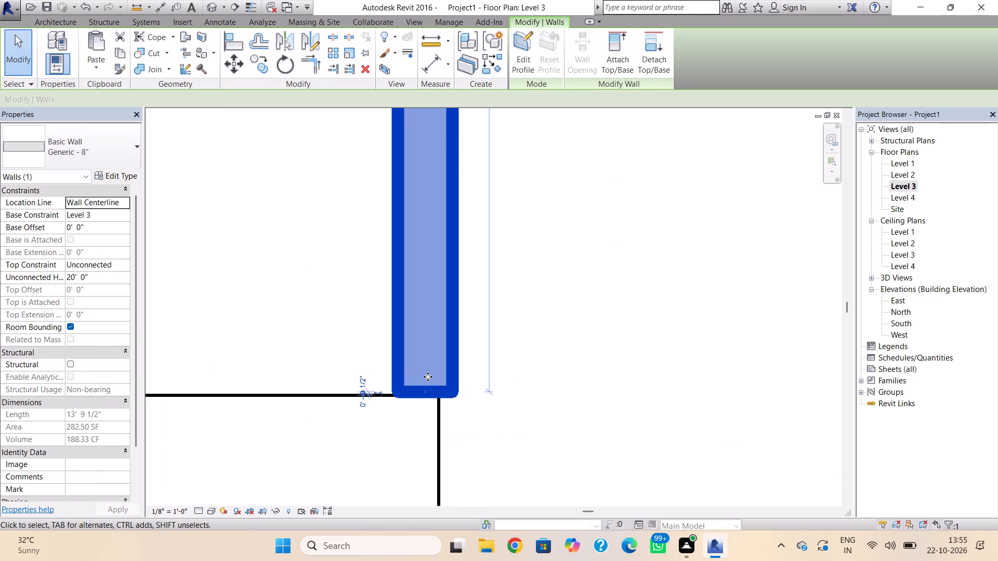
{"action": "scroll", "coordinate": [428, 376], "scroll_direction": "up", "scroll_amount": 2}
{"action": "scroll", "coordinate": [427, 379], "scroll_direction": "down", "scroll_amount": 9}
{"action": "scroll", "coordinate": [337, 369], "scroll_direction": "down", "scroll_amount": 7}
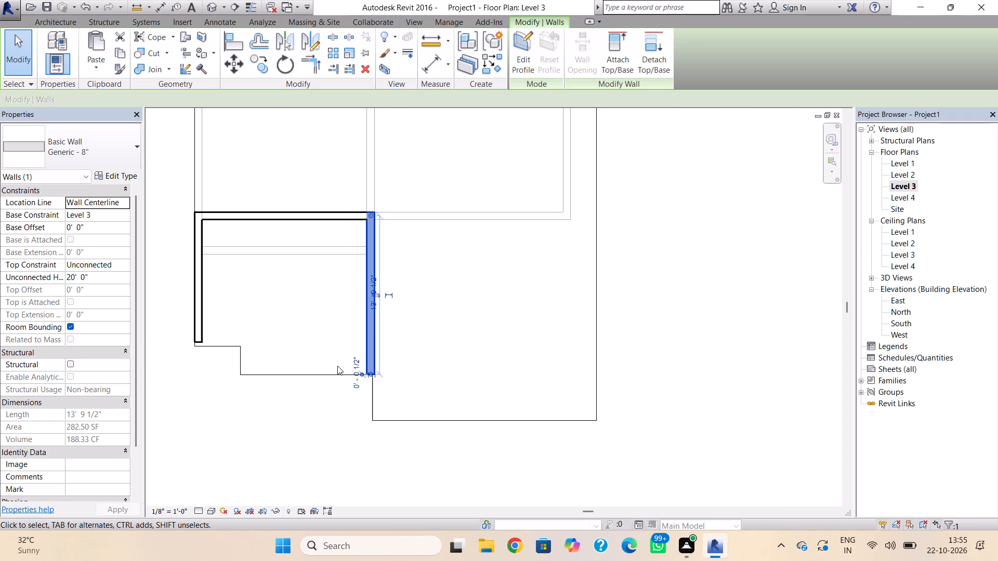
Extend the west wall's south end to the stepped roof edge, making the wall 11' 3 1/2" long.
{"action": "middle_click_drag", "start_coordinate": [338, 366], "coordinate": [518, 337]}
{"action": "scroll", "coordinate": [378, 308], "scroll_direction": "up", "scroll_amount": 2}
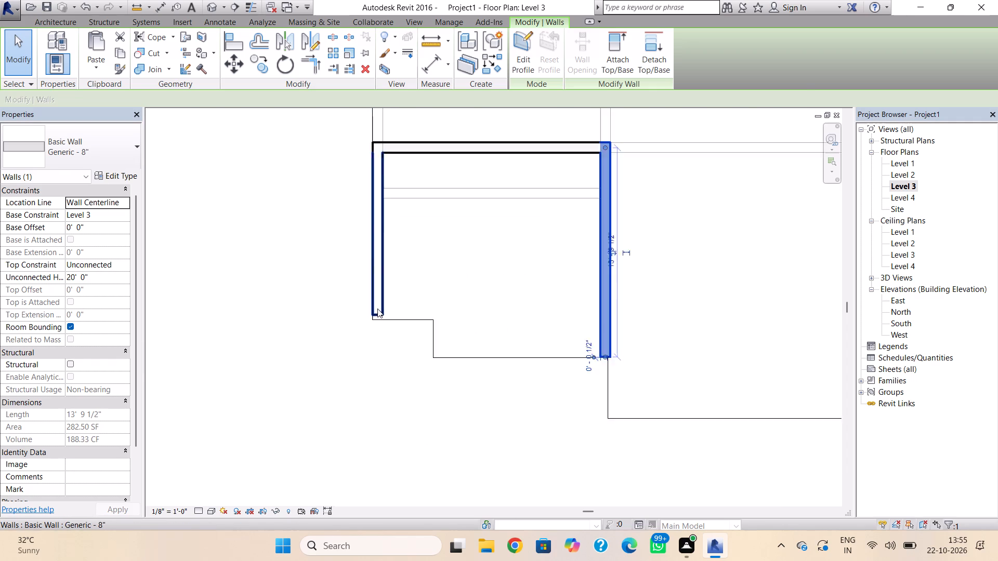
{"action": "scroll", "coordinate": [377, 309], "scroll_direction": "up", "scroll_amount": 5}
{"action": "left_click", "coordinate": [375, 318]}
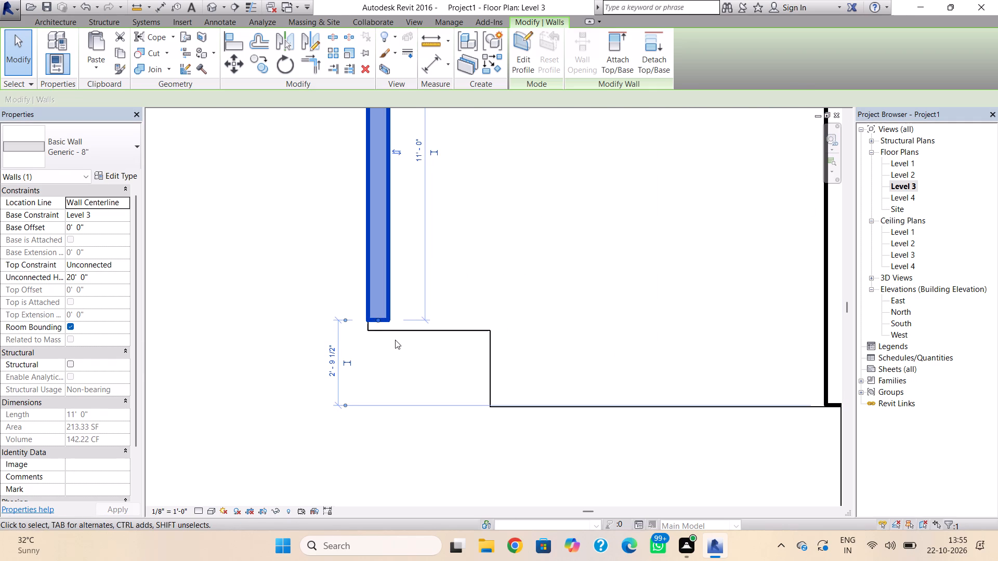
{"action": "key", "text": "Down"}
{"action": "key", "text": "Down"}
{"action": "key", "text": "Down"}
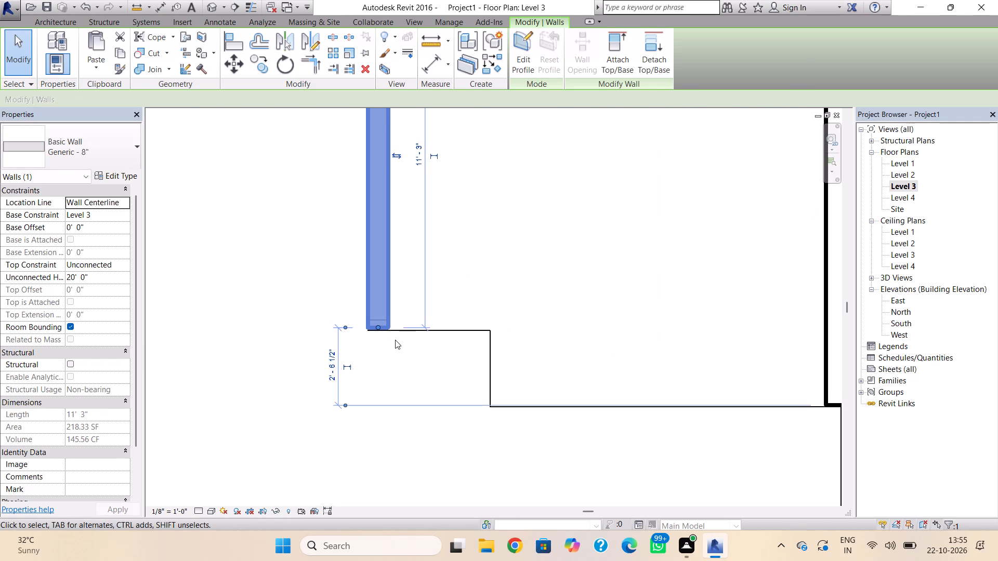
{"action": "scroll", "coordinate": [390, 339], "scroll_direction": "up", "scroll_amount": 7}
{"action": "key", "text": "Down"}
{"action": "scroll", "coordinate": [394, 329], "scroll_direction": "down", "scroll_amount": 5}
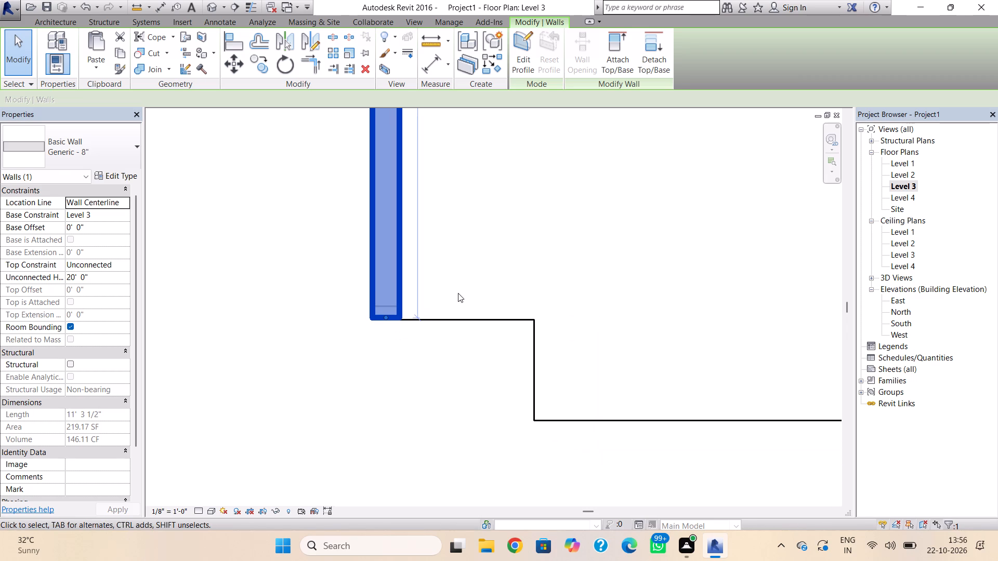
{"action": "left_click", "coordinate": [280, 317]}
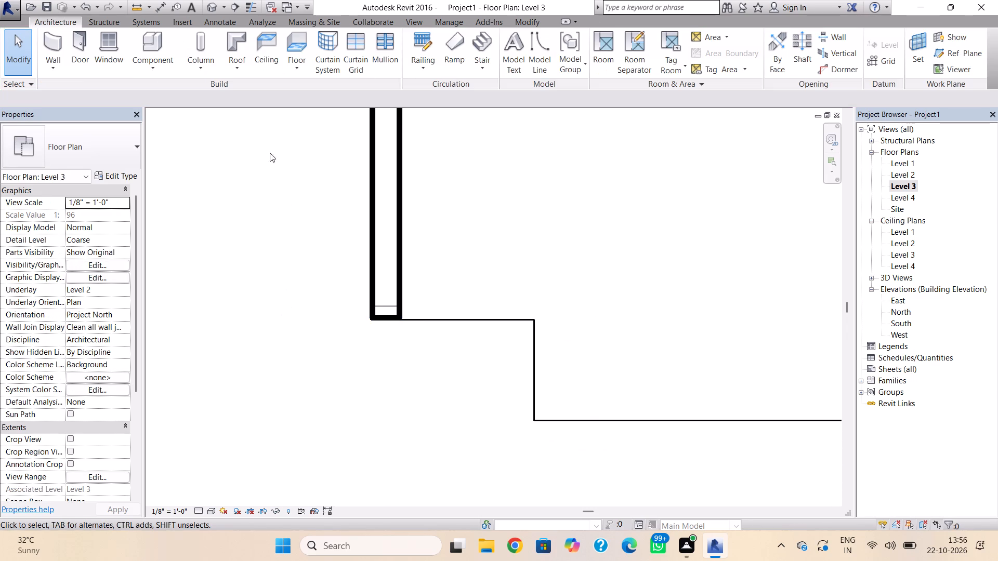
In the 3D view, set the central Level 3 wall's unconnected height to 12' 0".
{"action": "left_click", "coordinate": [209, 11]}
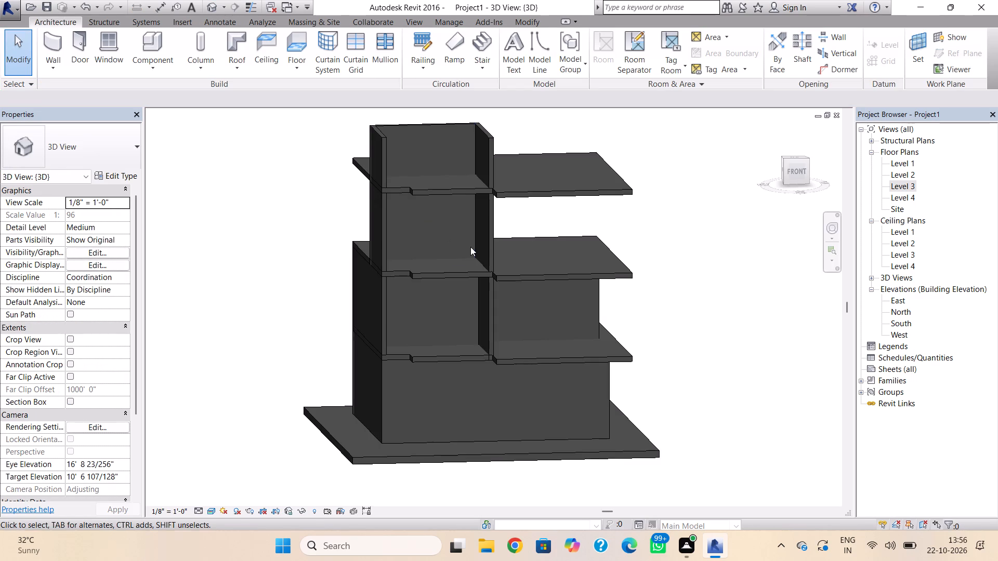
{"action": "left_click", "coordinate": [489, 147]}
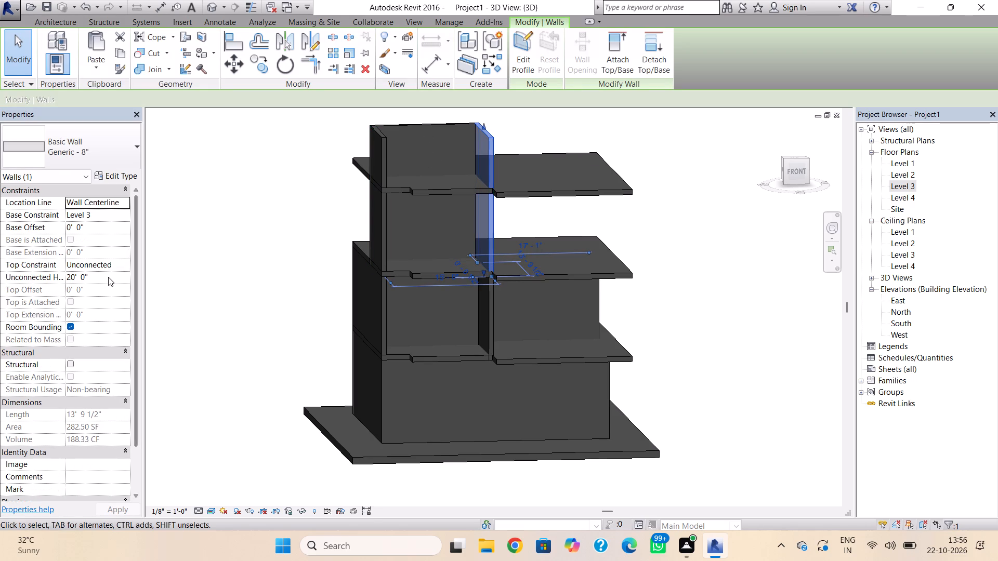
{"action": "left_click", "coordinate": [108, 277]}
{"action": "left_click_drag", "start_coordinate": [108, 277], "coordinate": [76, 280]}
{"action": "left_click_drag", "start_coordinate": [76, 280], "coordinate": [61, 280]}
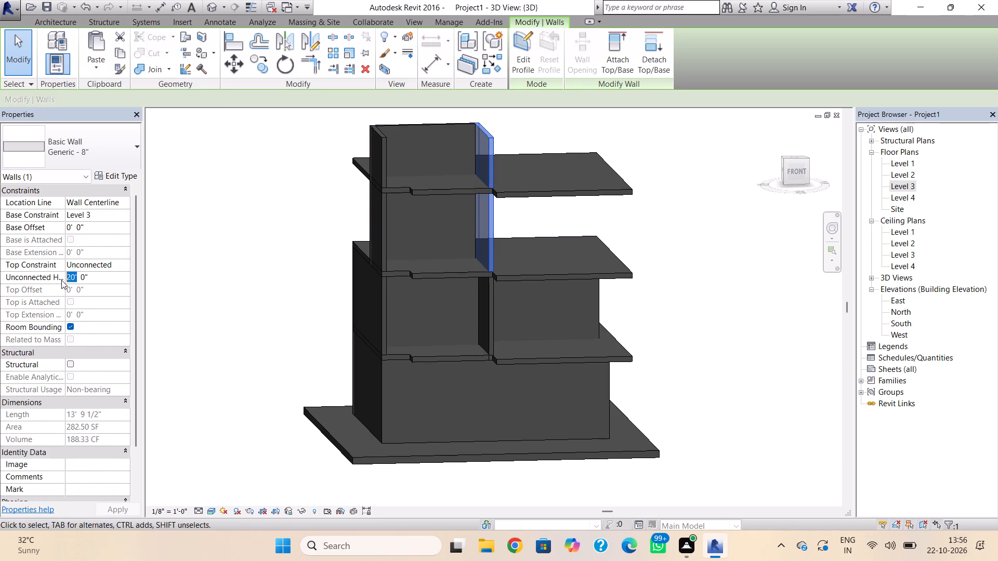
{"action": "type", "text": "12"}
{"action": "key", "text": "apostrophe"}
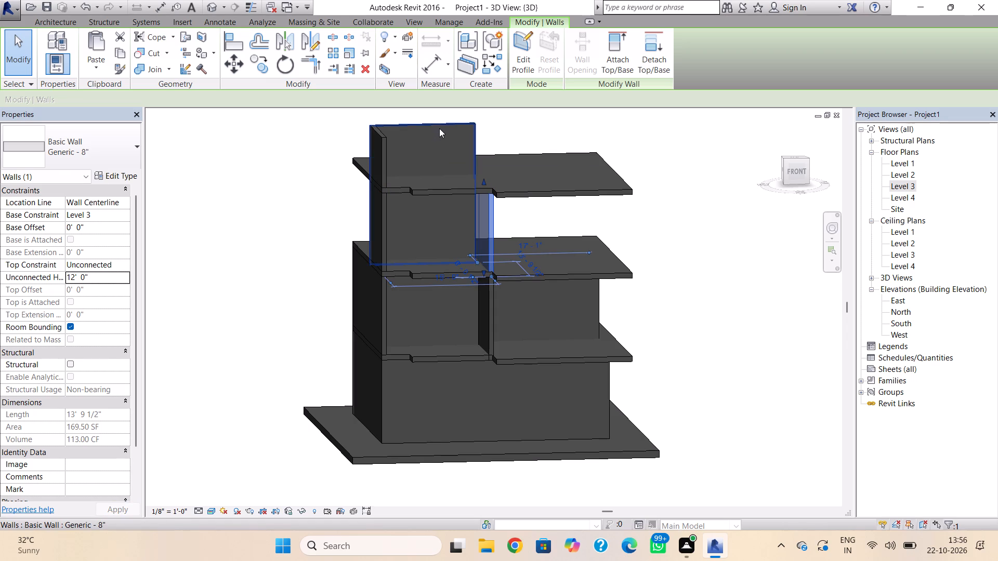
Set the unconnected height of the Level 3 room's north wall to 12' 0".
{"action": "left_click", "coordinate": [440, 125]}
{"action": "left_click", "coordinate": [125, 277]}
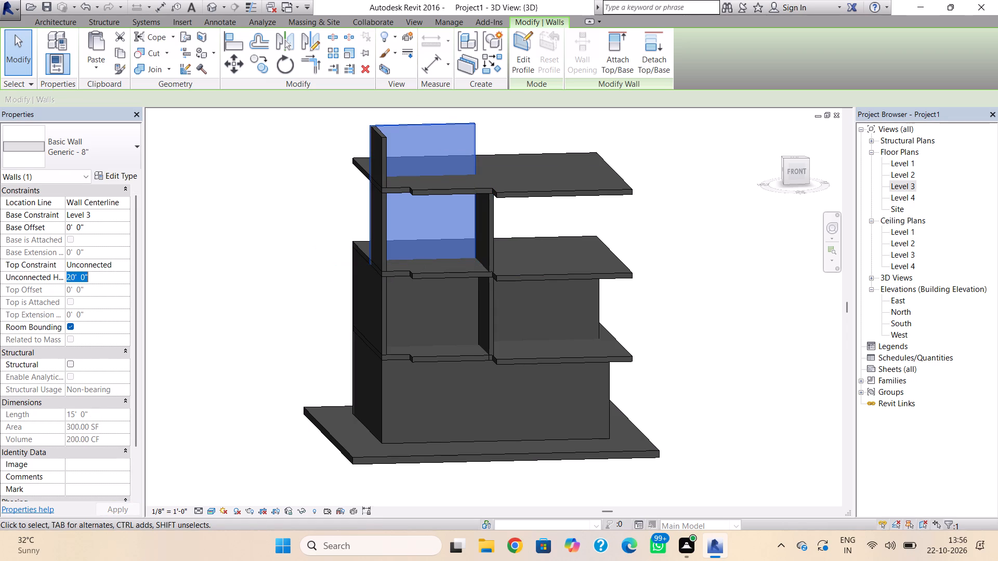
{"action": "left_click_drag", "start_coordinate": [125, 277], "coordinate": [62, 277]}
{"action": "type", "text": "12'"}
{"action": "key", "text": "Return"}
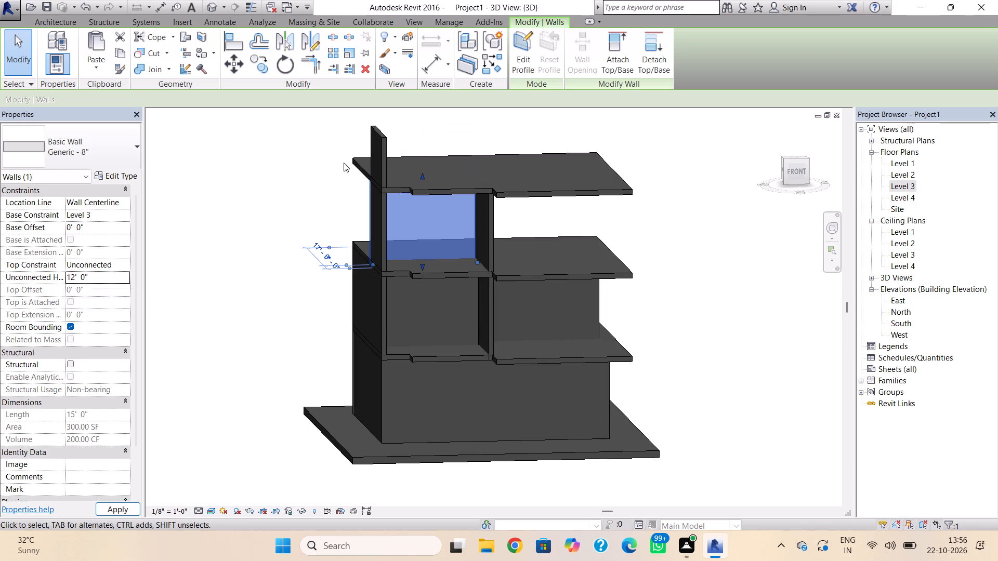
Set the unconnected height of the Level 3 room's west wall to 12' 0".
{"action": "left_click", "coordinate": [385, 139]}
{"action": "left_click", "coordinate": [105, 276]}
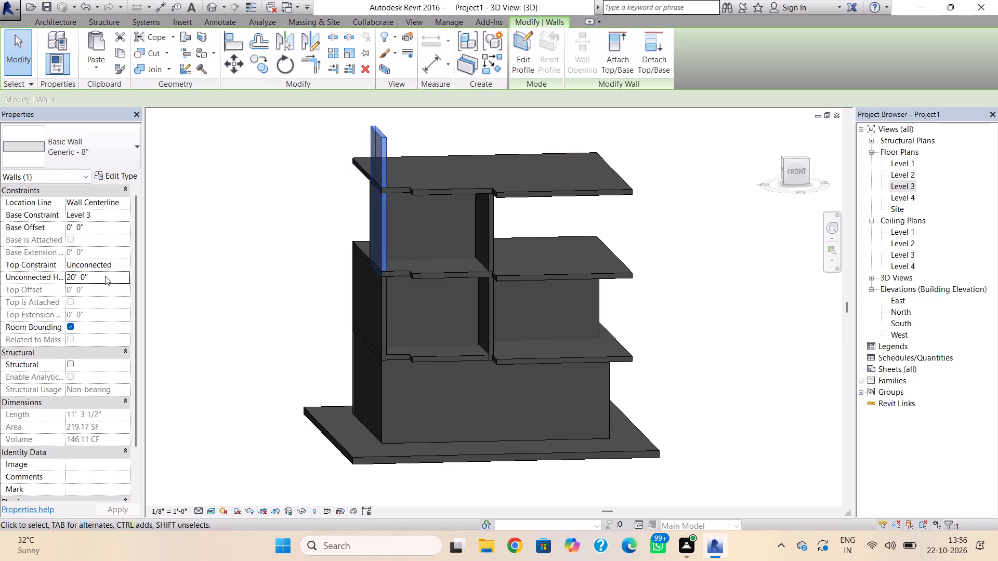
{"action": "left_click_drag", "start_coordinate": [98, 277], "coordinate": [52, 283]}
{"action": "type", "text": "12'"}
{"action": "key", "text": "Return"}
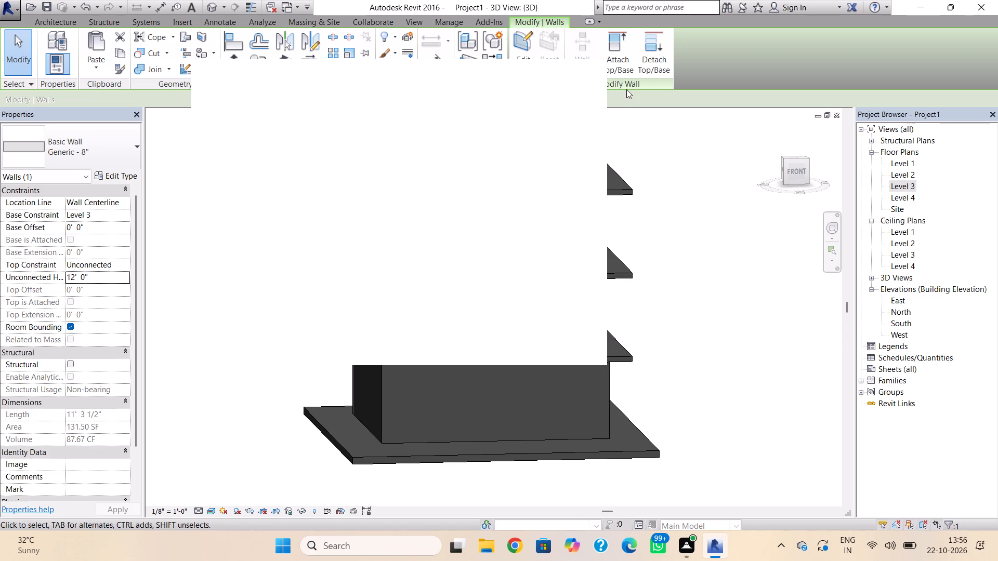
Examine the building's stacked roofs and walls in 3D from the front and from a higher angle.
{"action": "scroll", "coordinate": [675, 192], "scroll_direction": "down", "scroll_amount": 2}
{"action": "middle_click_drag", "start_coordinate": [675, 196], "coordinate": [683, 198]}
{"action": "scroll", "coordinate": [680, 197], "scroll_direction": "up", "scroll_amount": 1}
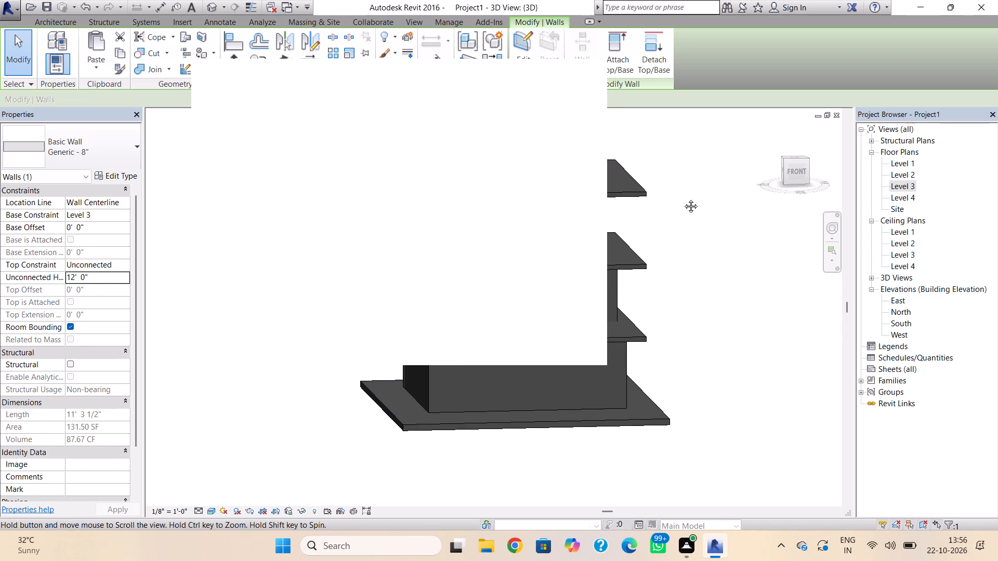
{"action": "middle_click_drag", "start_coordinate": [683, 198], "coordinate": [674, 259]}
{"action": "left_click", "coordinate": [628, 260]}
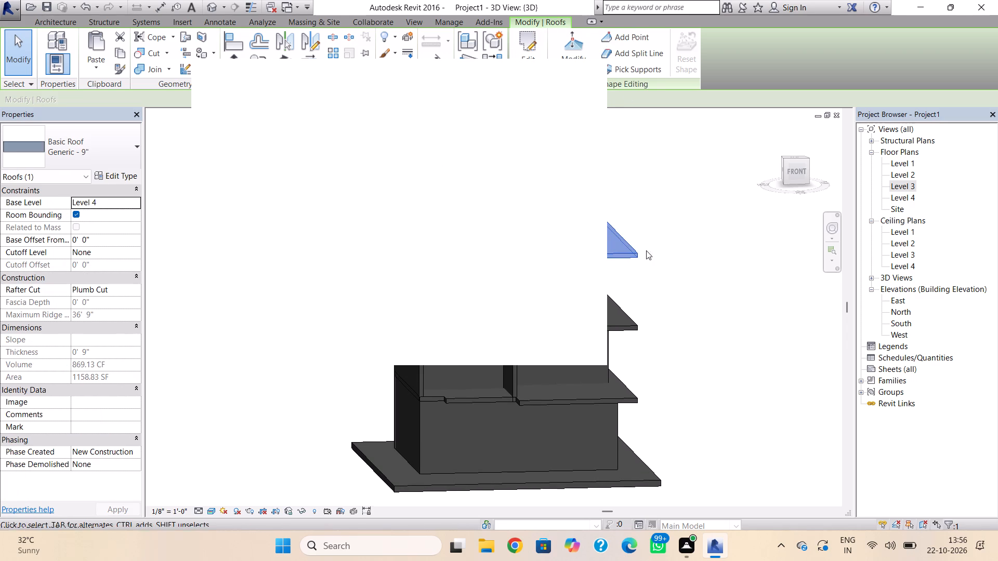
{"action": "left_click", "coordinate": [700, 189]}
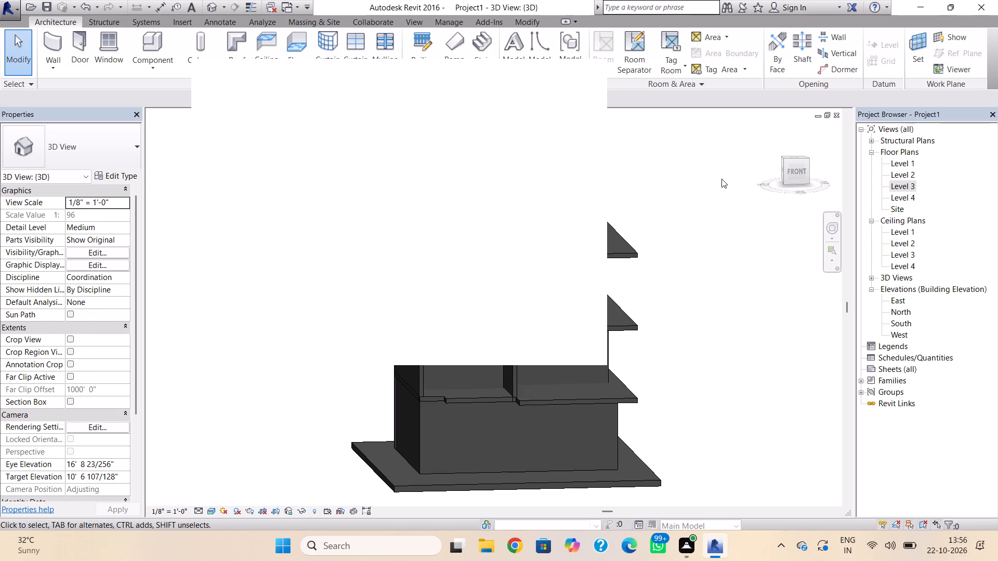
{"action": "left_click_drag", "start_coordinate": [793, 167], "coordinate": [807, 170]}
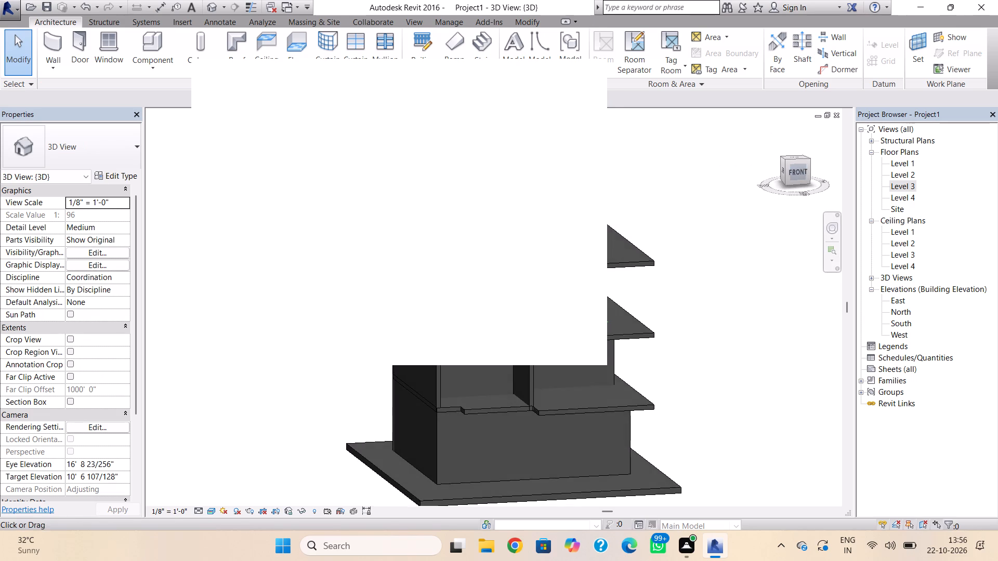
{"action": "left_click_drag", "start_coordinate": [807, 170], "coordinate": [797, 180]}
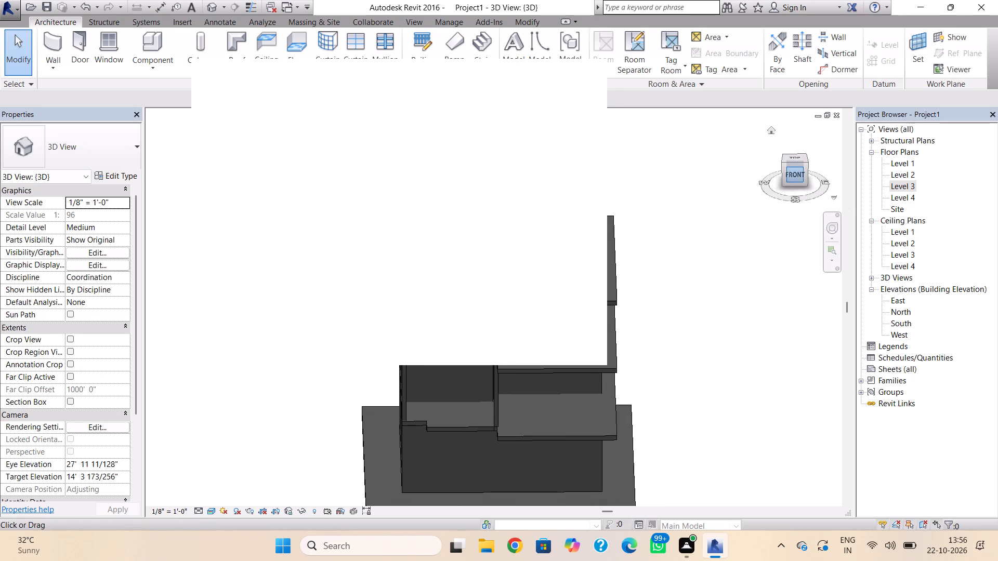
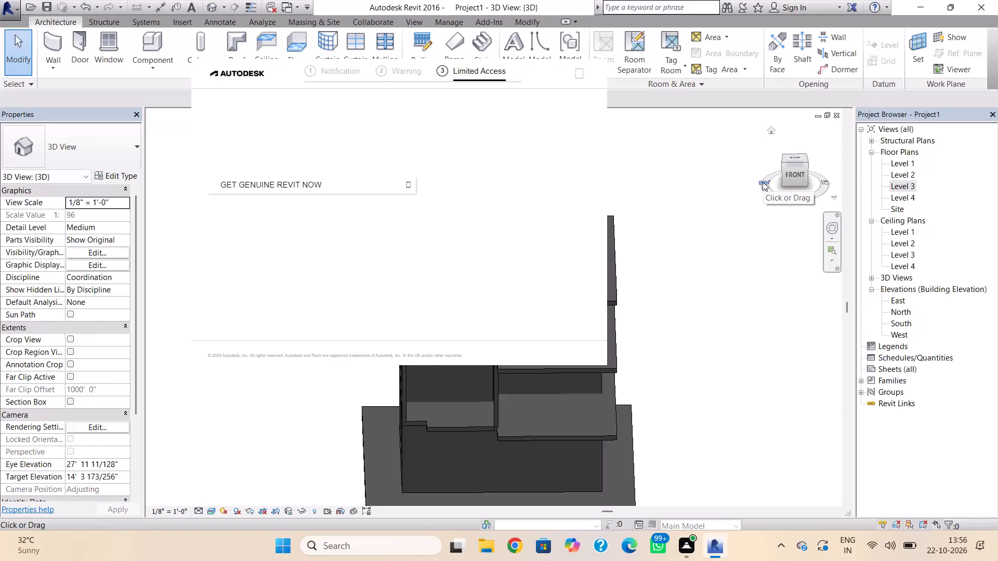
Dismiss the Limited Access notice covering the 3D view.
{"action": "left_click", "coordinate": [576, 73]}
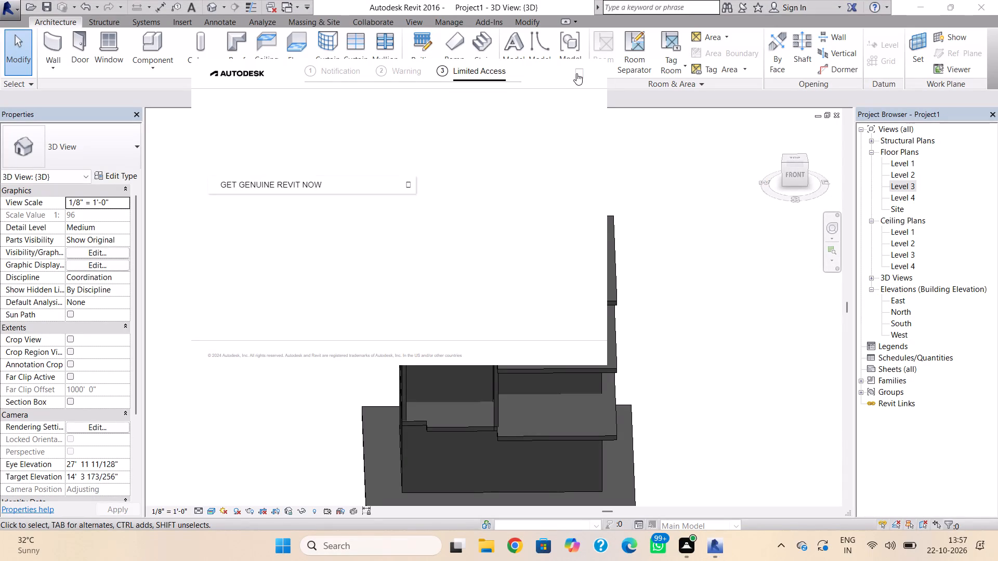
Examine the building's stacked roofs and walls in 3D, ending with a straight-on front view.
{"action": "scroll", "coordinate": [463, 244], "scroll_direction": "down", "scroll_amount": 2}
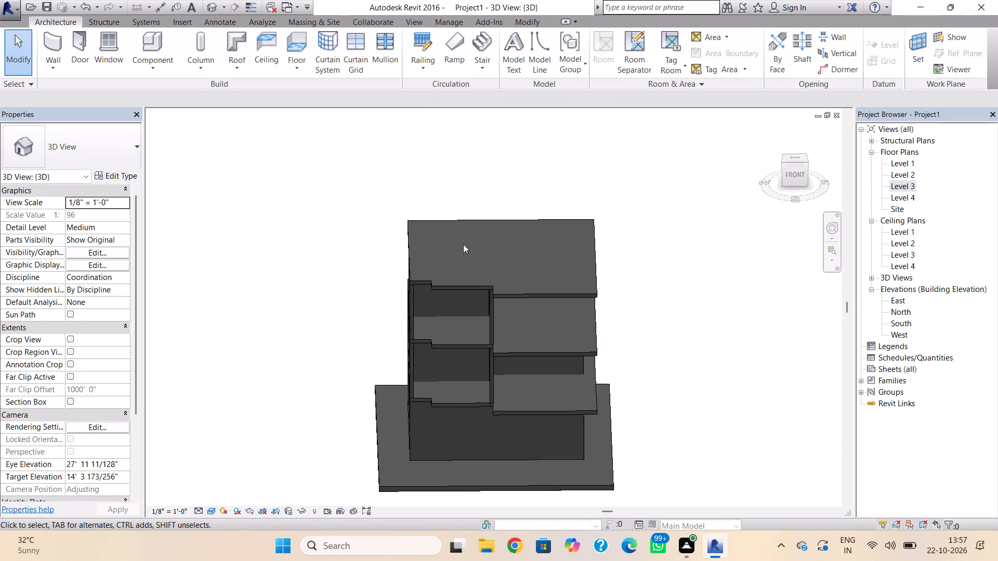
{"action": "middle_click_drag", "start_coordinate": [463, 244], "coordinate": [468, 232]}
{"action": "scroll", "coordinate": [459, 299], "scroll_direction": "up", "scroll_amount": 1}
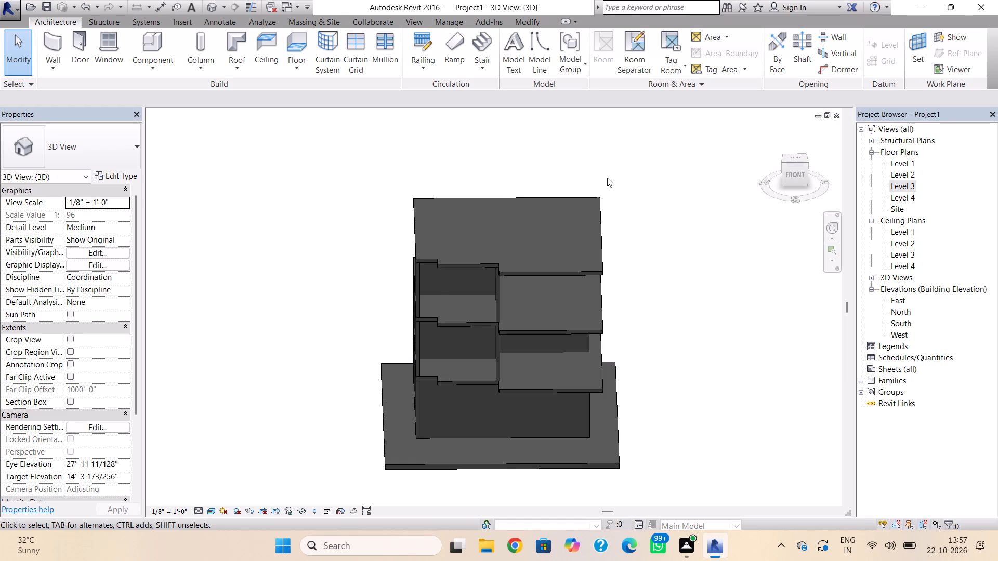
{"action": "scroll", "coordinate": [598, 196], "scroll_direction": "down", "scroll_amount": 1}
{"action": "scroll", "coordinate": [565, 236], "scroll_direction": "up", "scroll_amount": 1}
{"action": "middle_click_drag", "start_coordinate": [547, 254], "coordinate": [556, 232]}
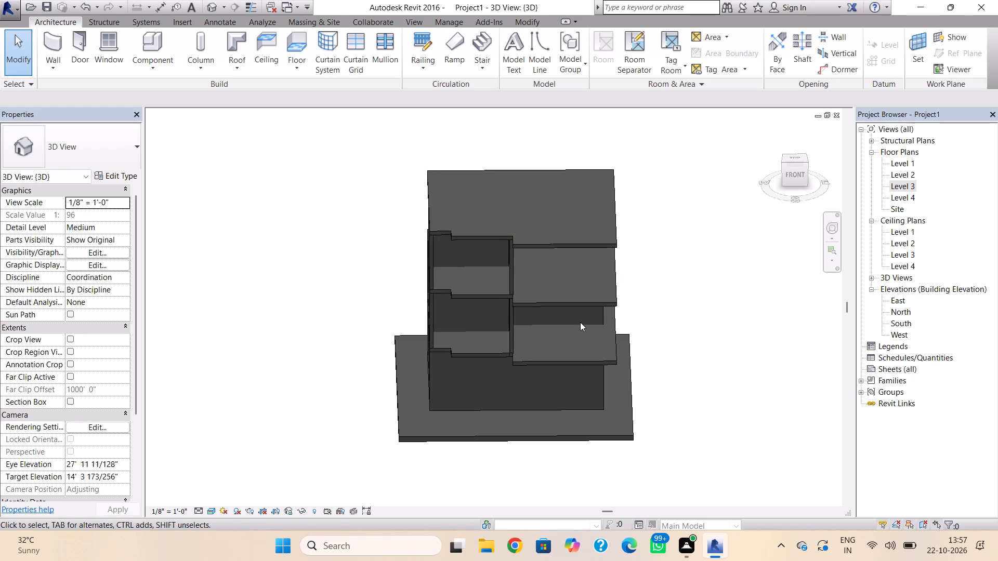
{"action": "left_click_drag", "start_coordinate": [795, 169], "coordinate": [798, 166]}
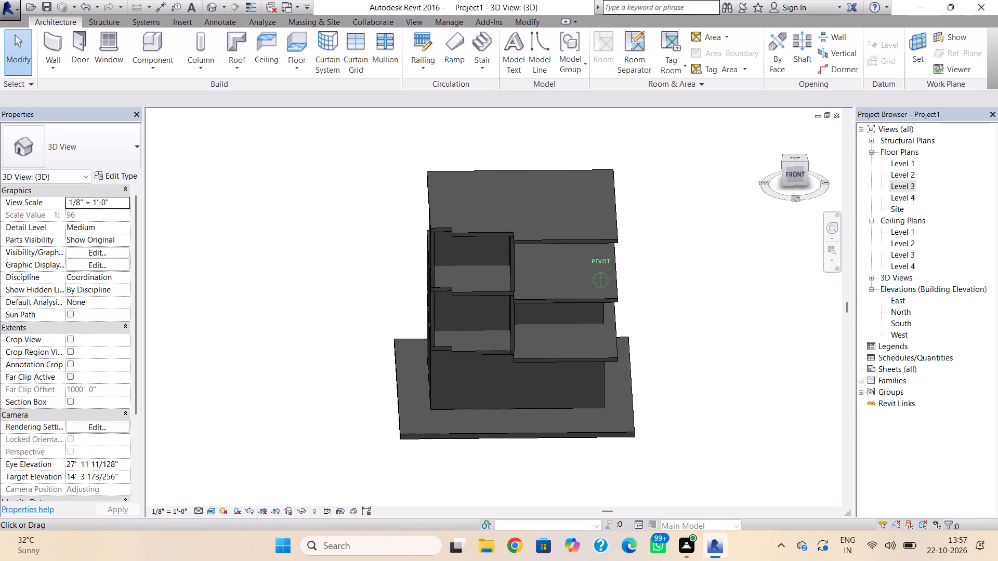
{"action": "left_click_drag", "start_coordinate": [798, 166], "coordinate": [803, 159]}
{"action": "left_click", "coordinate": [796, 167]}
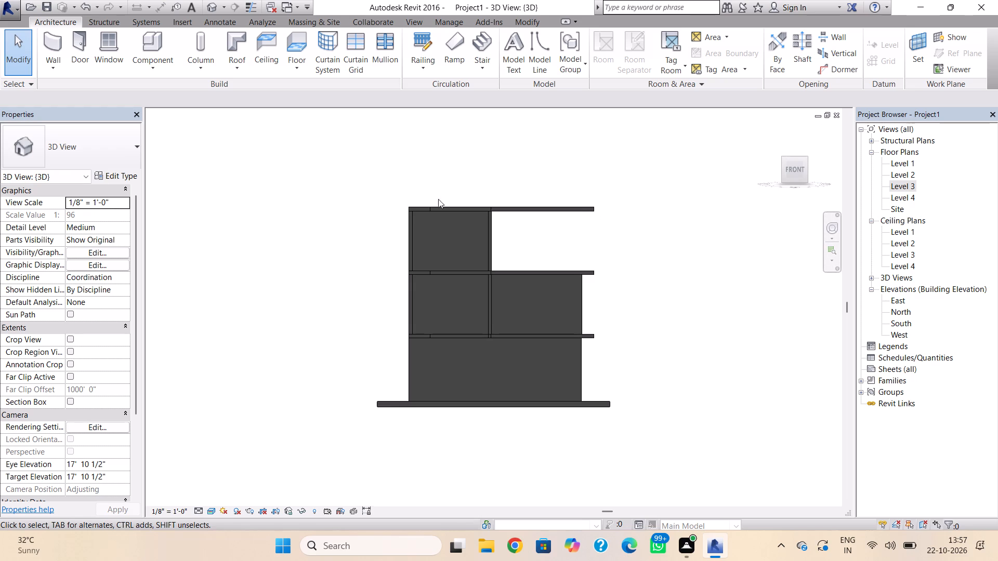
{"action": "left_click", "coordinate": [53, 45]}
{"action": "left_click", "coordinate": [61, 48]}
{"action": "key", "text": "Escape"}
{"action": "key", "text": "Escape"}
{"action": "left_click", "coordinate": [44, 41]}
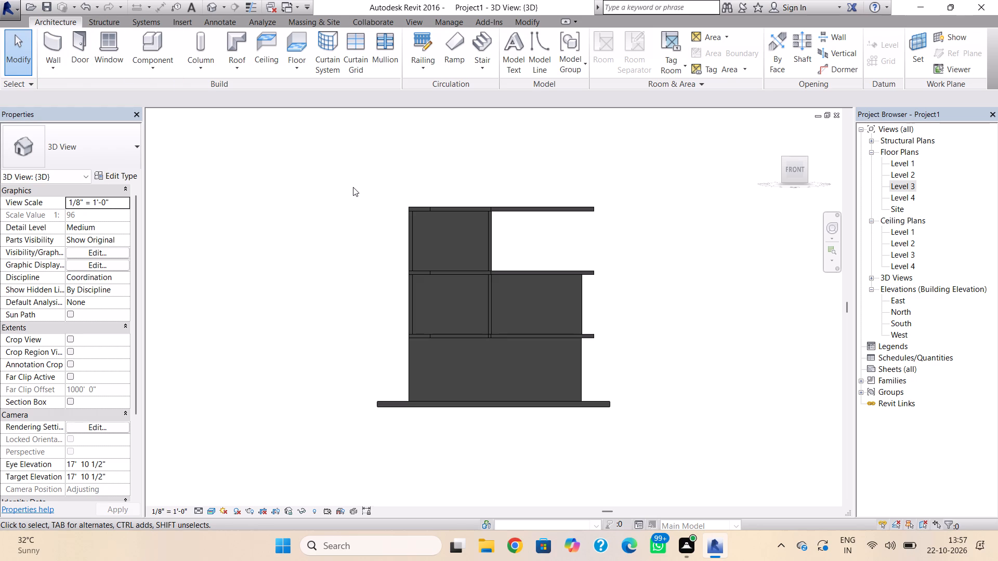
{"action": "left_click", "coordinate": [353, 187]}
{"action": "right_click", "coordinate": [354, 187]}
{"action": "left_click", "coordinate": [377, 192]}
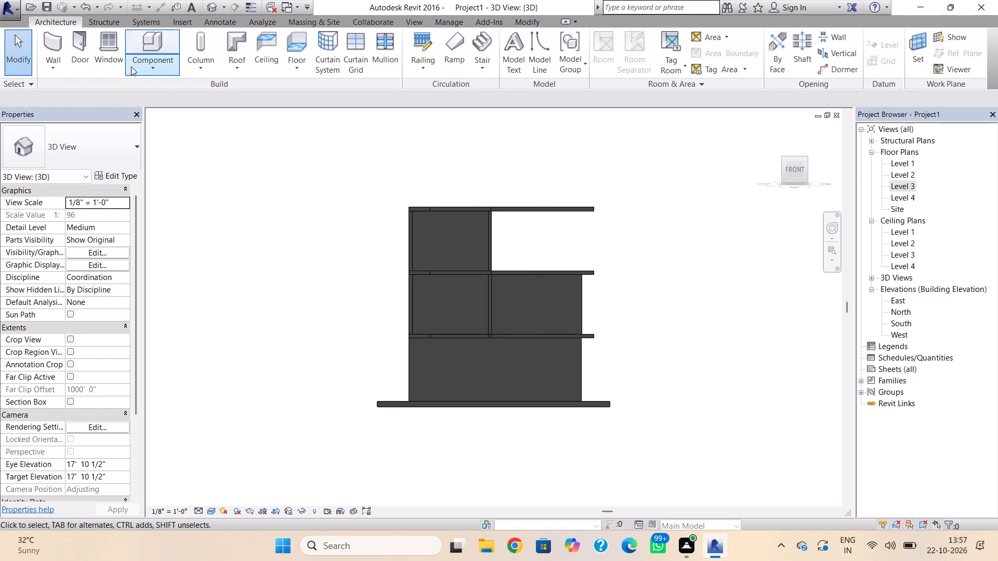
Start the Wall tool in the front-facing 3D view to add walls to the building.
{"action": "left_click", "coordinate": [62, 43]}
{"action": "left_click", "coordinate": [93, 58]}
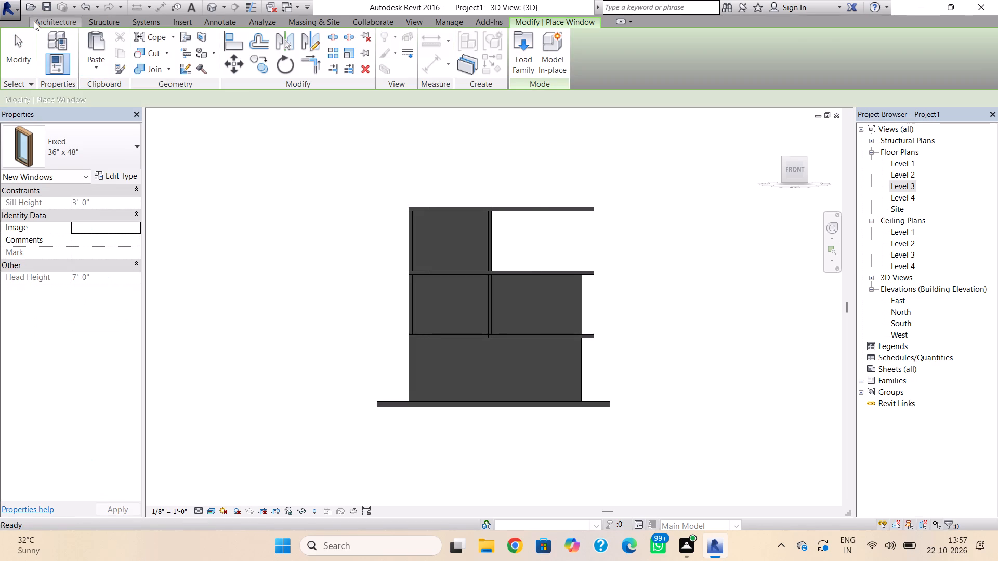
{"action": "left_click", "coordinate": [36, 18]}
{"action": "left_click", "coordinate": [42, 40]}
{"action": "left_click", "coordinate": [56, 62]}
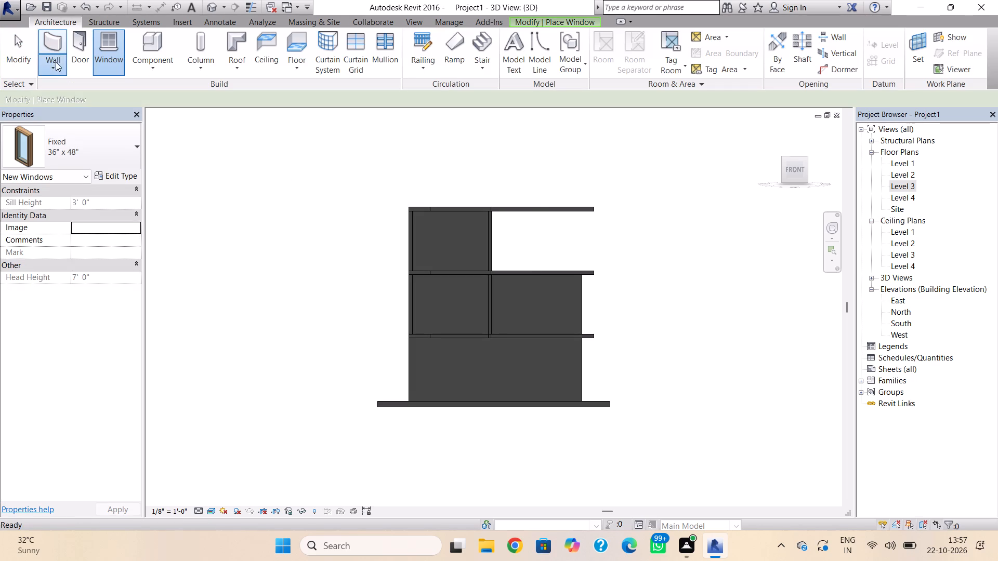
{"action": "left_click", "coordinate": [58, 47]}
{"action": "left_click_drag", "start_coordinate": [52, 28], "coordinate": [55, 33]}
{"action": "left_click", "coordinate": [55, 33]}
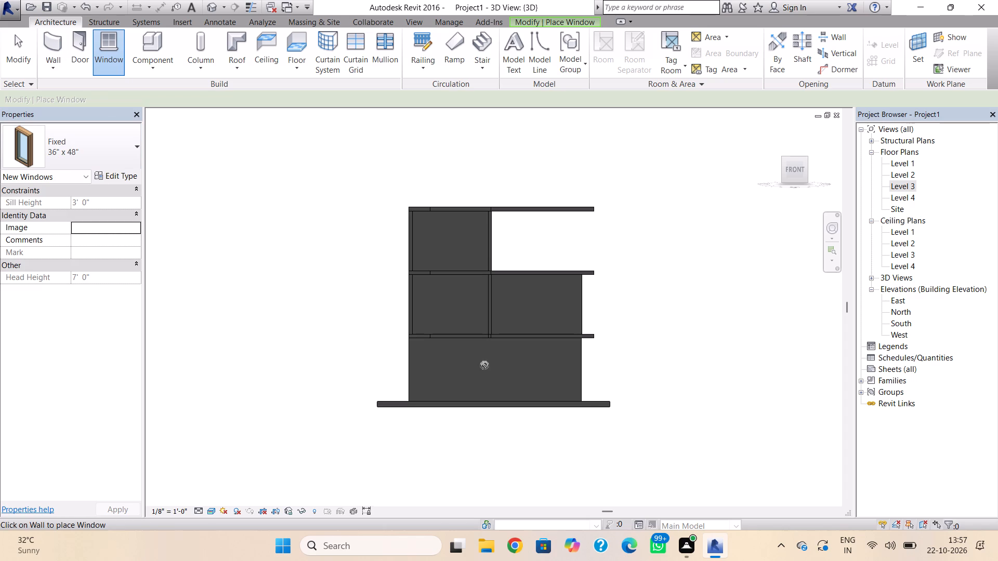
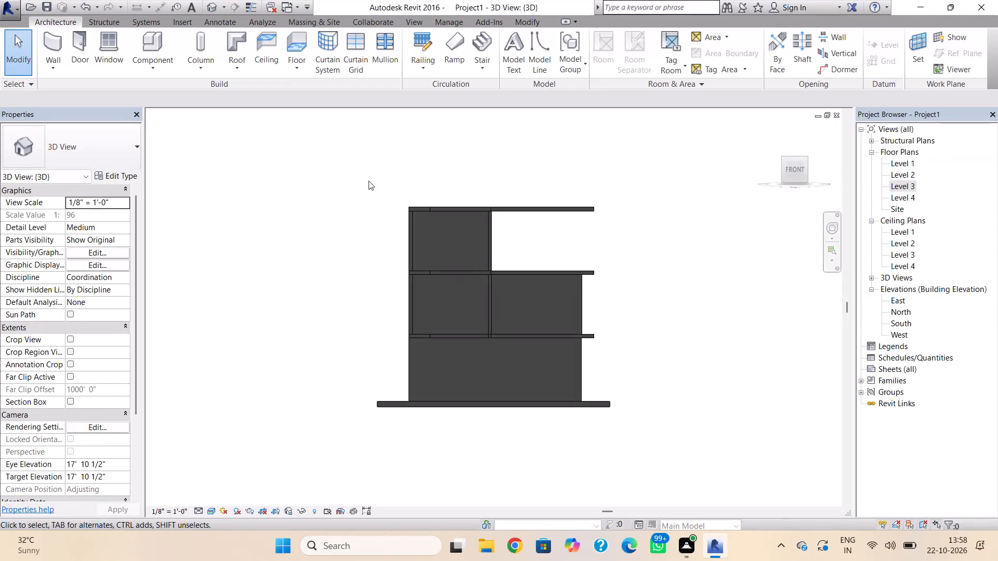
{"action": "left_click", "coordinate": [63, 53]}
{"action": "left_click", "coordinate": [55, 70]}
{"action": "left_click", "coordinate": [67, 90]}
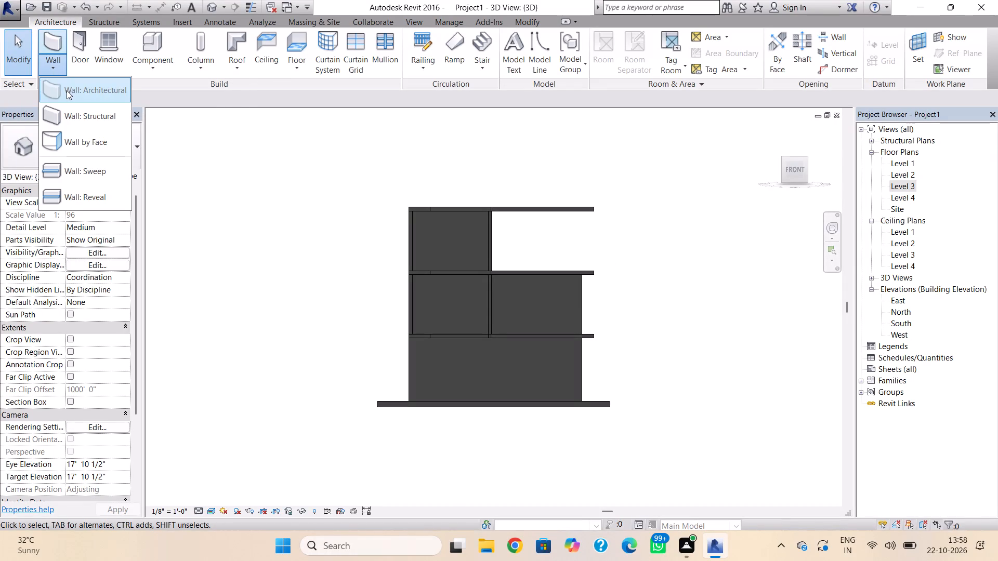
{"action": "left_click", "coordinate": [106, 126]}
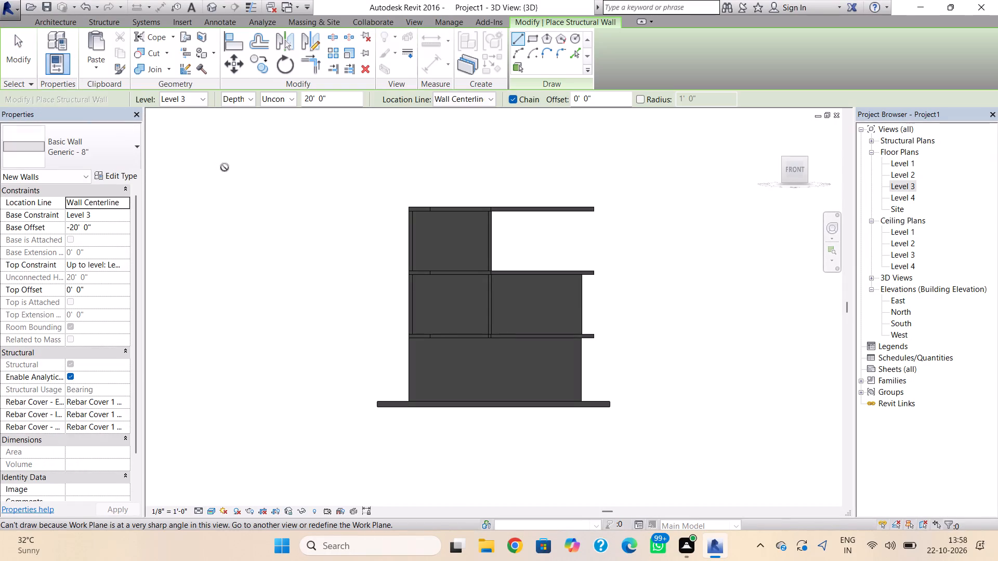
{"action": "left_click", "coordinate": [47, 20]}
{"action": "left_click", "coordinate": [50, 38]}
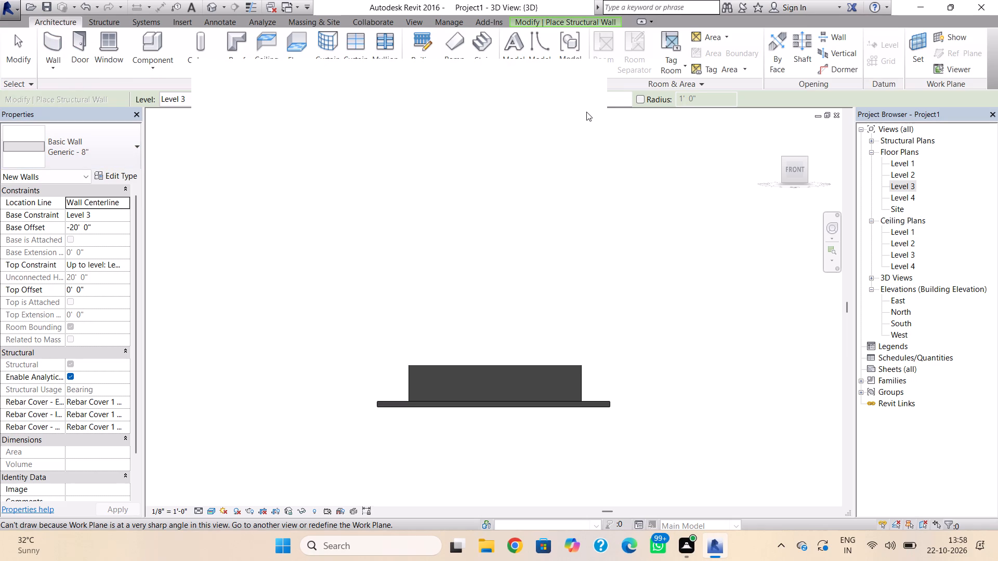
Close the blank notification card covering the 3D view.
{"action": "left_click", "coordinate": [598, 24]}
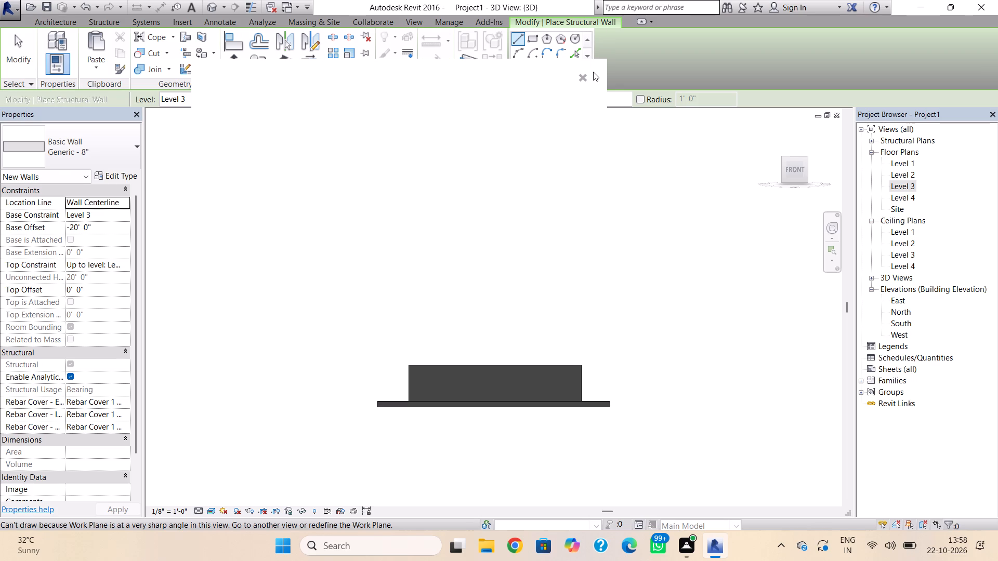
{"action": "left_click", "coordinate": [577, 76]}
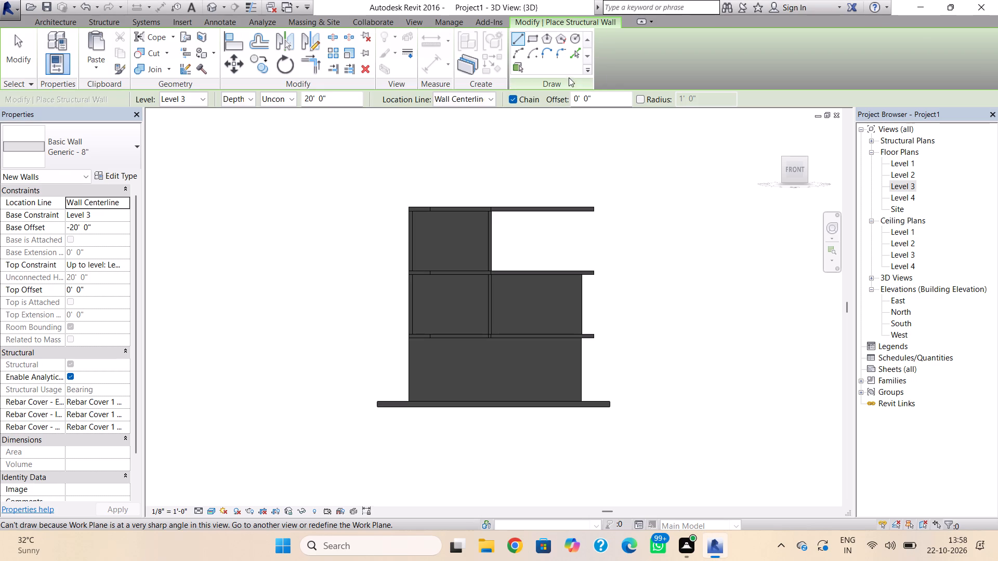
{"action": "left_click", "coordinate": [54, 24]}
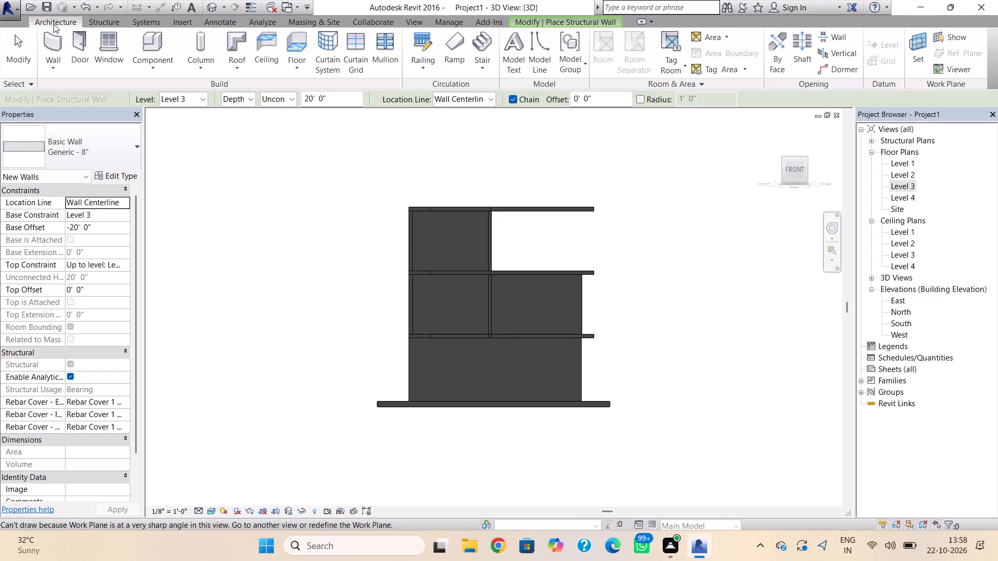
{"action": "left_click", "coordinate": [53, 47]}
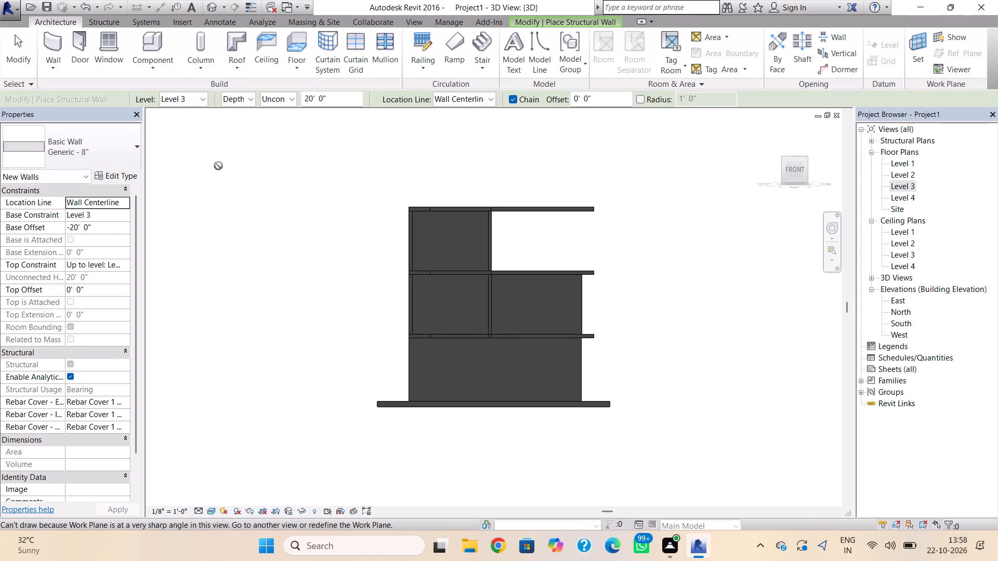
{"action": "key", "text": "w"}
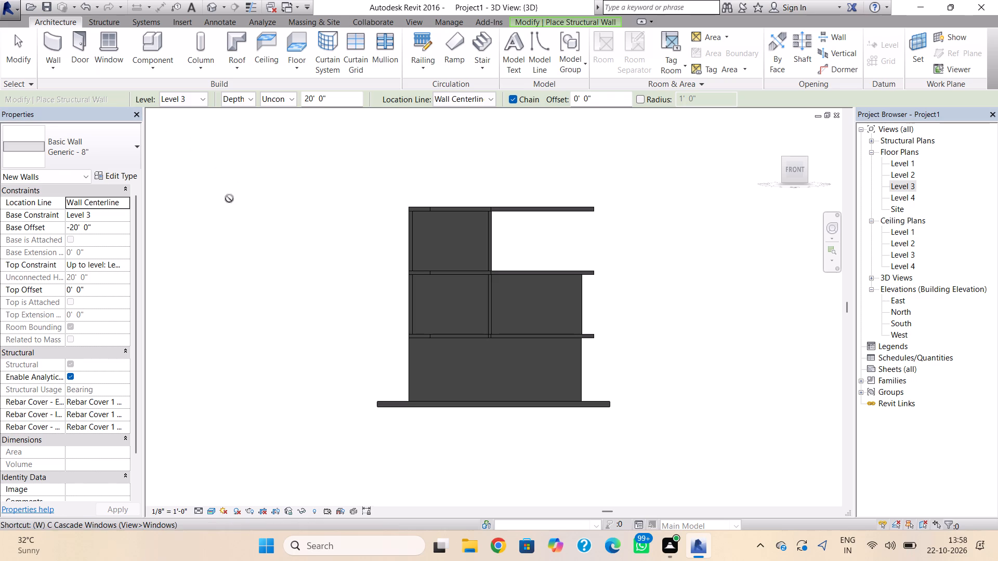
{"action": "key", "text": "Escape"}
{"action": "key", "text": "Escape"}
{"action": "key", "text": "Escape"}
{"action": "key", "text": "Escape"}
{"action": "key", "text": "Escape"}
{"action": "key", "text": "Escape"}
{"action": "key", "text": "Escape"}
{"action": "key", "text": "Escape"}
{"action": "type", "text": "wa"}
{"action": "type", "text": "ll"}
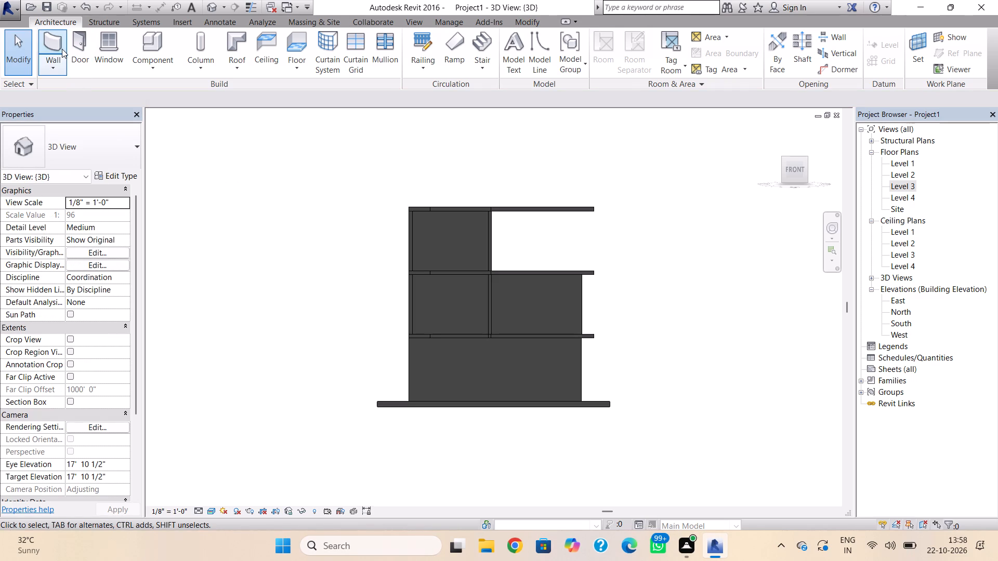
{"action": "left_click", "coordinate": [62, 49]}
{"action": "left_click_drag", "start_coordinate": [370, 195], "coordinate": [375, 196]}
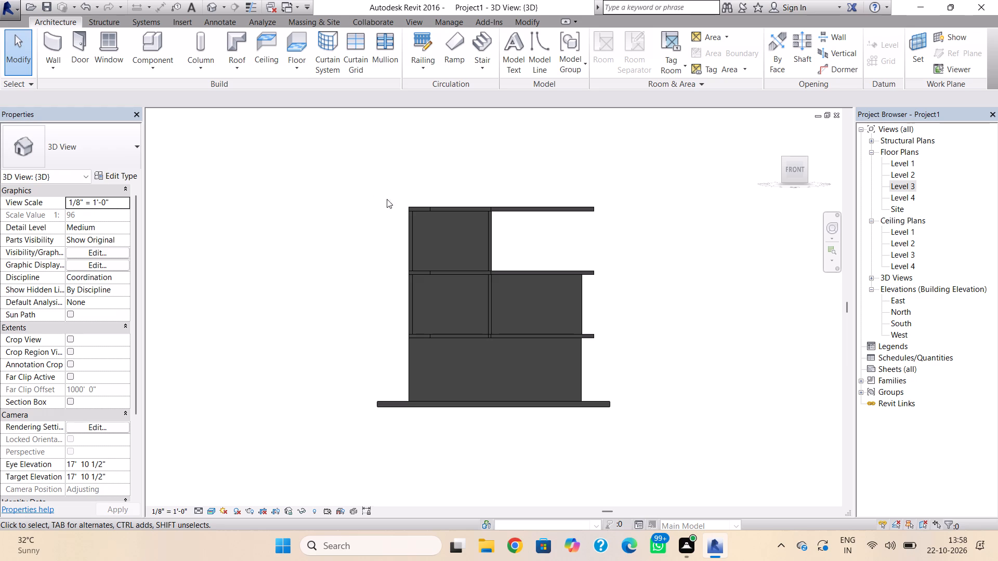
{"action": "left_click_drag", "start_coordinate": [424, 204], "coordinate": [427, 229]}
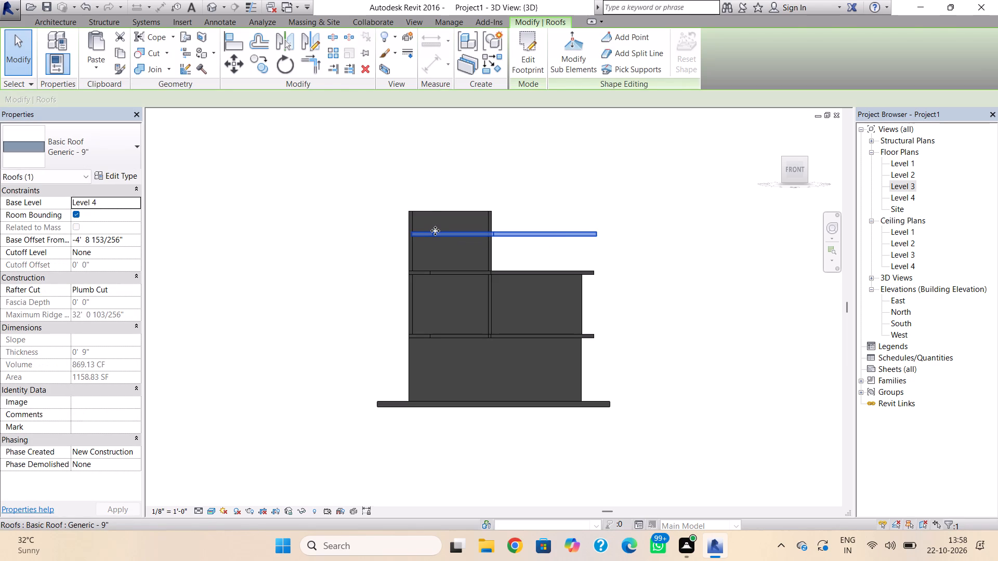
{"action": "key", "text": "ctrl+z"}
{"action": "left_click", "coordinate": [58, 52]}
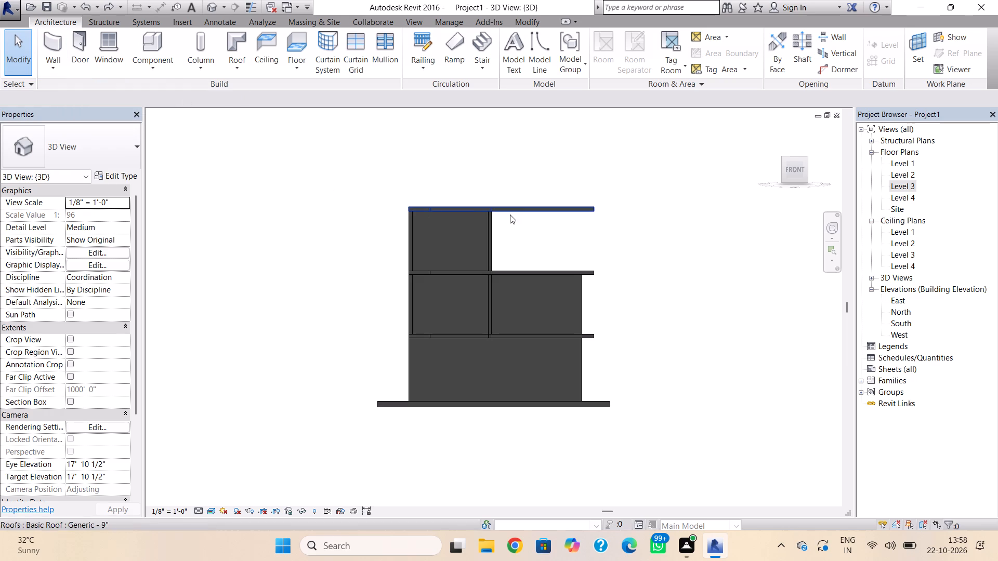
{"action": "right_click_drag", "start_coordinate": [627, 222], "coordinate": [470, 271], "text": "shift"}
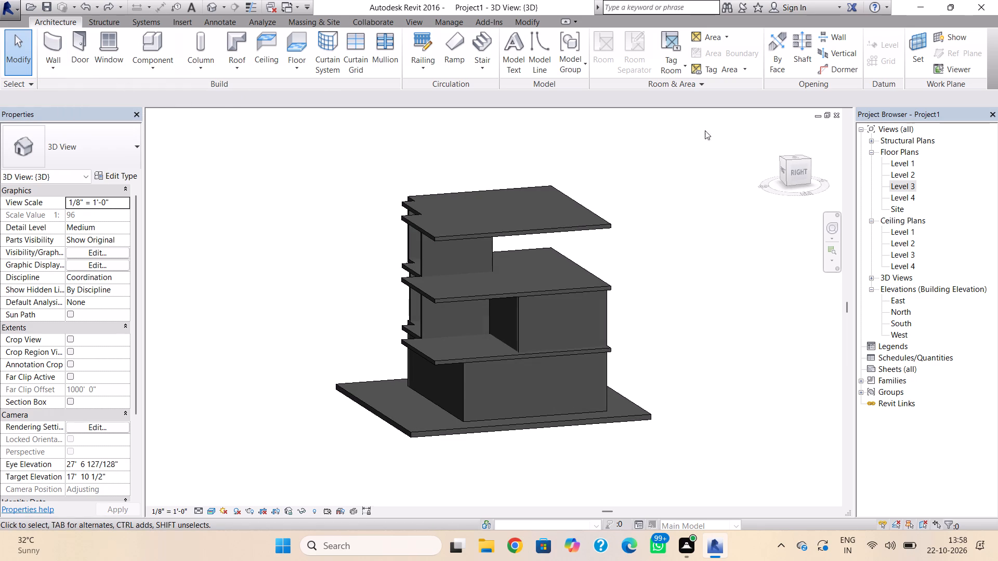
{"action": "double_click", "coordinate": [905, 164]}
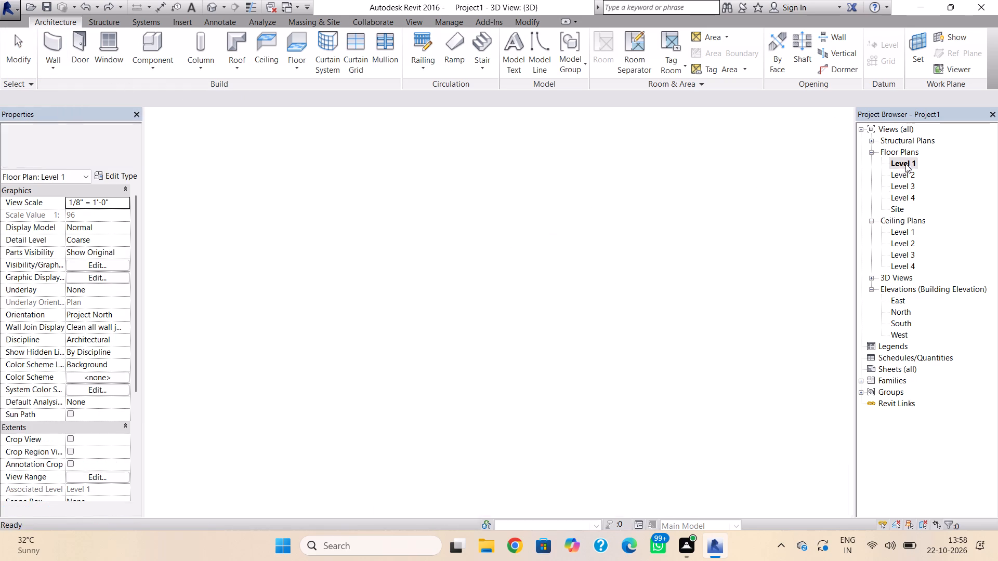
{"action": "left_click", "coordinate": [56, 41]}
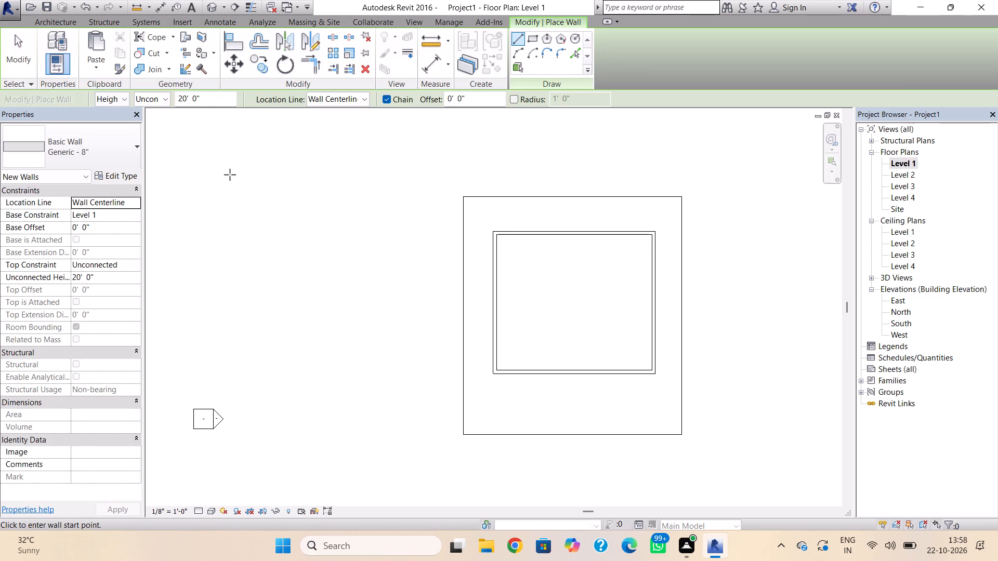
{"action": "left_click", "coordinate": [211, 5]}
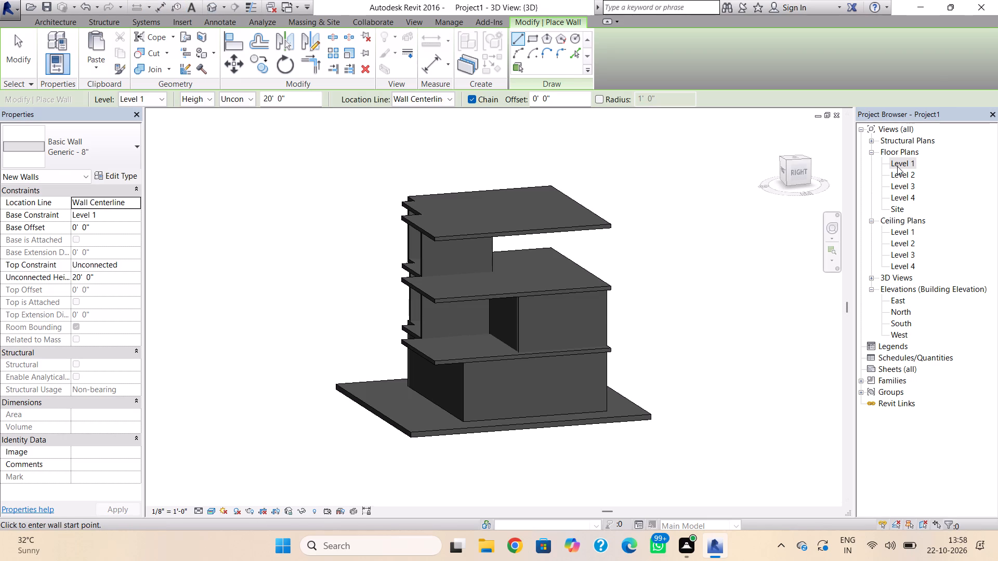
In the Level 3 plan, draw a Generic - 5" wall up to Level 4, about 11' 4" long, from the roof's step corner to the existing wall's end.
{"action": "double_click", "coordinate": [903, 187]}
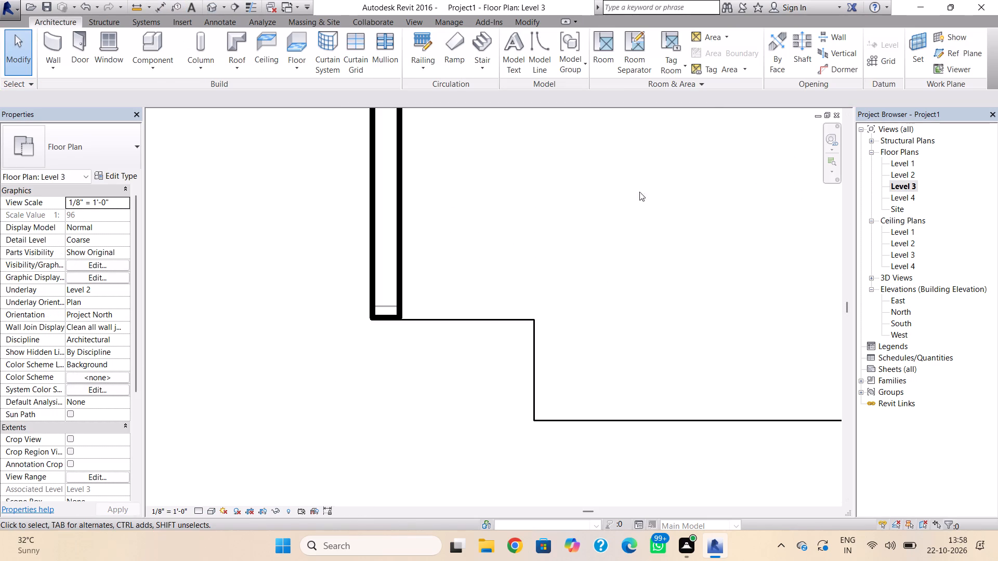
{"action": "scroll", "coordinate": [504, 311], "scroll_direction": "up", "scroll_amount": 1}
{"action": "scroll", "coordinate": [497, 290], "scroll_direction": "down", "scroll_amount": 1}
{"action": "middle_click_drag", "start_coordinate": [496, 289], "coordinate": [447, 239]}
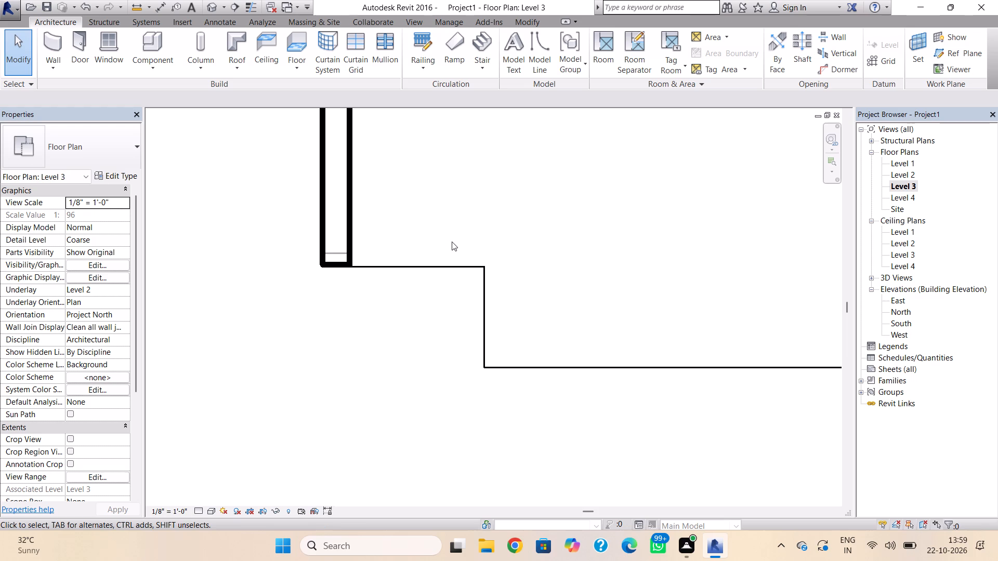
{"action": "left_click", "coordinate": [54, 38]}
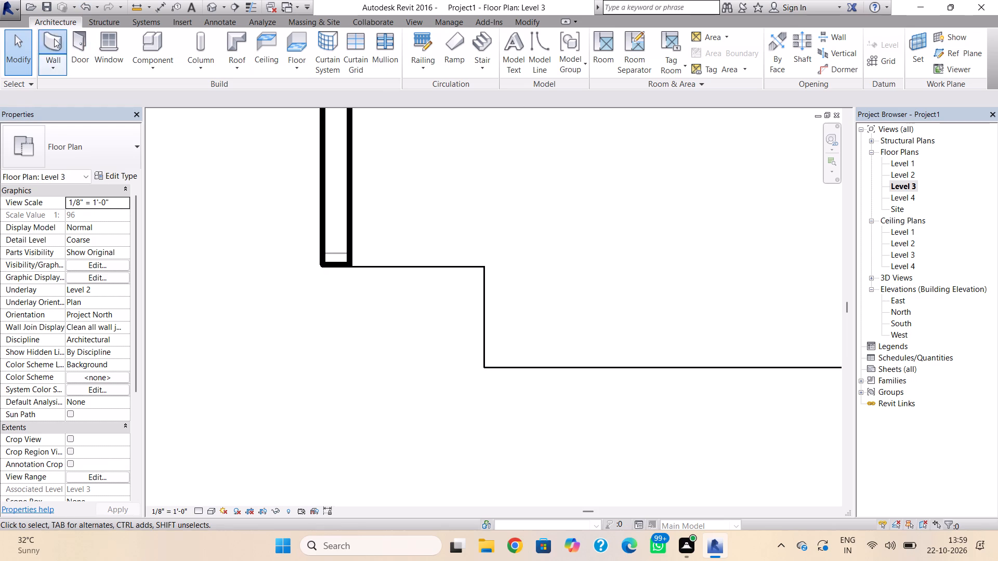
{"action": "middle_click_drag", "start_coordinate": [458, 336], "coordinate": [289, 186]}
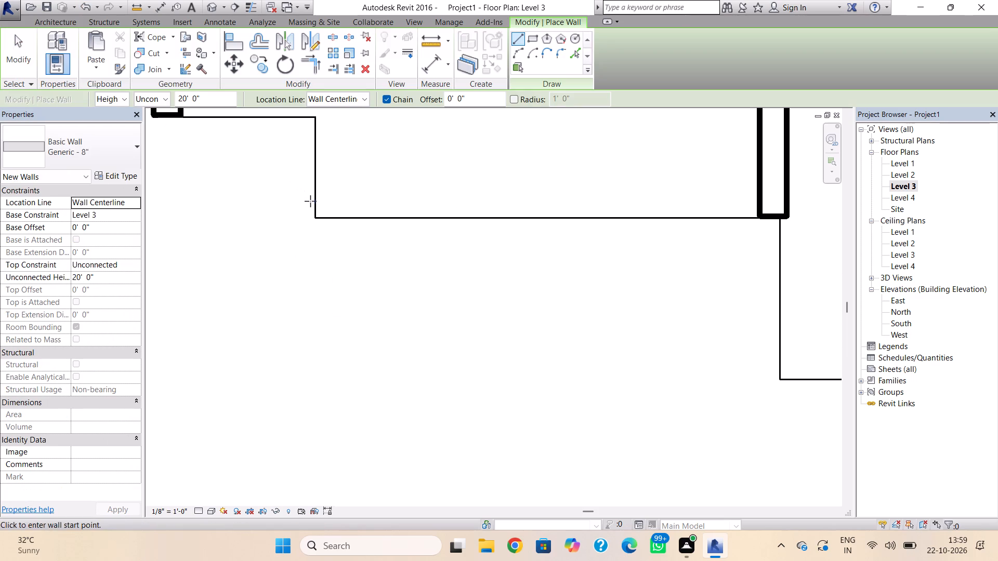
{"action": "left_click", "coordinate": [67, 150]}
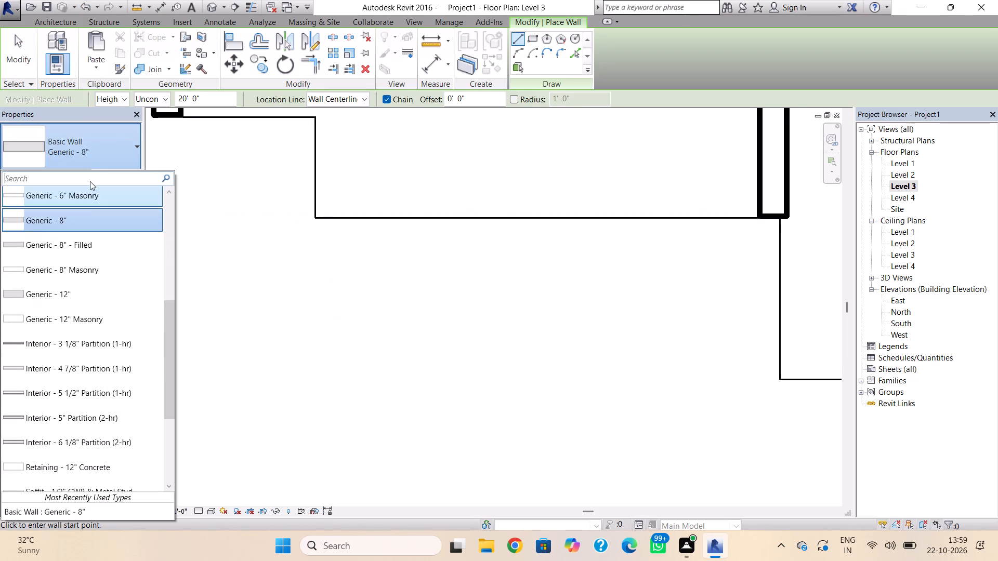
{"action": "scroll", "coordinate": [93, 205], "scroll_direction": "up", "scroll_amount": 4}
{"action": "left_click", "coordinate": [76, 272]}
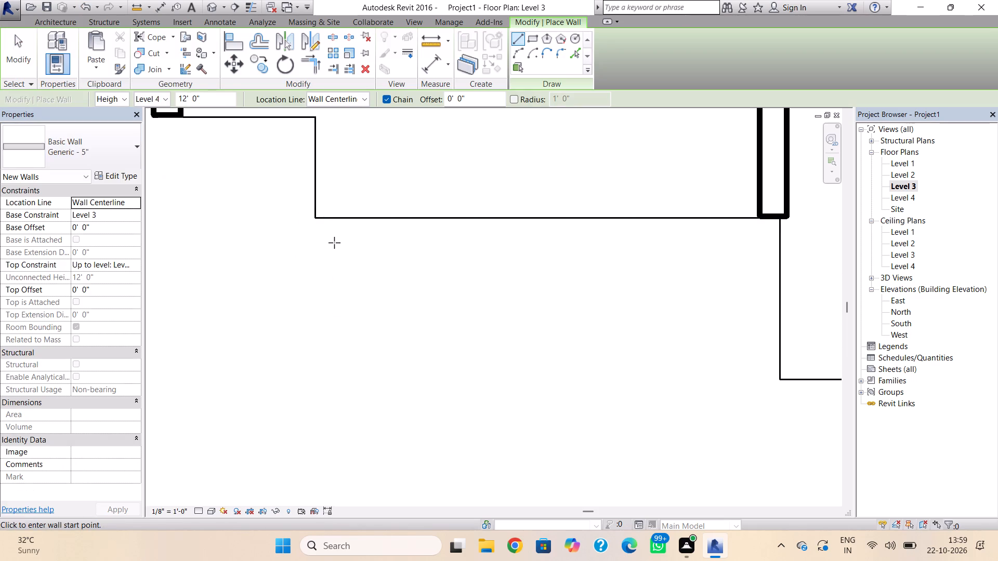
{"action": "left_click", "coordinate": [318, 221]}
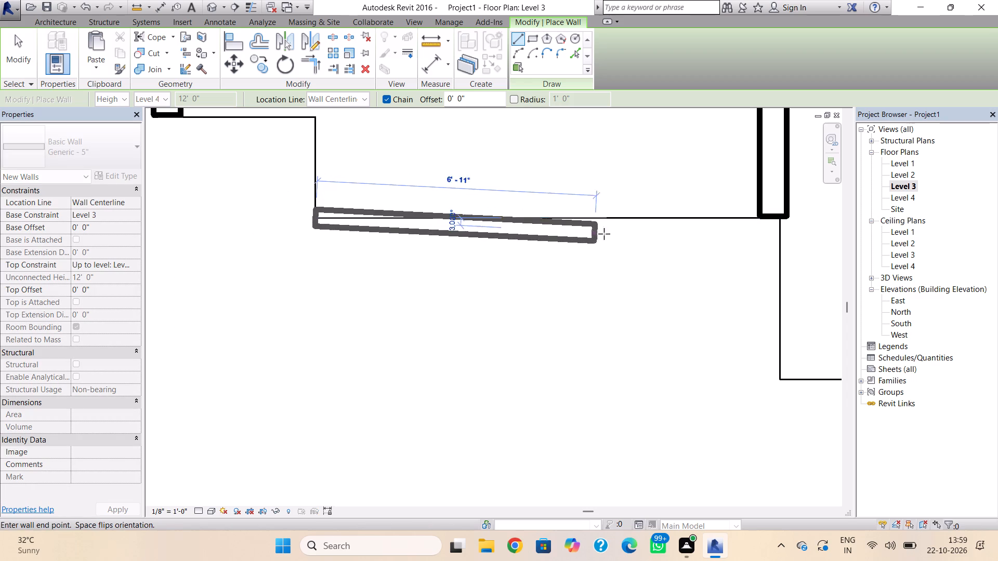
{"action": "scroll", "coordinate": [611, 230], "scroll_direction": "down", "scroll_amount": 1}
{"action": "middle_click_drag", "start_coordinate": [611, 230], "coordinate": [314, 190]}
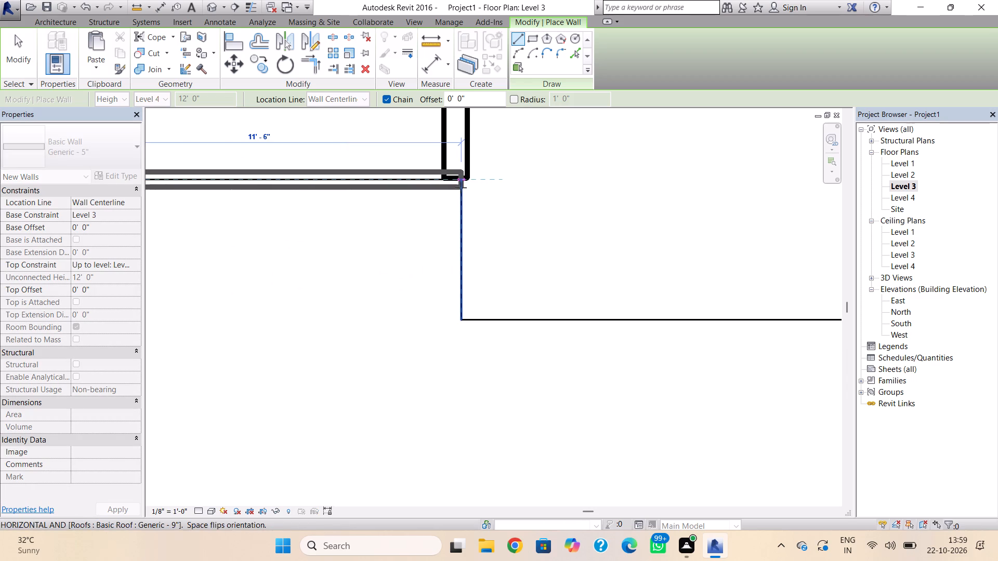
{"action": "left_click", "coordinate": [459, 185]}
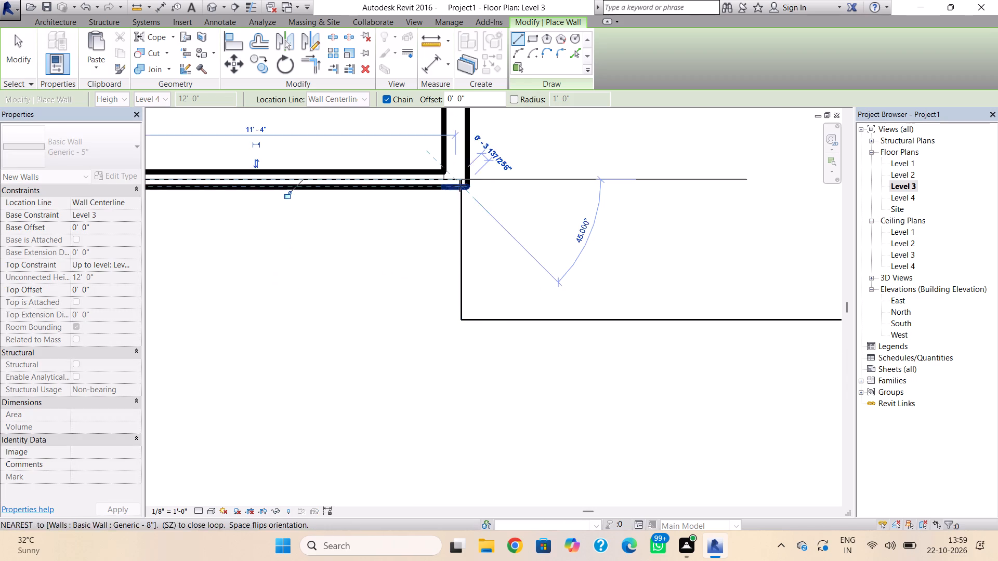
{"action": "key", "text": "Escape"}
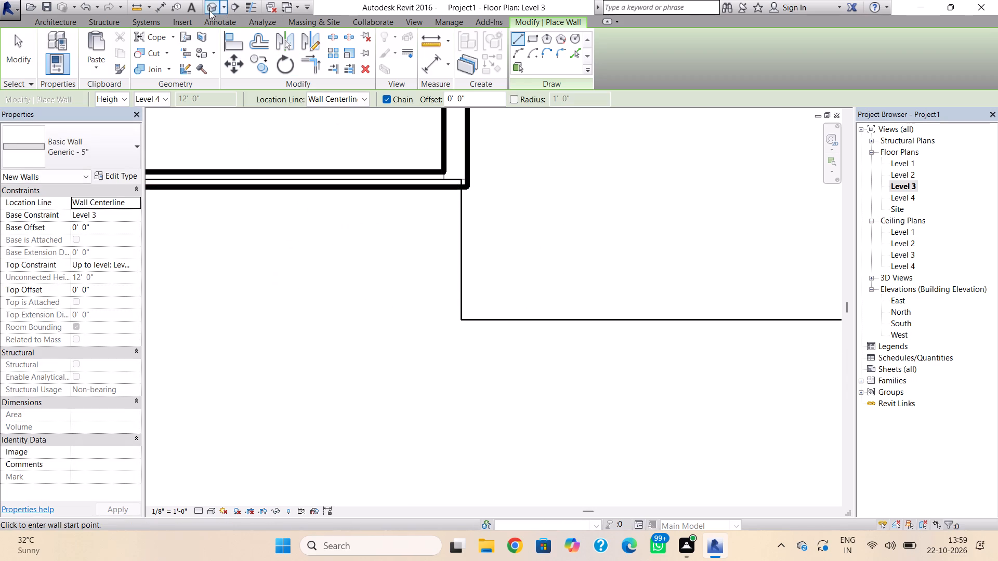
Examine the new Level 3 front wall in 3D, orbiting around to the building's front side.
{"action": "left_click", "coordinate": [209, 10]}
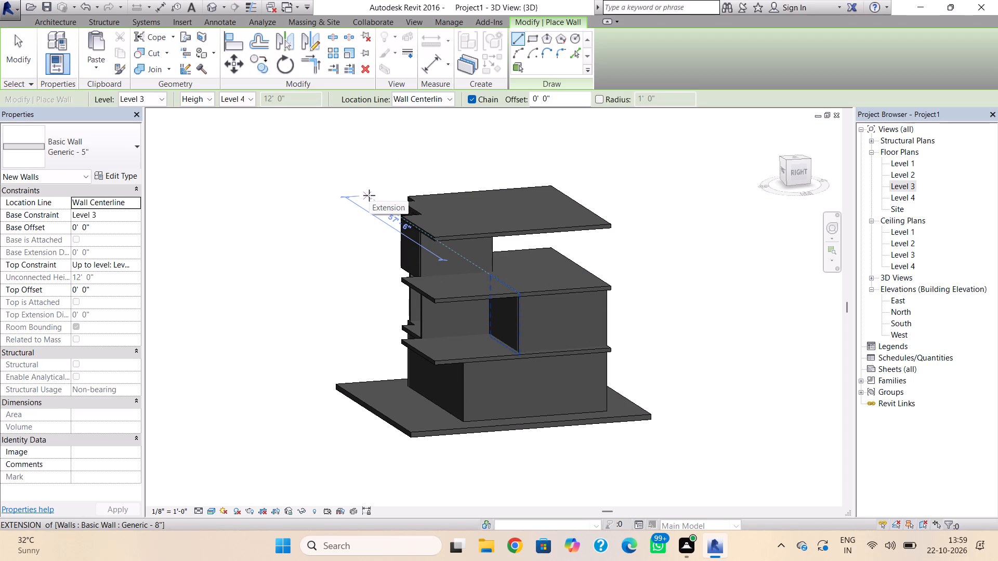
{"action": "right_click_drag", "start_coordinate": [320, 197], "coordinate": [333, 202], "text": "shift"}
{"action": "right_click_drag", "start_coordinate": [347, 222], "coordinate": [410, 221], "text": "shift"}
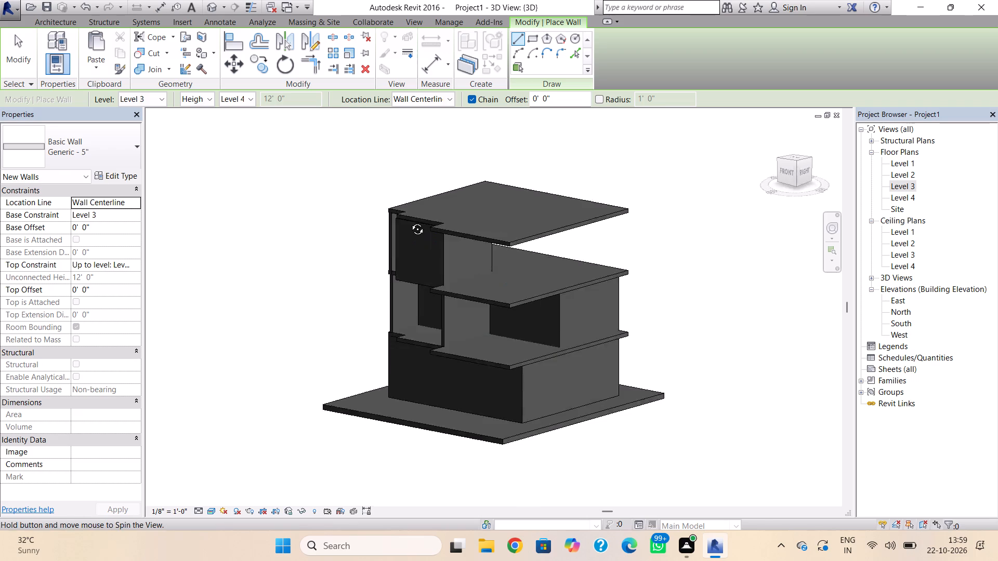
{"action": "right_click_drag", "start_coordinate": [410, 221], "coordinate": [516, 157], "text": "shift"}
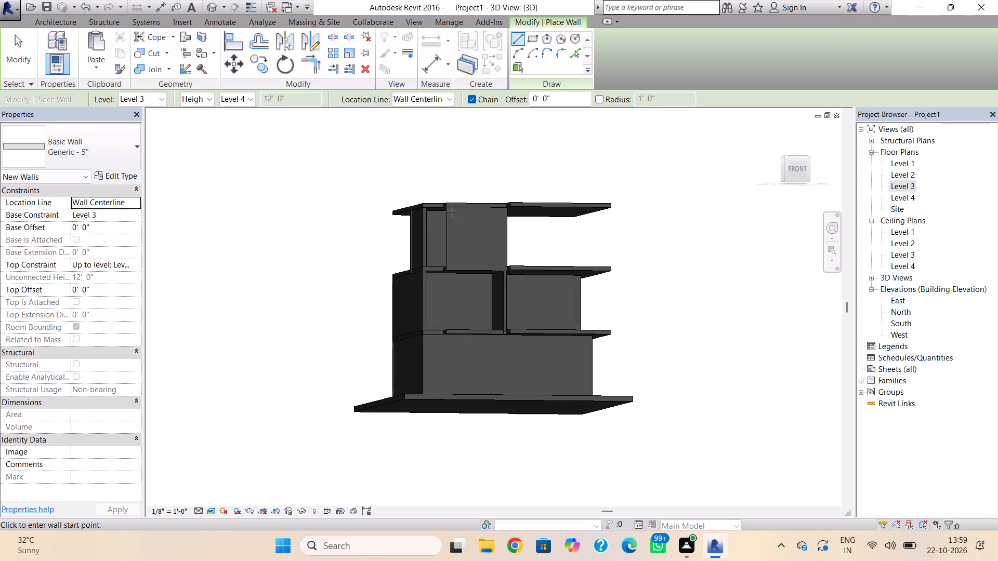
{"action": "key", "text": "Escape"}
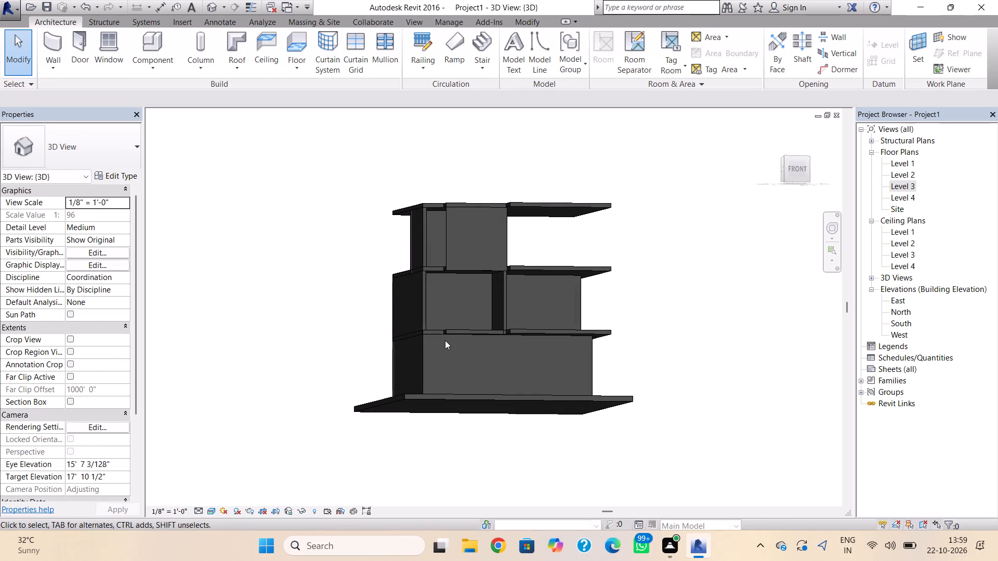
{"action": "scroll", "coordinate": [448, 341], "scroll_direction": "up", "scroll_amount": 1}
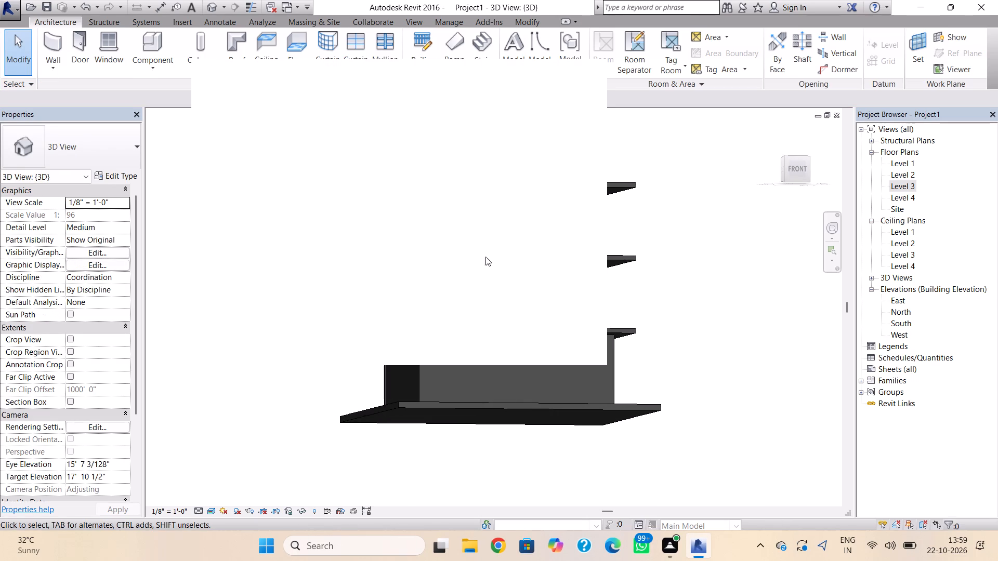
{"action": "scroll", "coordinate": [592, 330], "scroll_direction": "down", "scroll_amount": 1}
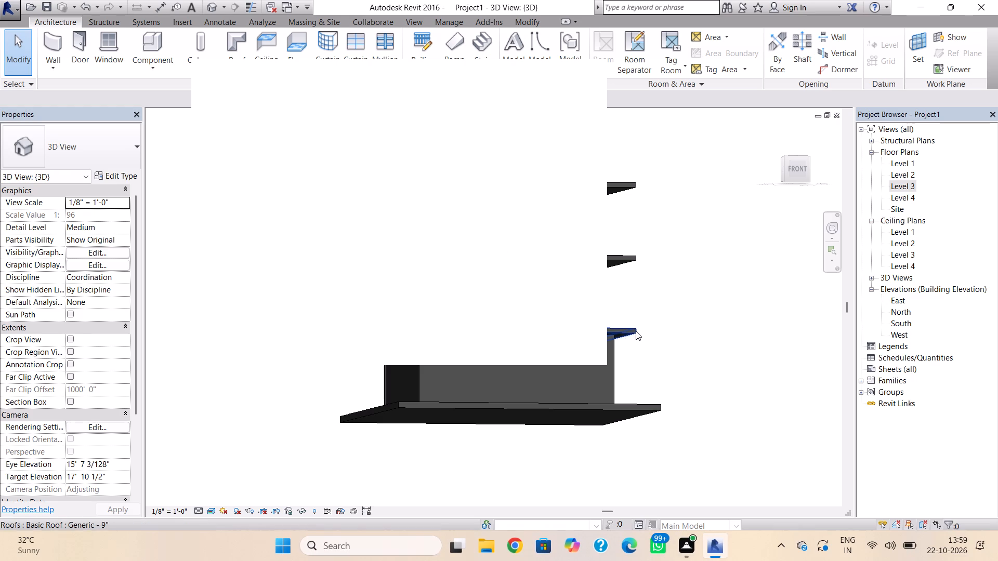
Close the blank notification card covering the 3D view, leaving nothing selected.
{"action": "left_click", "coordinate": [636, 331]}
{"action": "key", "text": "Escape"}
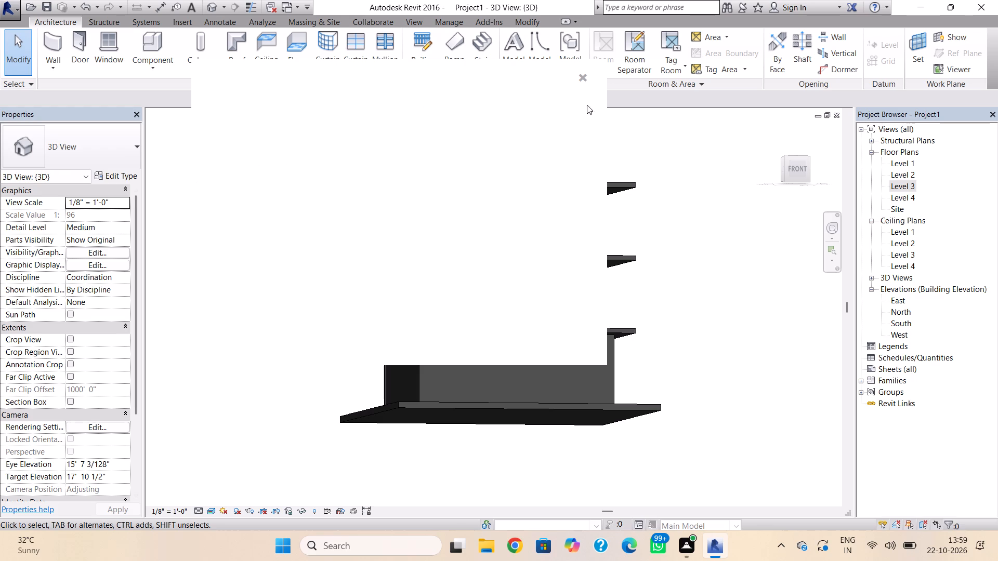
{"action": "left_click", "coordinate": [576, 75]}
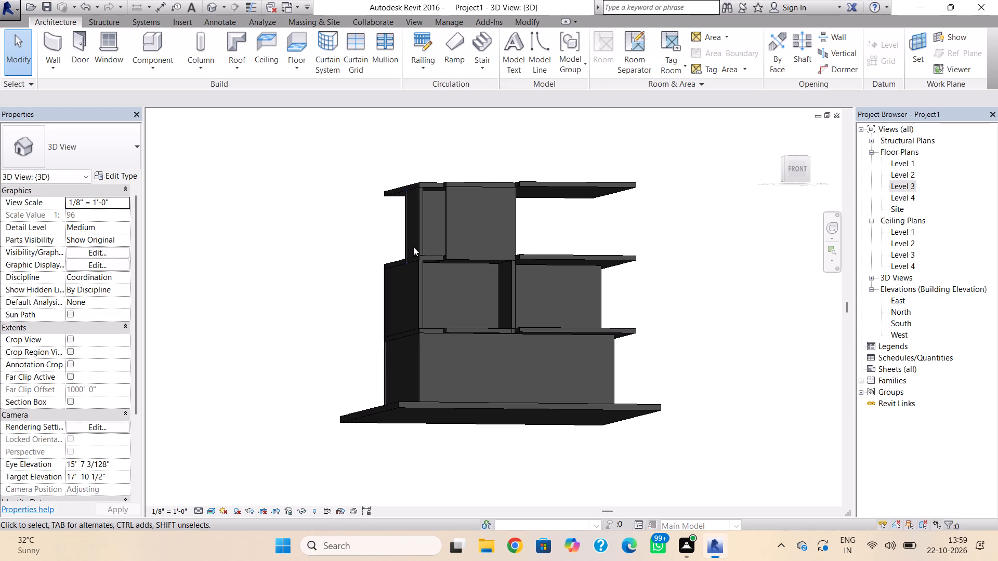
In 3D, extend the 11' 4" Level 3 front wall down to a -12' base offset and up to a 9" top offset.
{"action": "left_click", "coordinate": [448, 238]}
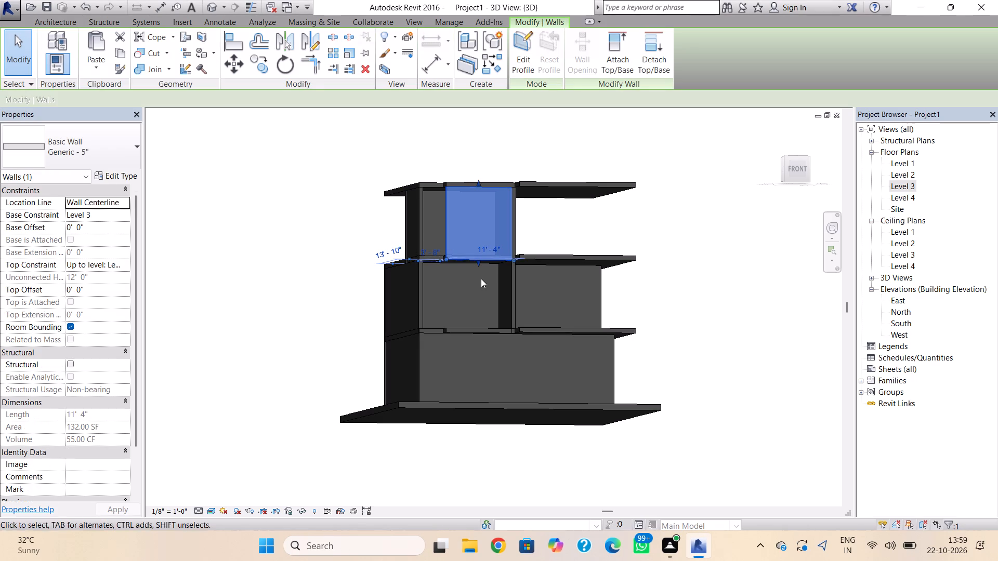
{"action": "left_click_drag", "start_coordinate": [480, 263], "coordinate": [488, 335]}
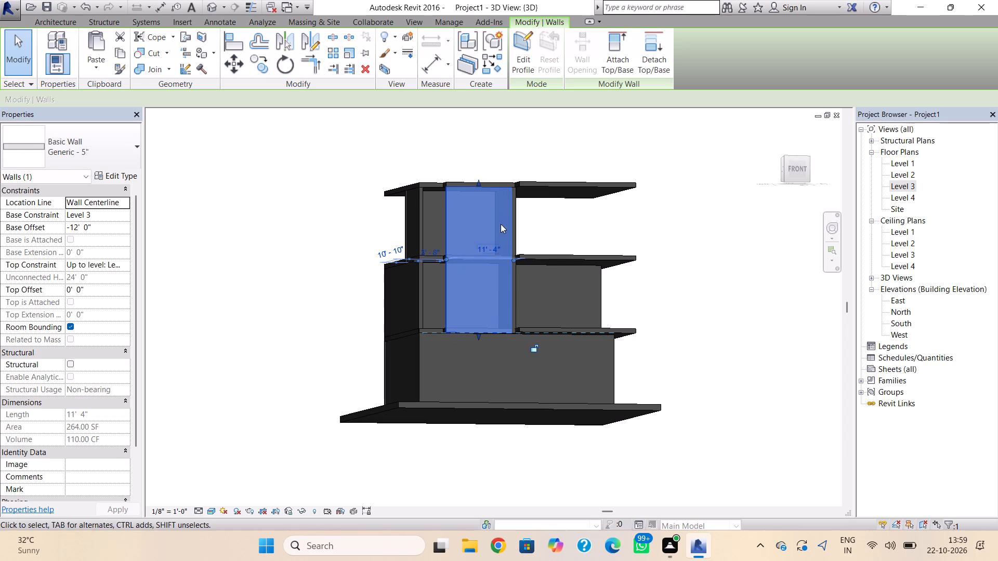
{"action": "left_click", "coordinate": [479, 181]}
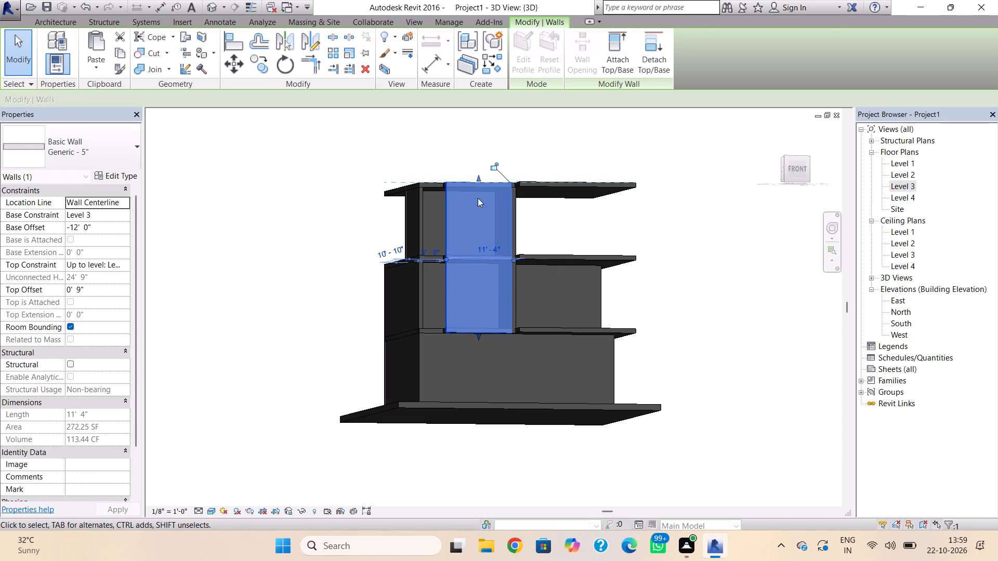
{"action": "key", "text": "Escape"}
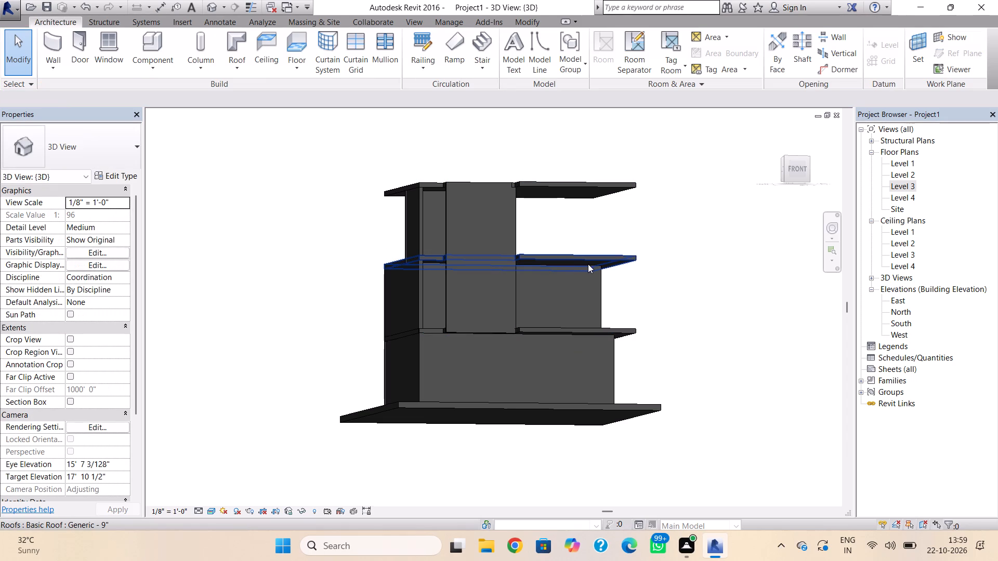
{"action": "right_click_drag", "start_coordinate": [575, 278], "coordinate": [669, 314], "text": "shift"}
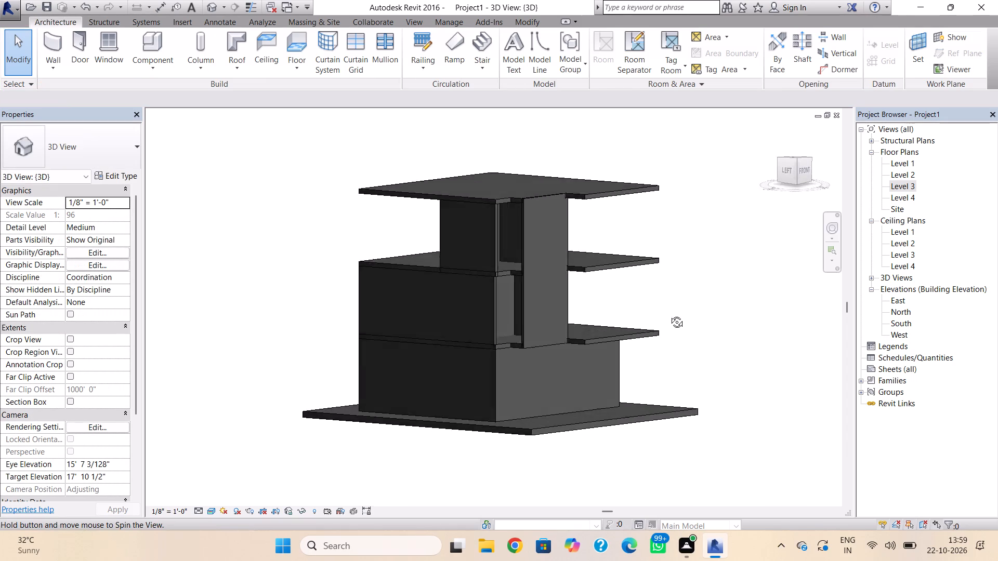
{"action": "right_click_drag", "start_coordinate": [669, 314], "coordinate": [697, 340], "text": "shift"}
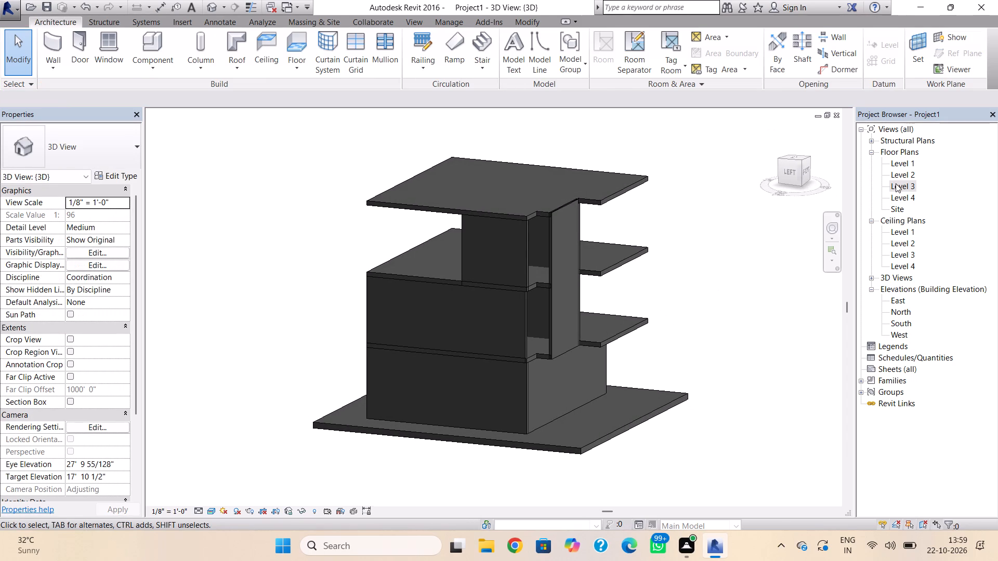
In the Level 3 plan, draw a Generic - 5" wall up to Level 4, about 3' 11 1/2" long, from the 8" wall's corner to the roof edge.
{"action": "left_click", "coordinate": [896, 183]}
{"action": "left_click", "coordinate": [896, 183]}
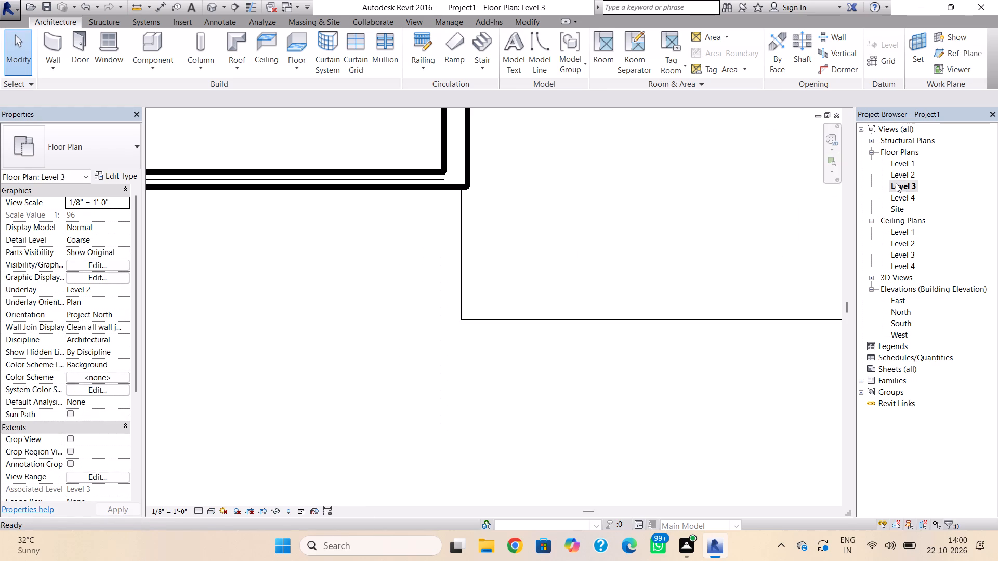
{"action": "left_click", "coordinate": [58, 51]}
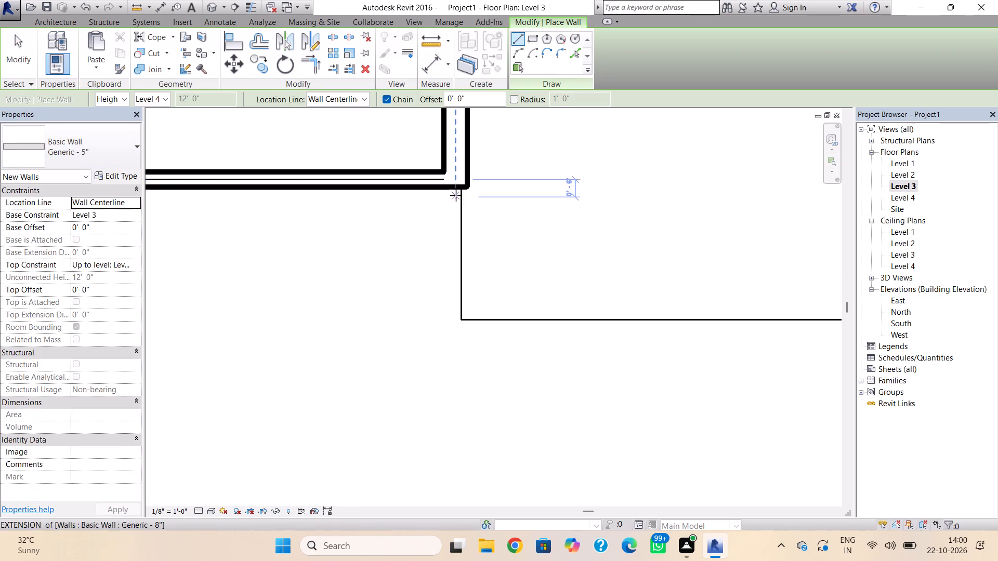
{"action": "left_click", "coordinate": [459, 192]}
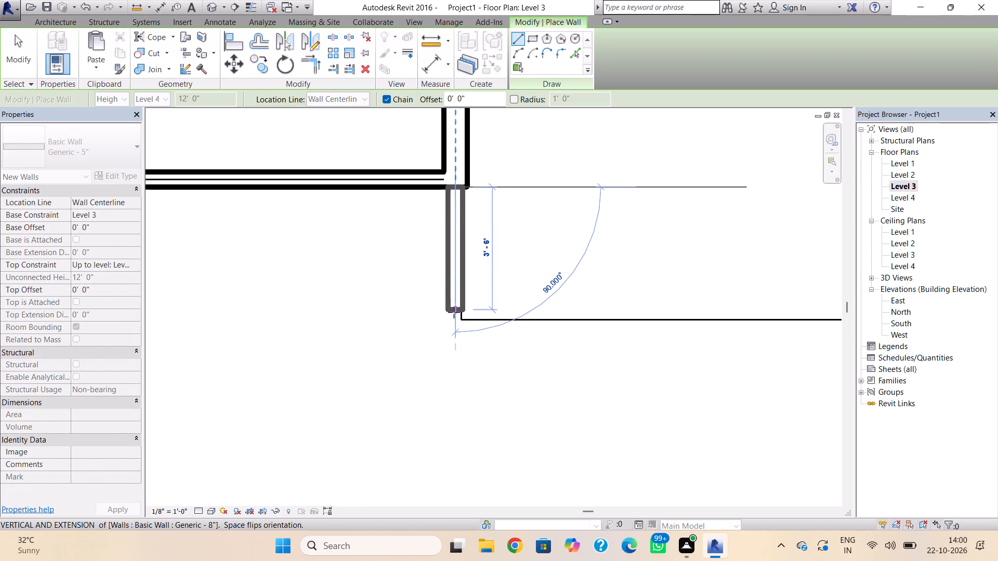
{"action": "left_click", "coordinate": [454, 319]}
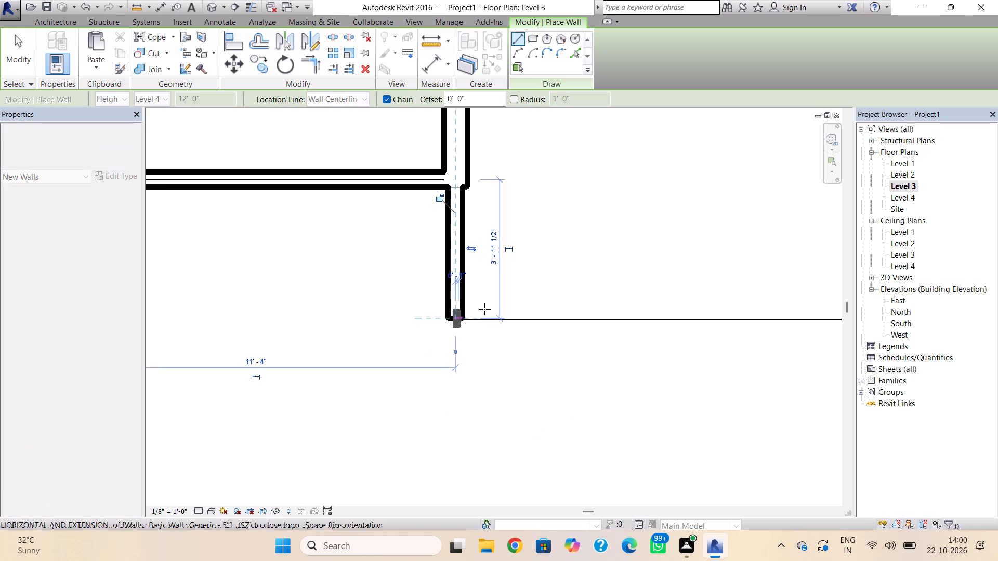
{"action": "key", "text": "Escape"}
{"action": "key", "text": "Escape"}
{"action": "left_click", "coordinate": [469, 295]}
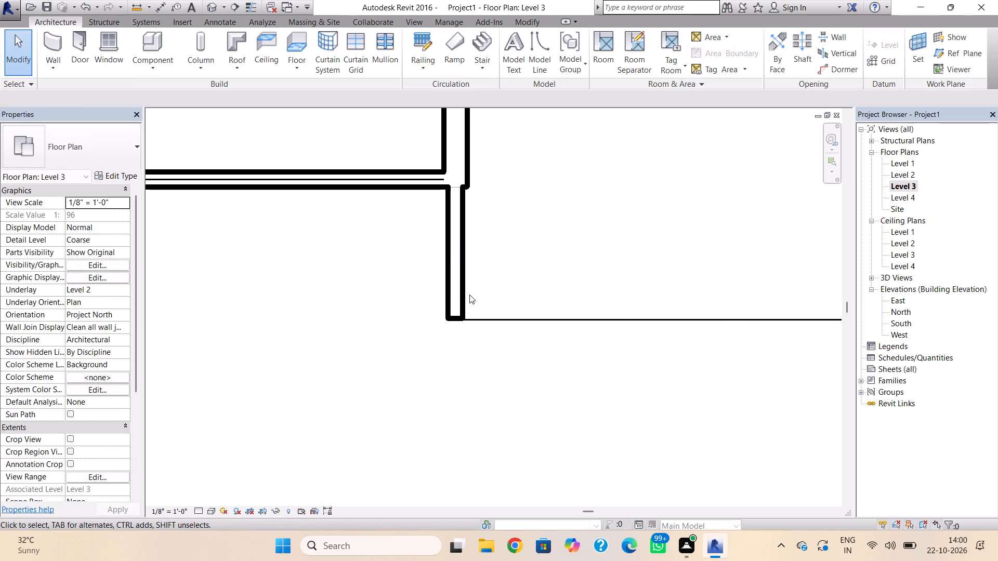
{"action": "key", "text": "Escape"}
Nudge the new 3' 11 1/2" return wall sideways about 1 1/2" to bring its outer face flush with the 8" wall.
{"action": "left_click", "coordinate": [463, 297]}
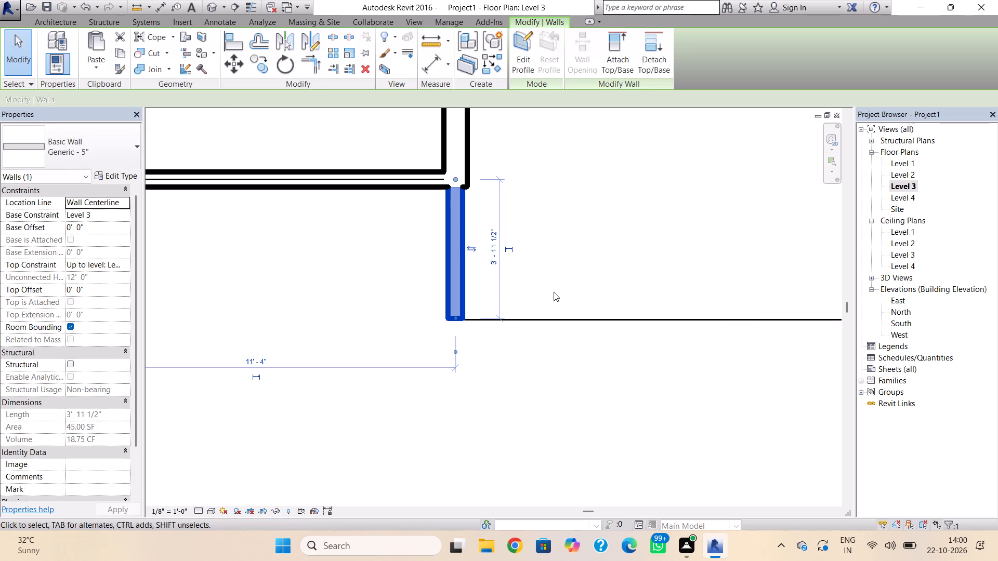
{"action": "key", "text": "Right"}
{"action": "key", "text": "Right"}
{"action": "scroll", "coordinate": [485, 258], "scroll_direction": "up", "scroll_amount": 1}
{"action": "scroll", "coordinate": [471, 193], "scroll_direction": "up", "scroll_amount": 3}
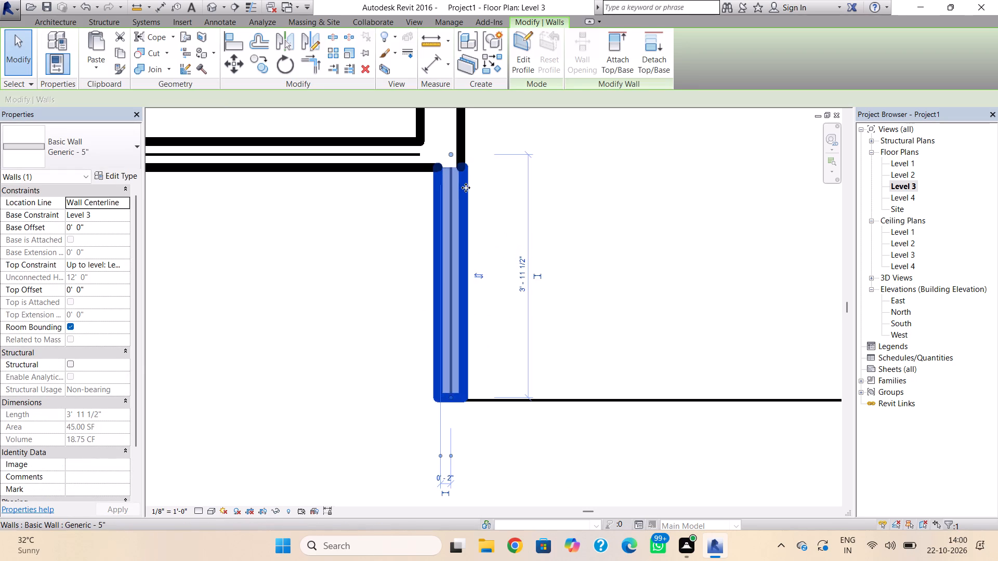
{"action": "scroll", "coordinate": [465, 184], "scroll_direction": "up", "scroll_amount": 3}
{"action": "key", "text": "Left"}
{"action": "key", "text": "Left"}
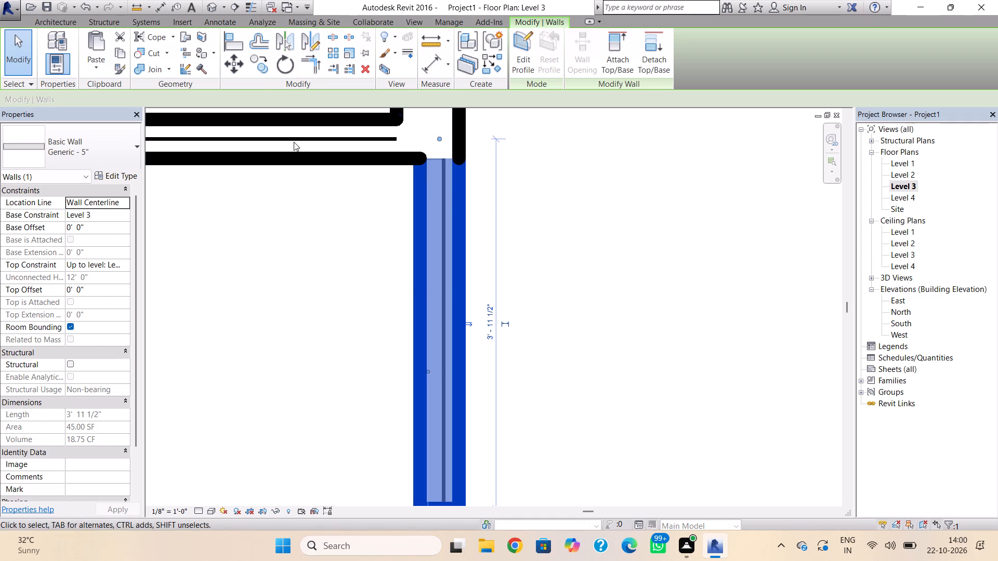
In 3D, extend the short return wall down to a -12' base offset and up to a 9" top offset.
{"action": "left_click", "coordinate": [212, 6]}
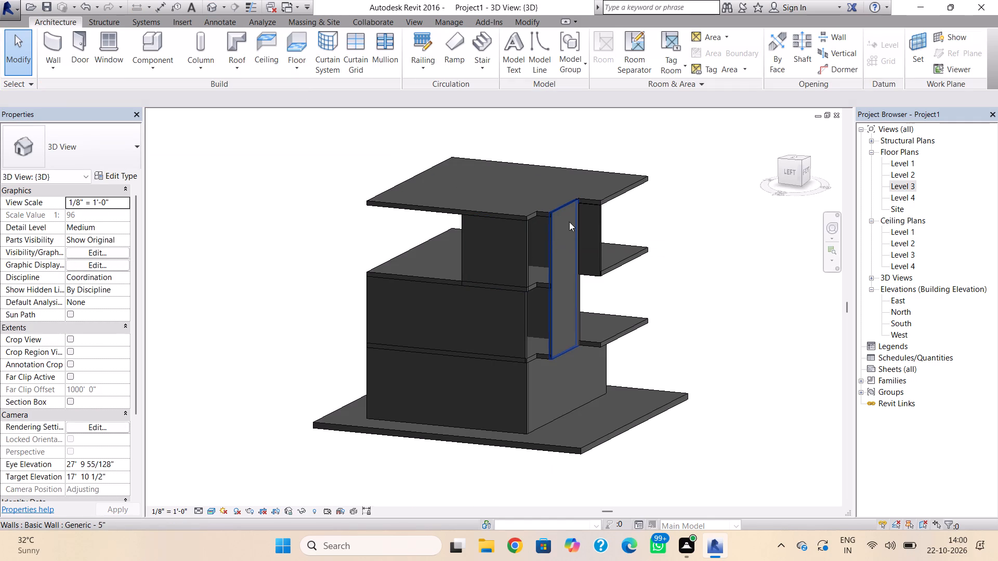
{"action": "scroll", "coordinate": [593, 220], "scroll_direction": "up", "scroll_amount": 4}
{"action": "left_click", "coordinate": [601, 272]}
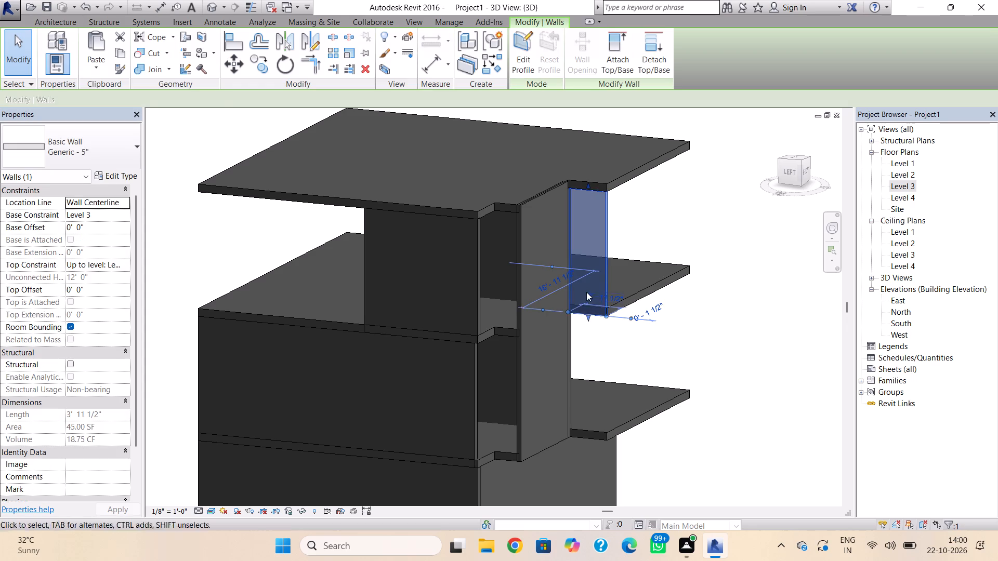
{"action": "left_click_drag", "start_coordinate": [587, 317], "coordinate": [575, 426]}
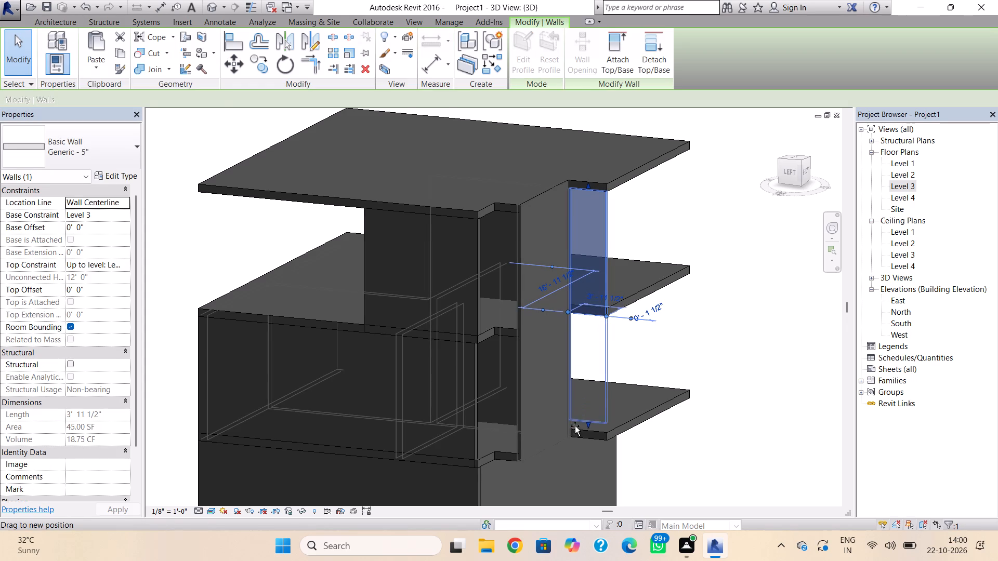
{"action": "left_click_drag", "start_coordinate": [575, 426], "coordinate": [574, 438]}
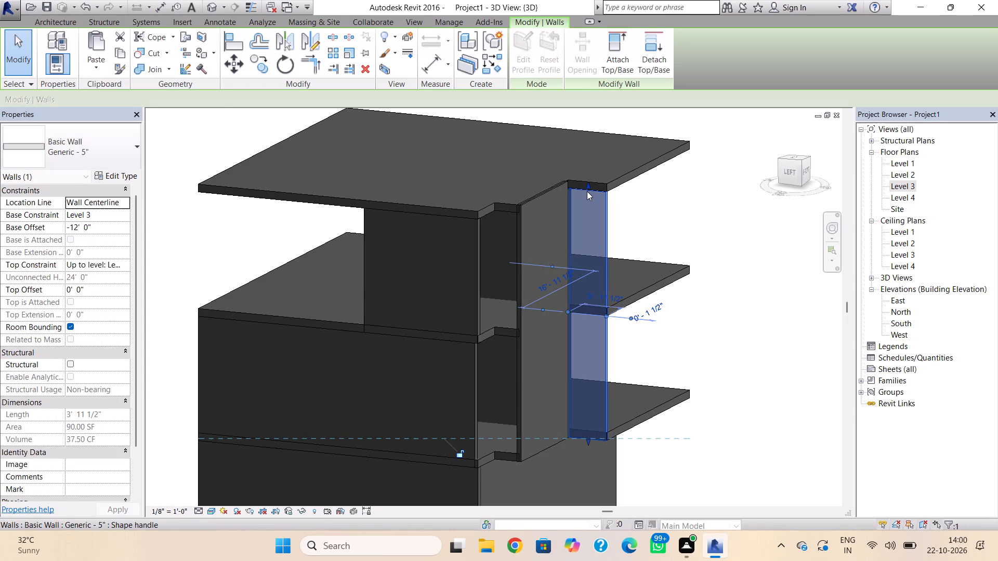
{"action": "left_click_drag", "start_coordinate": [587, 189], "coordinate": [587, 182]}
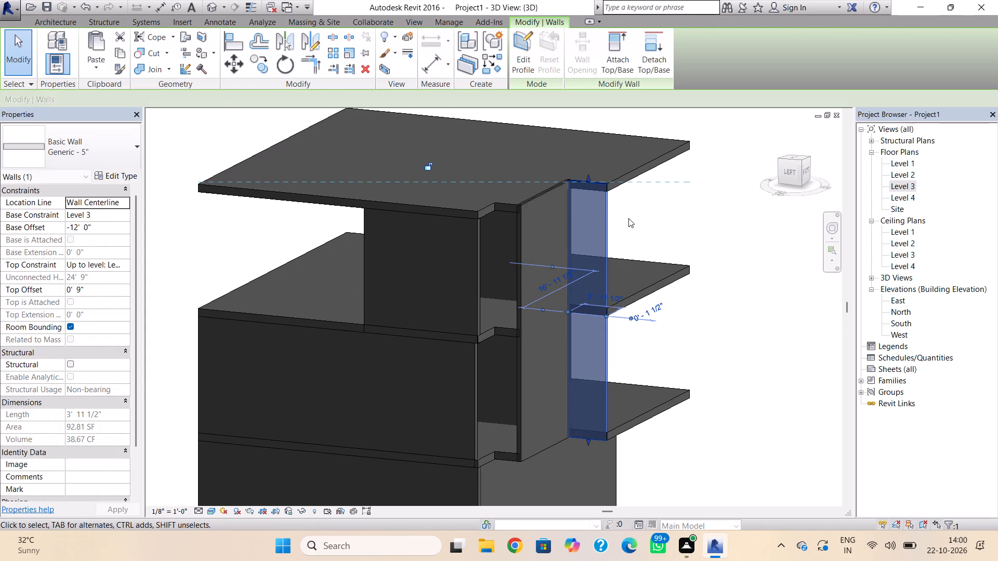
{"action": "key", "text": "Escape"}
{"action": "scroll", "coordinate": [689, 247], "scroll_direction": "down", "scroll_amount": 1}
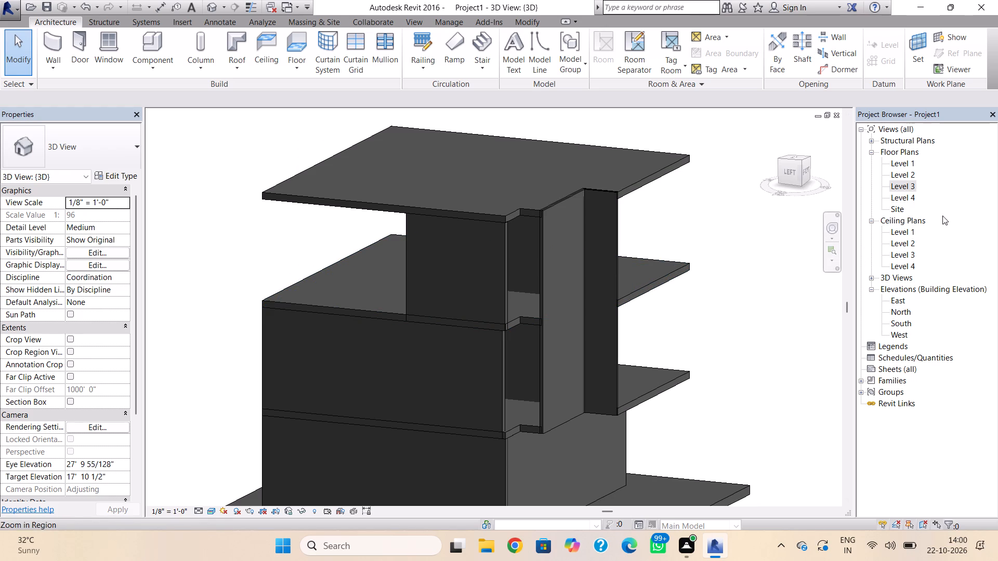
In the Level 3 plan, prepare the Generic - 5" wall up to Level 4 with its location line set to Finish Face: Exterior.
{"action": "double_click", "coordinate": [906, 184]}
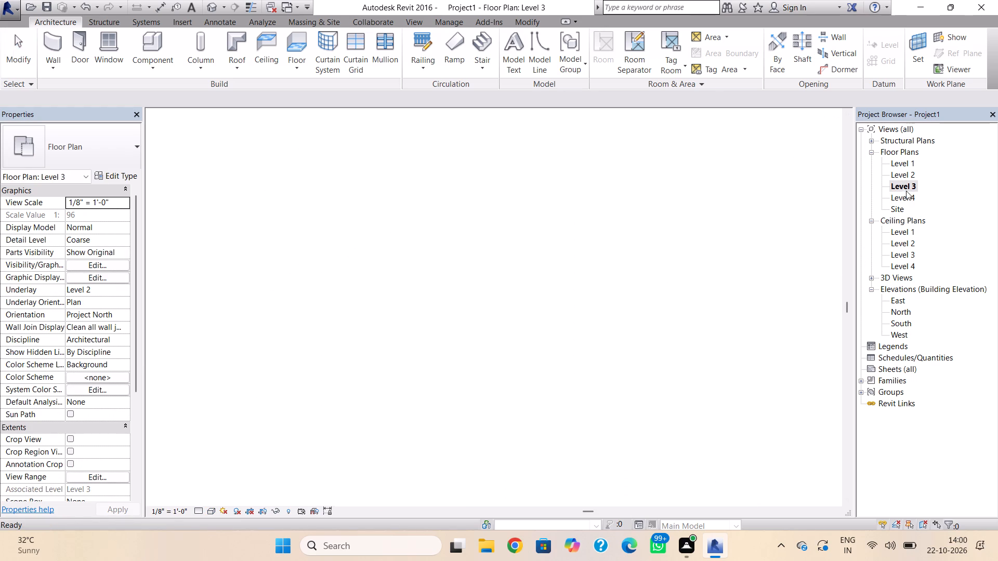
{"action": "scroll", "coordinate": [494, 338], "scroll_direction": "down", "scroll_amount": 8}
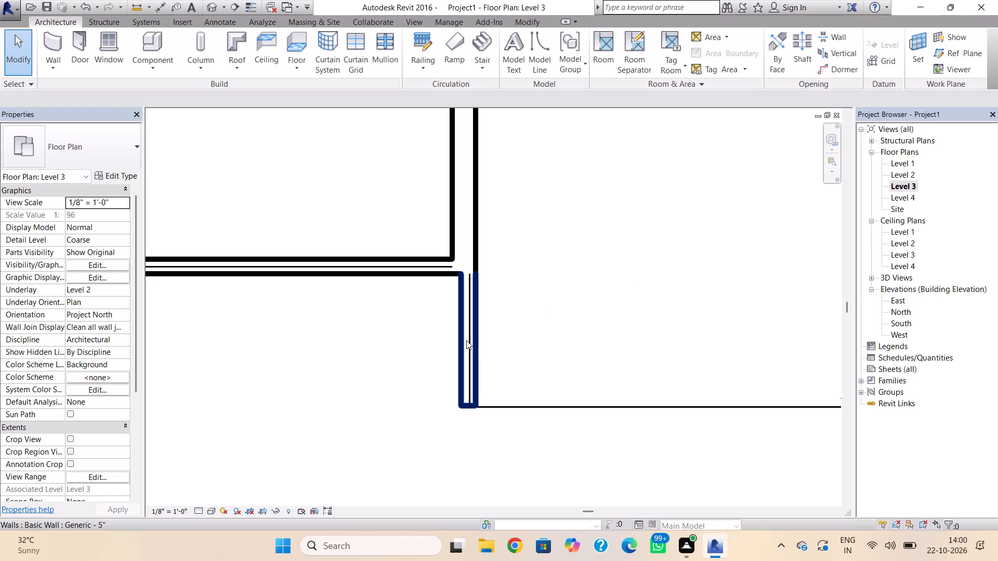
{"action": "middle_click_drag", "start_coordinate": [466, 340], "coordinate": [658, 336]}
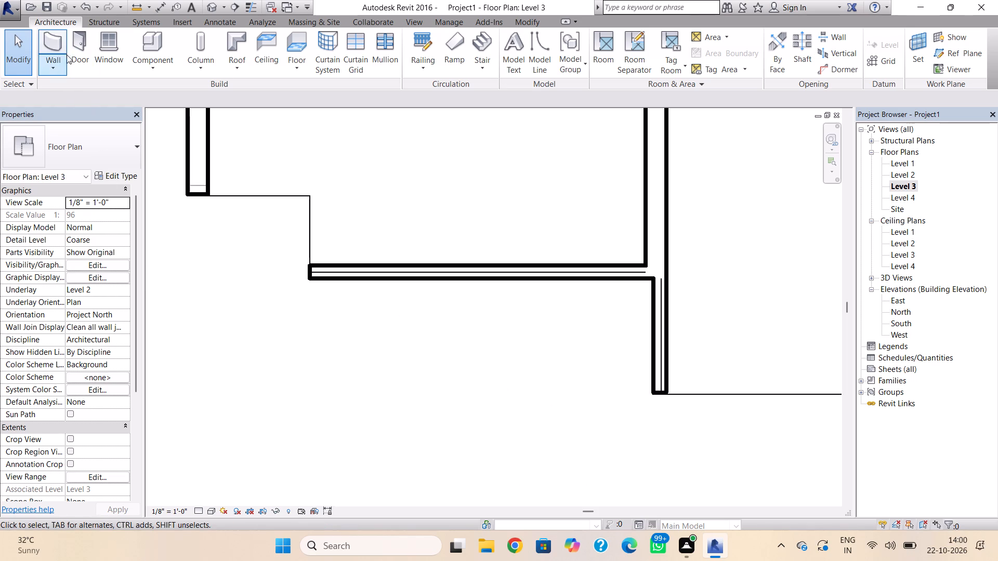
{"action": "left_click", "coordinate": [61, 44]}
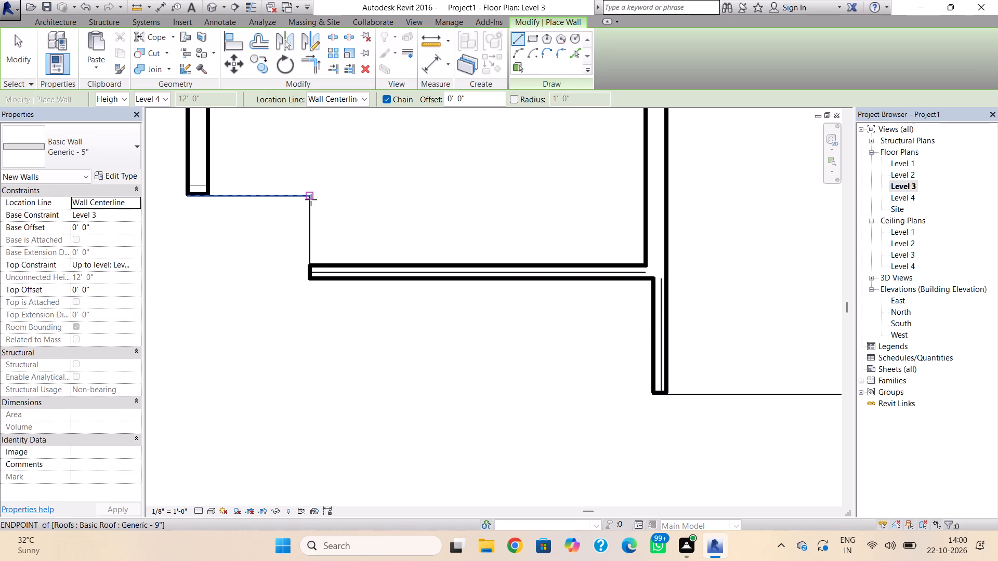
{"action": "left_click", "coordinate": [311, 199]}
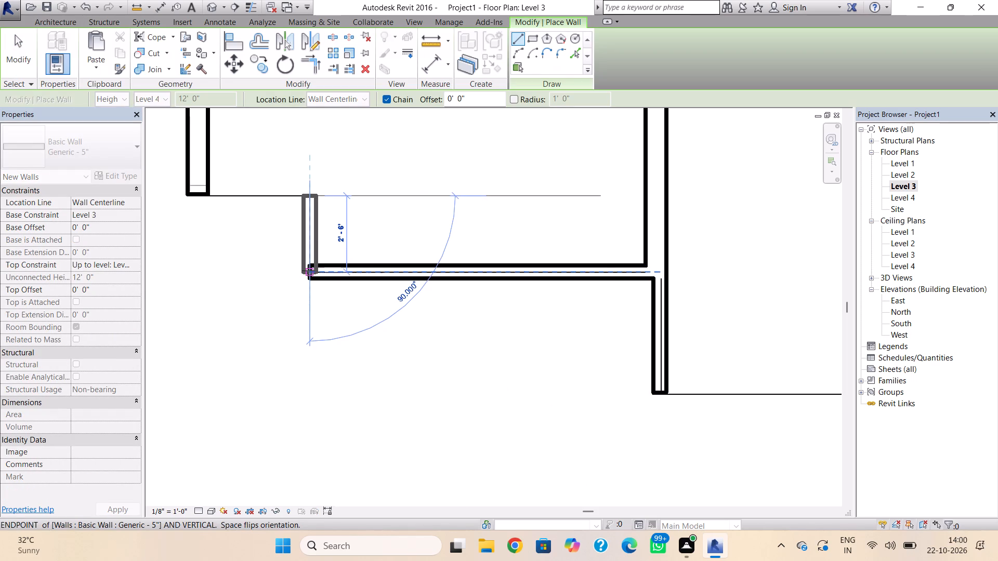
{"action": "key", "text": "Escape"}
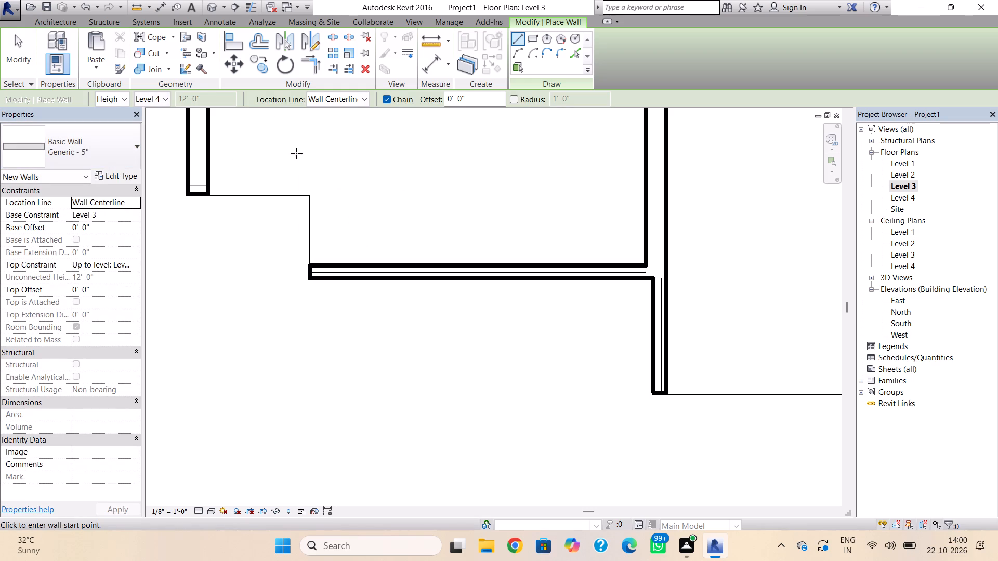
{"action": "left_click", "coordinate": [347, 101]}
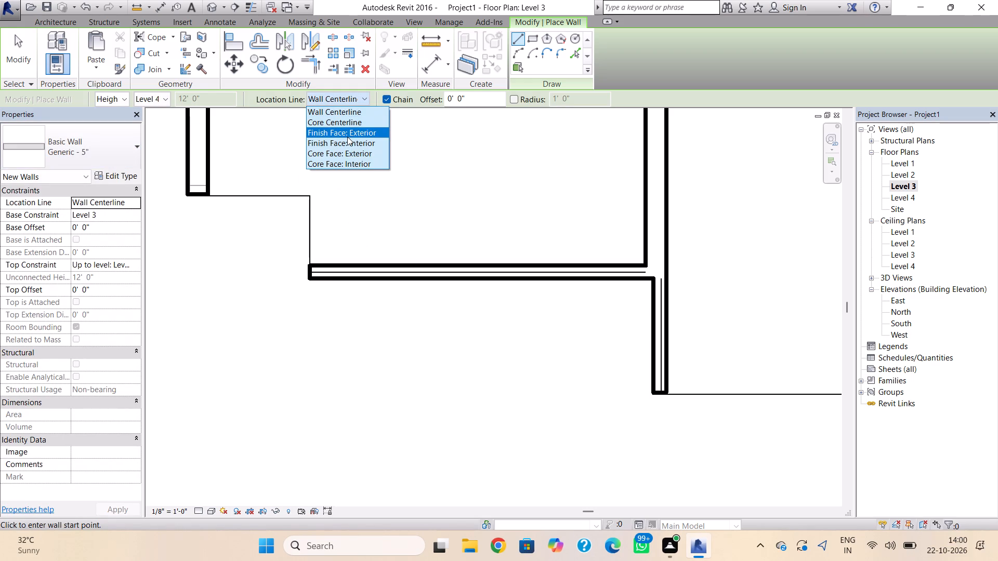
{"action": "left_click", "coordinate": [348, 135]}
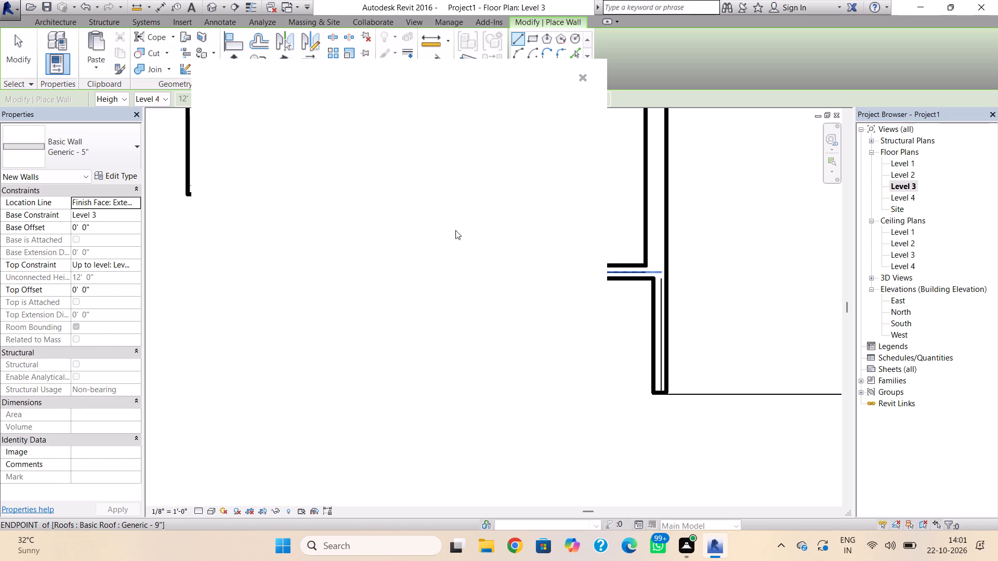
Close the blank notification card covering the plan view.
{"action": "left_click", "coordinate": [580, 77]}
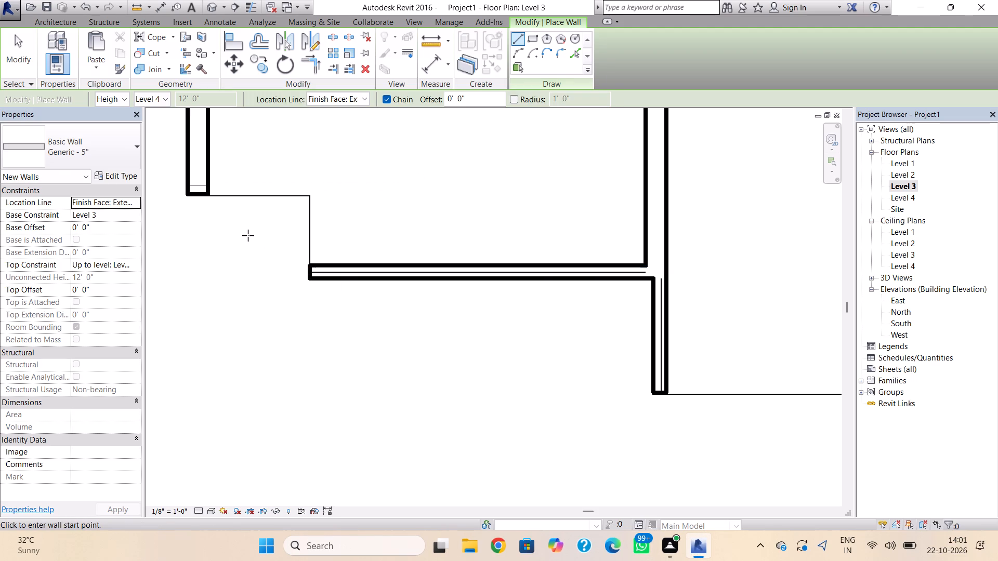
Draw two chained Generic - 5" walls along the roof step, about 3' 8" and 2' 4" long, from the 8" wall's end to the front wall.
{"action": "left_click", "coordinate": [201, 196]}
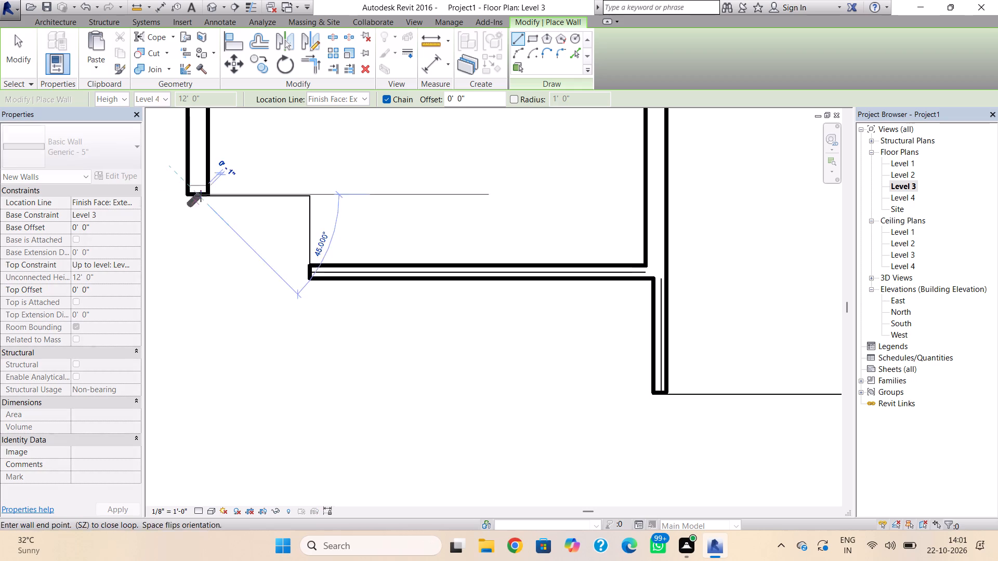
{"action": "left_click", "coordinate": [309, 193]}
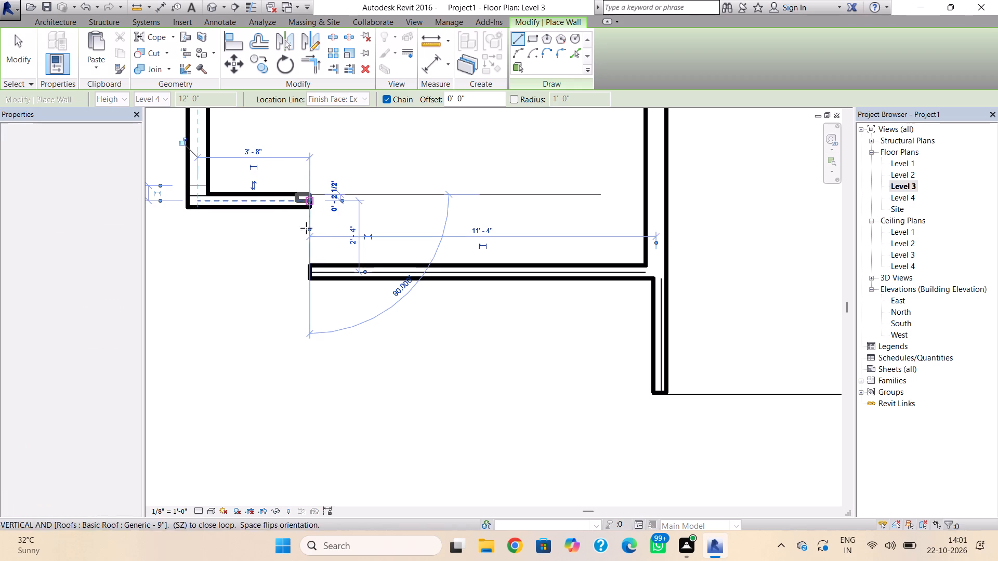
{"action": "left_click", "coordinate": [306, 275]}
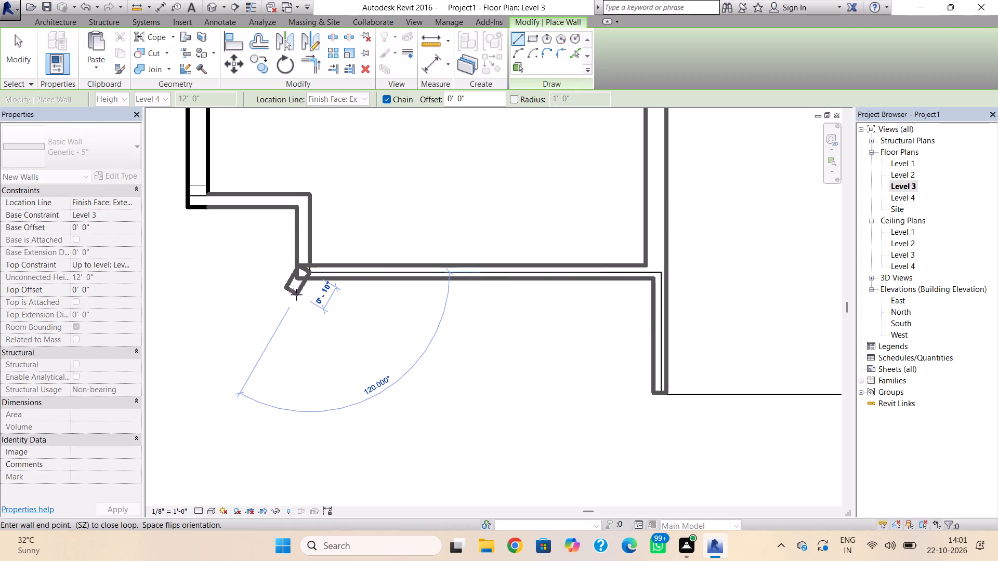
{"action": "key", "text": "Escape"}
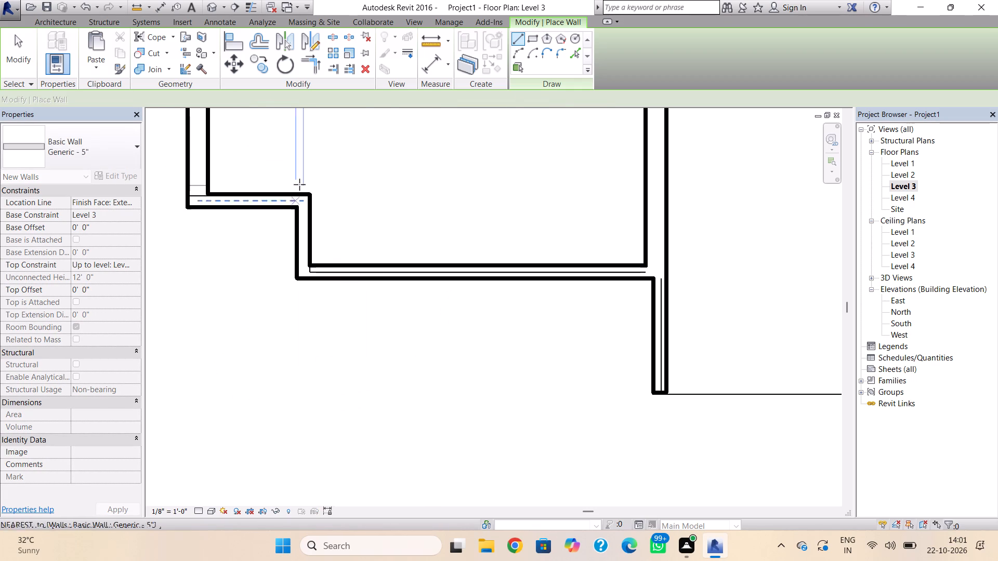
In 3D, extend the 2' 4" Generic - 5" return wall to a 9" top offset and a -12' base offset.
{"action": "left_click", "coordinate": [216, 2]}
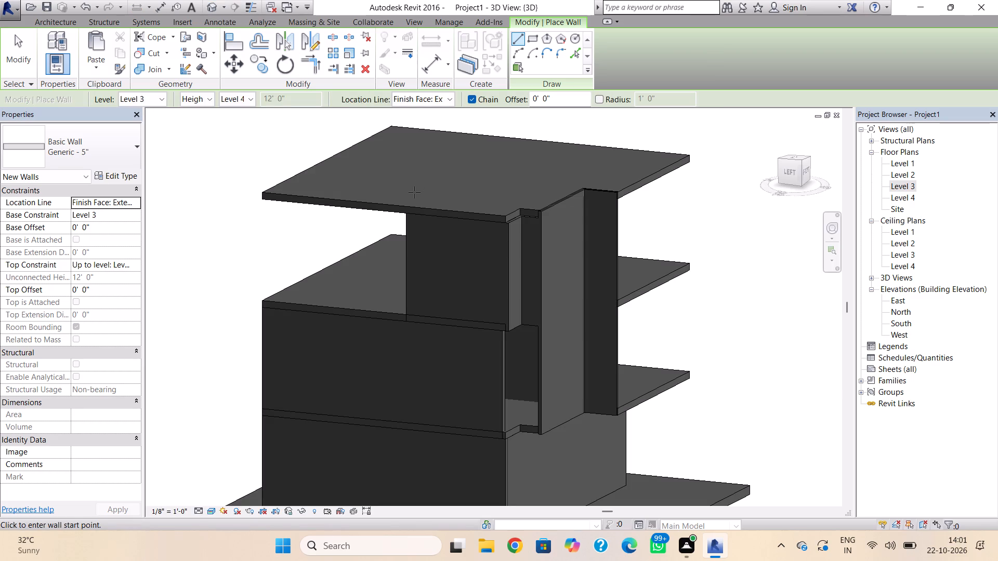
{"action": "right_click_drag", "start_coordinate": [389, 202], "coordinate": [395, 204], "text": "shift"}
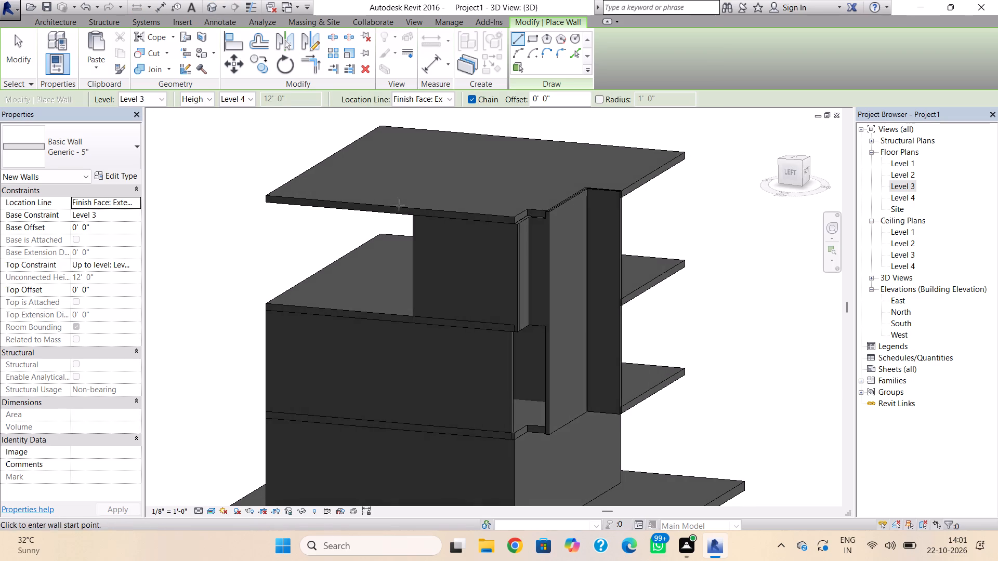
{"action": "right_click_drag", "start_coordinate": [398, 211], "coordinate": [371, 227], "text": "shift"}
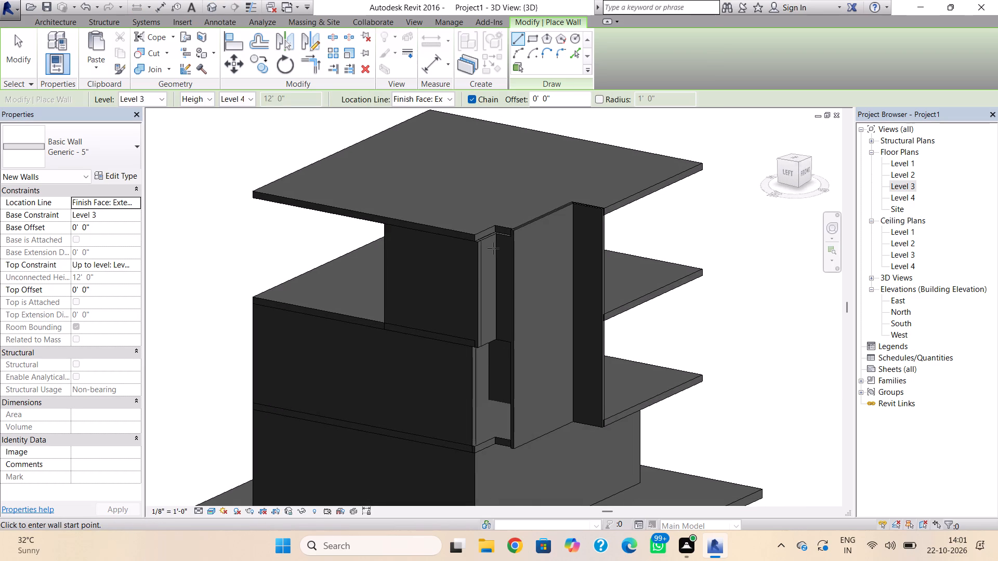
{"action": "scroll", "coordinate": [493, 248], "scroll_direction": "up", "scroll_amount": 3}
{"action": "right_click_drag", "start_coordinate": [492, 251], "coordinate": [448, 262], "text": "shift"}
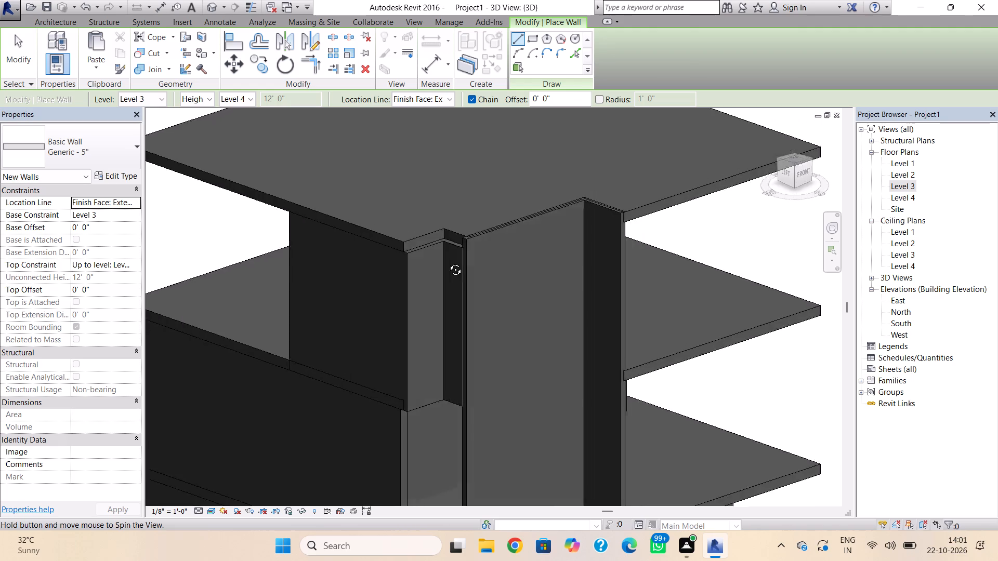
{"action": "right_click_drag", "start_coordinate": [448, 262], "coordinate": [450, 212], "text": "shift"}
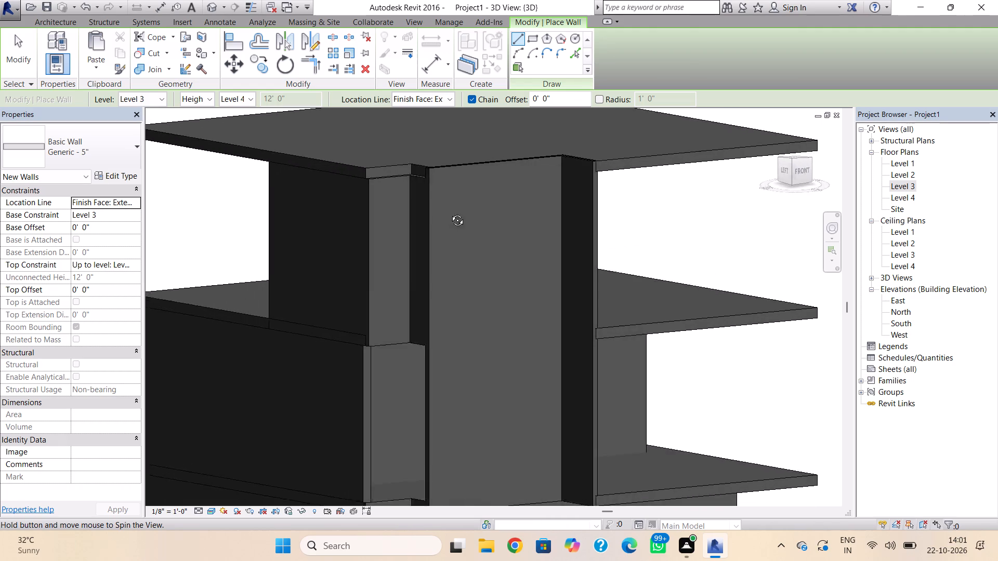
{"action": "right_click_drag", "start_coordinate": [450, 212], "coordinate": [488, 213], "text": "shift"}
{"action": "key", "text": "Escape"}
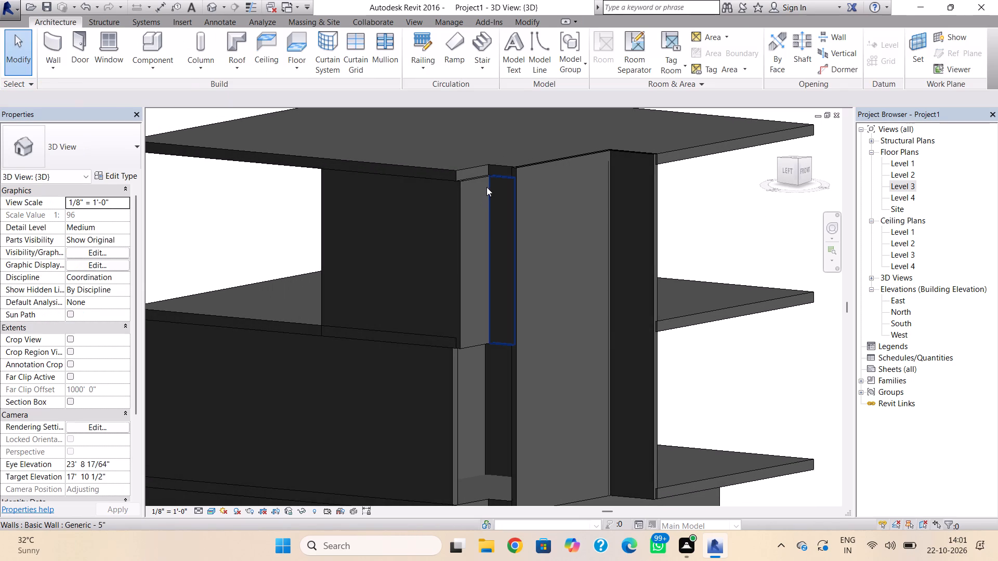
{"action": "left_click", "coordinate": [487, 187]}
{"action": "left_click_drag", "start_coordinate": [501, 172], "coordinate": [502, 167]}
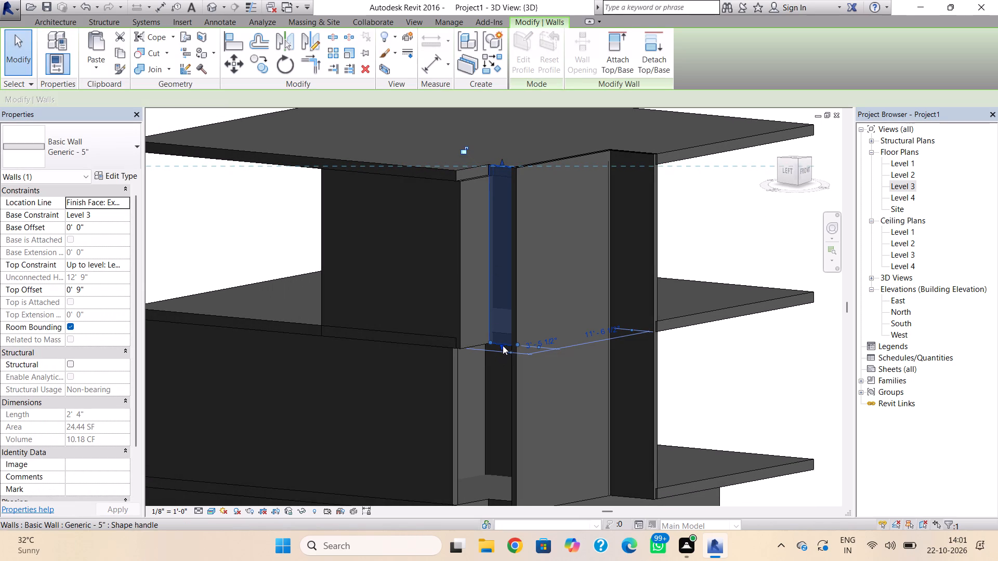
{"action": "left_click_drag", "start_coordinate": [503, 345], "coordinate": [497, 404]}
{"action": "middle_click_drag", "start_coordinate": [497, 404], "coordinate": [492, 319]}
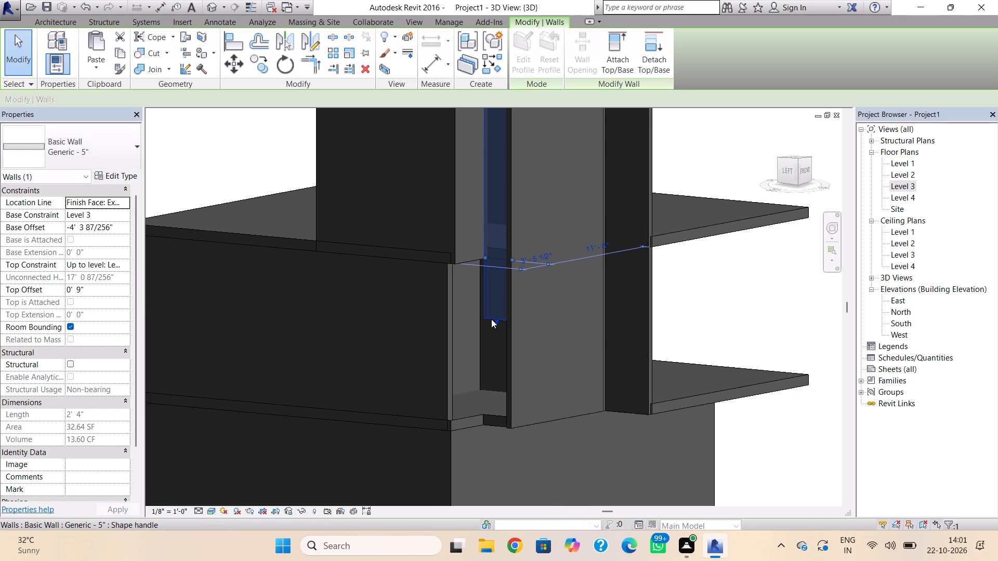
{"action": "left_click_drag", "start_coordinate": [494, 318], "coordinate": [488, 422]}
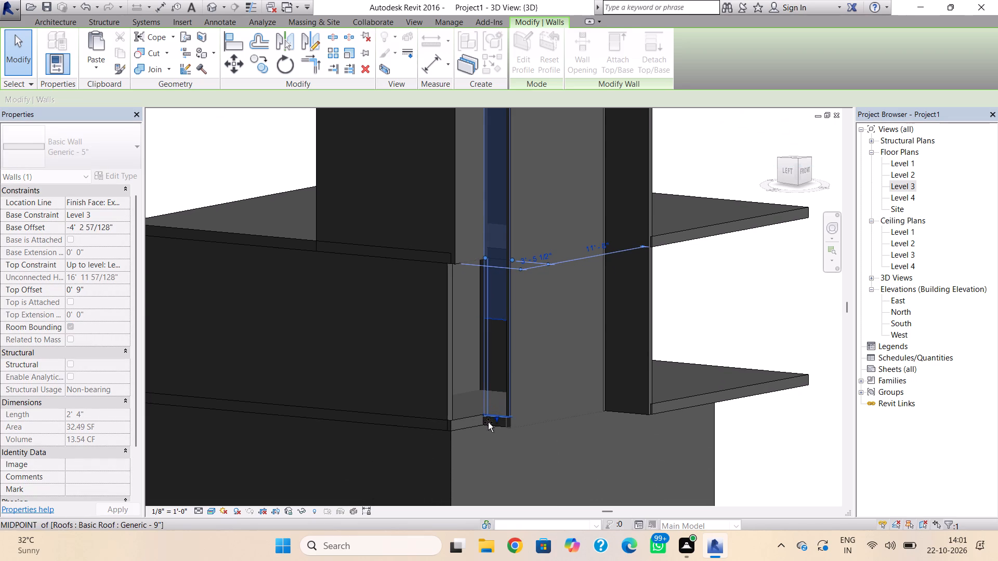
{"action": "left_click_drag", "start_coordinate": [488, 422], "coordinate": [488, 426]}
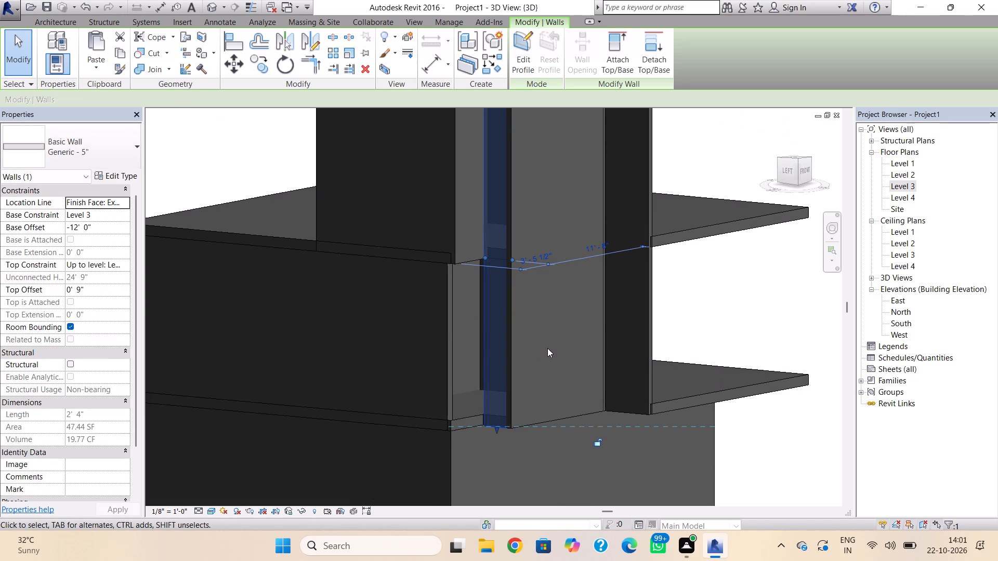
{"action": "key", "text": "Escape"}
Extend the adjoining 3' 5 1/2" Generic - 5" wall to a 9" top offset and a -12' base offset.
{"action": "right_click_drag", "start_coordinate": [558, 339], "coordinate": [534, 348], "text": "shift"}
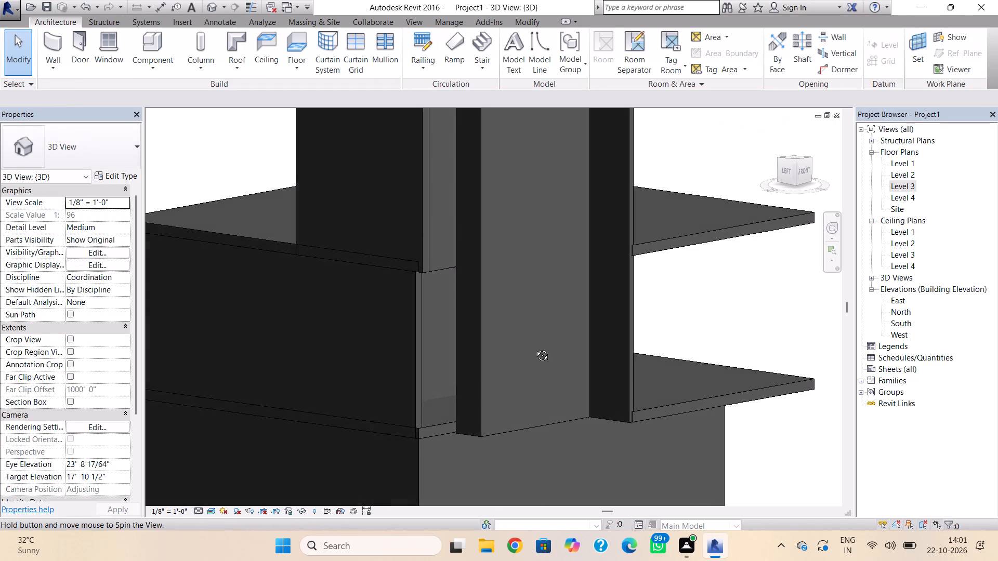
{"action": "right_click_drag", "start_coordinate": [534, 348], "coordinate": [510, 355], "text": "shift"}
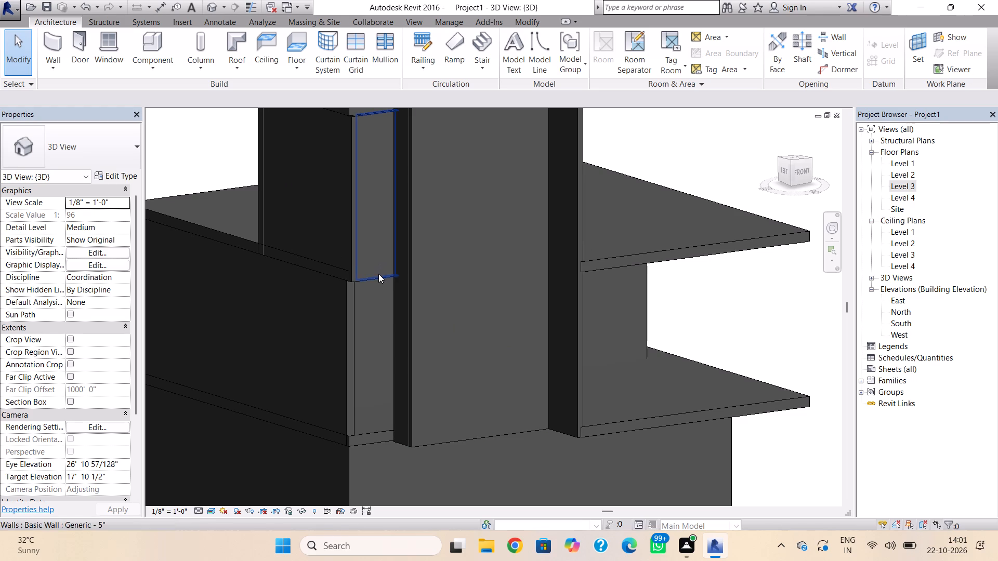
{"action": "middle_click_drag", "start_coordinate": [378, 274], "coordinate": [388, 305]}
{"action": "left_click", "coordinate": [390, 301]}
{"action": "left_click", "coordinate": [392, 308]}
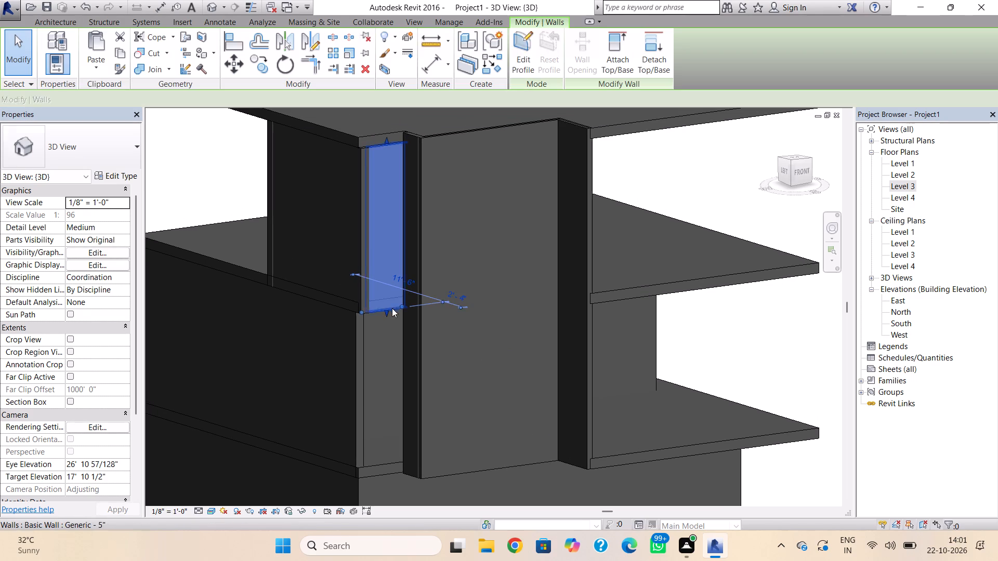
{"action": "scroll", "coordinate": [391, 194], "scroll_direction": "up", "scroll_amount": 1}
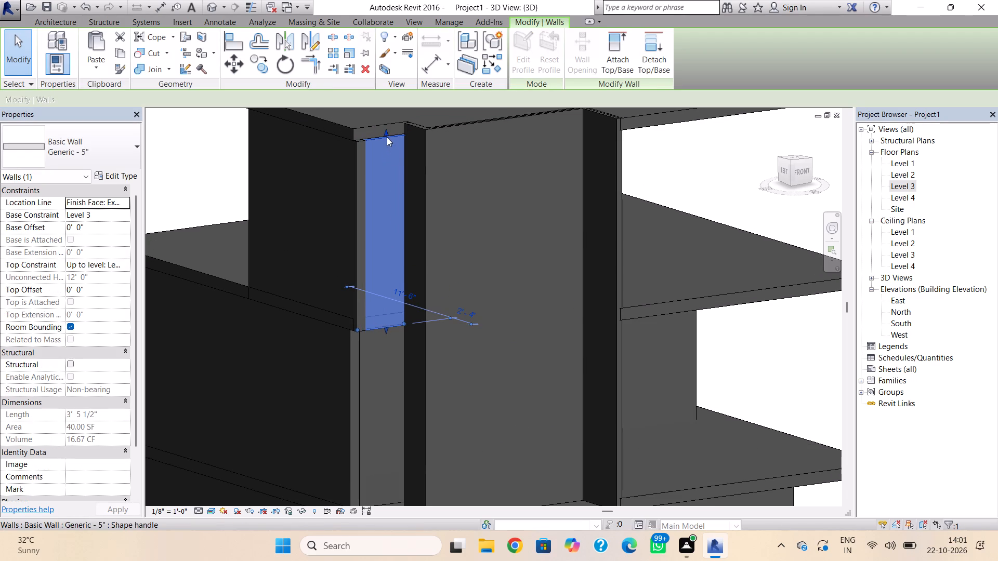
{"action": "left_click_drag", "start_coordinate": [386, 136], "coordinate": [385, 129]}
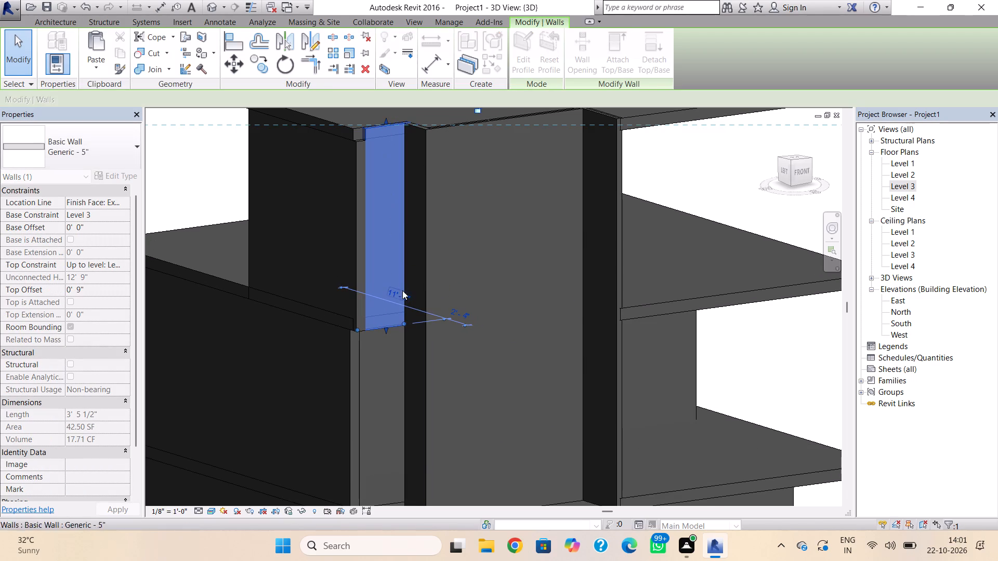
{"action": "left_click_drag", "start_coordinate": [387, 329], "coordinate": [378, 434]}
{"action": "middle_click_drag", "start_coordinate": [378, 433], "coordinate": [377, 361]}
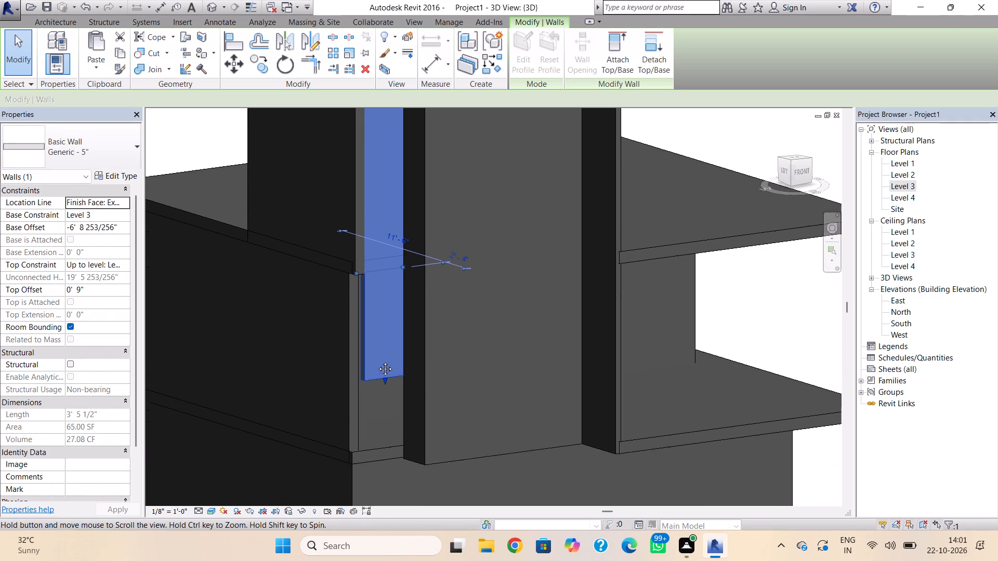
{"action": "middle_click_drag", "start_coordinate": [377, 361], "coordinate": [379, 334]}
{"action": "left_click_drag", "start_coordinate": [382, 337], "coordinate": [377, 418]}
{"action": "key", "text": "Escape"}
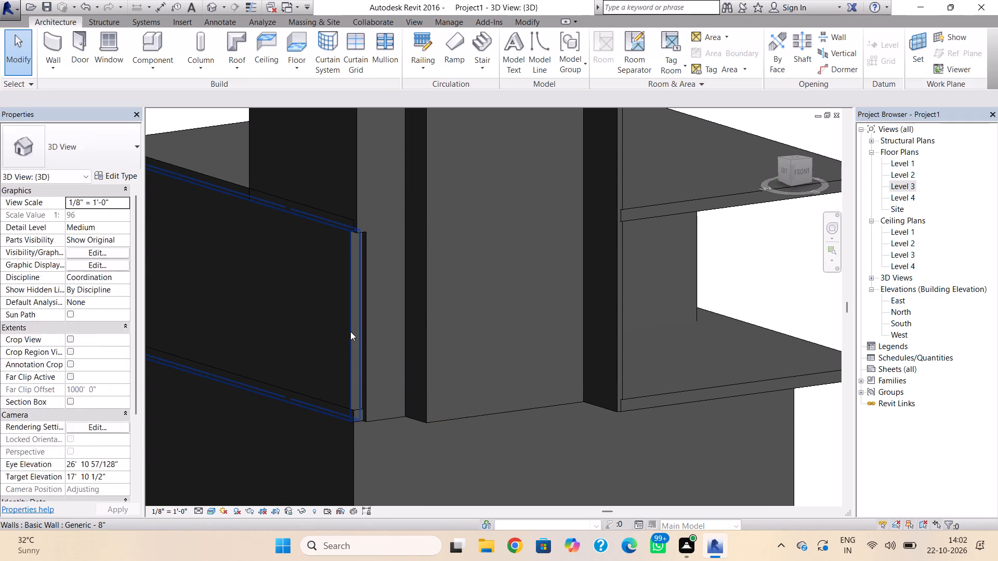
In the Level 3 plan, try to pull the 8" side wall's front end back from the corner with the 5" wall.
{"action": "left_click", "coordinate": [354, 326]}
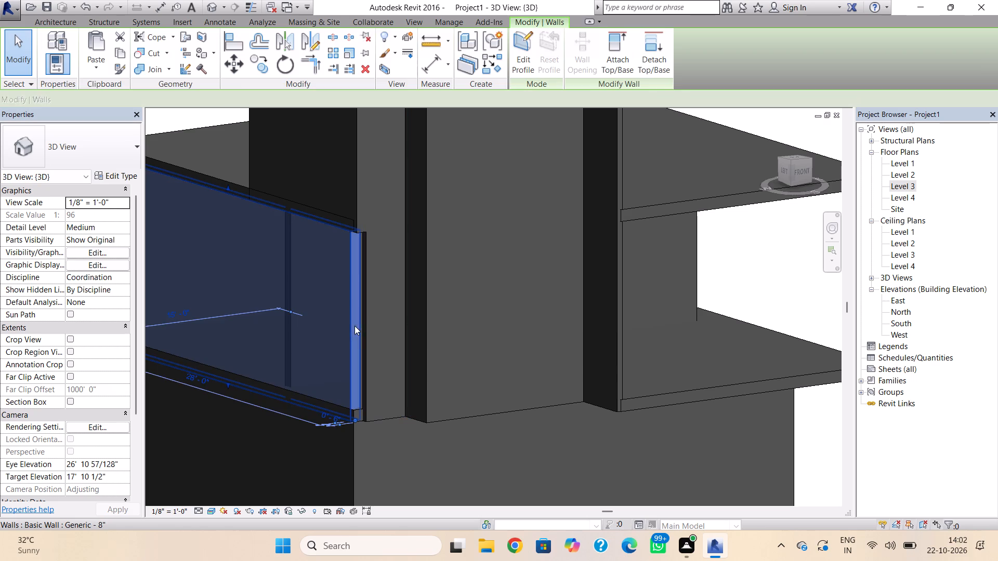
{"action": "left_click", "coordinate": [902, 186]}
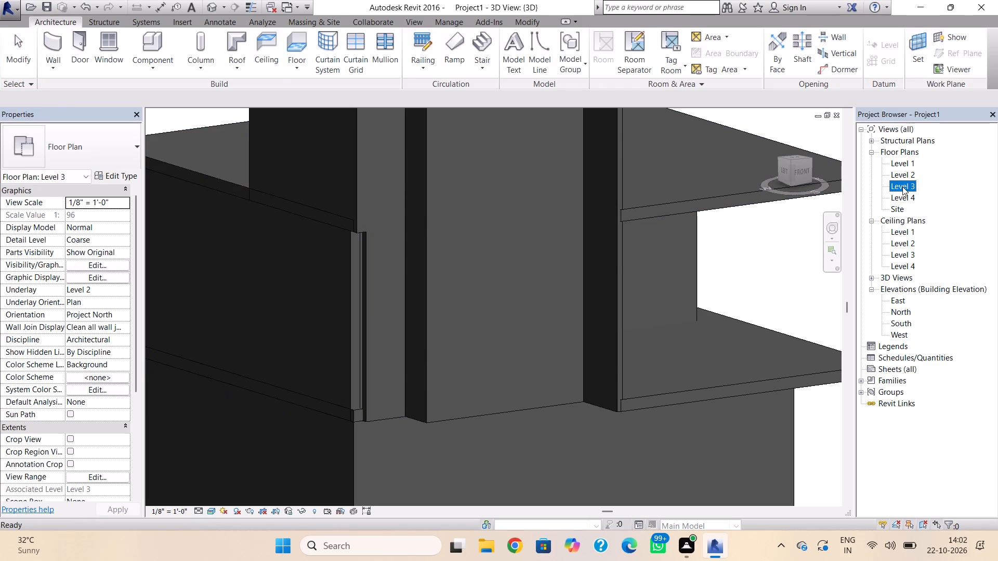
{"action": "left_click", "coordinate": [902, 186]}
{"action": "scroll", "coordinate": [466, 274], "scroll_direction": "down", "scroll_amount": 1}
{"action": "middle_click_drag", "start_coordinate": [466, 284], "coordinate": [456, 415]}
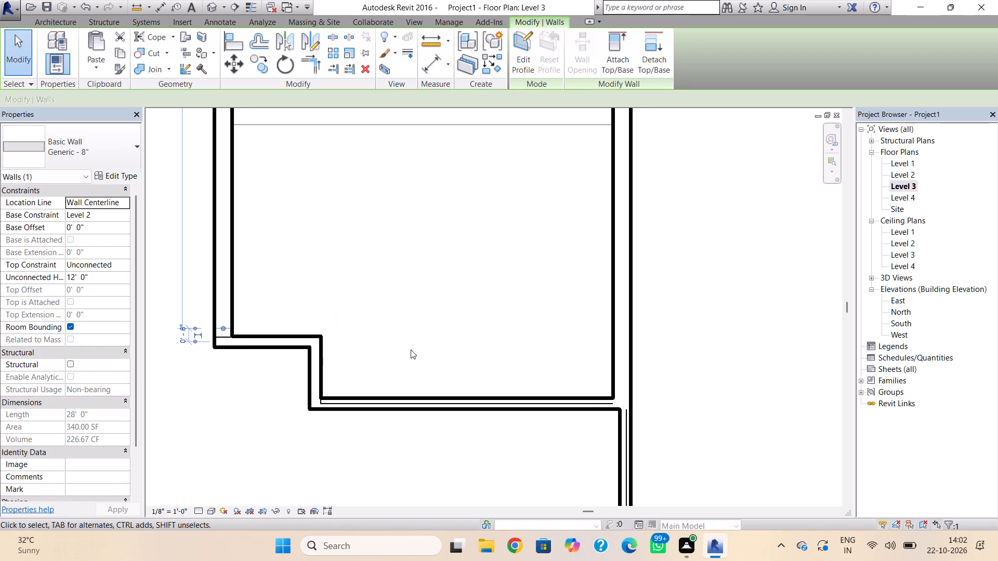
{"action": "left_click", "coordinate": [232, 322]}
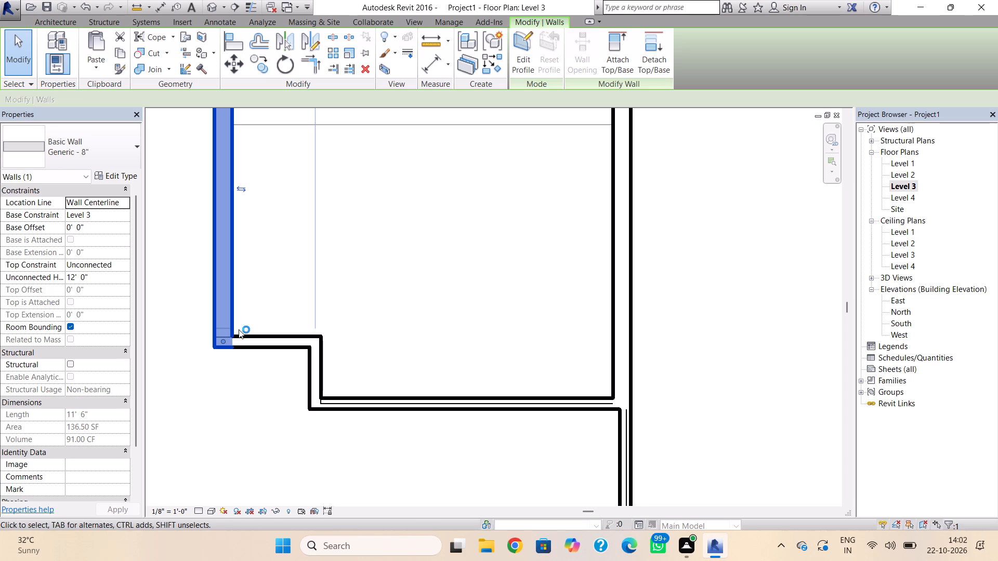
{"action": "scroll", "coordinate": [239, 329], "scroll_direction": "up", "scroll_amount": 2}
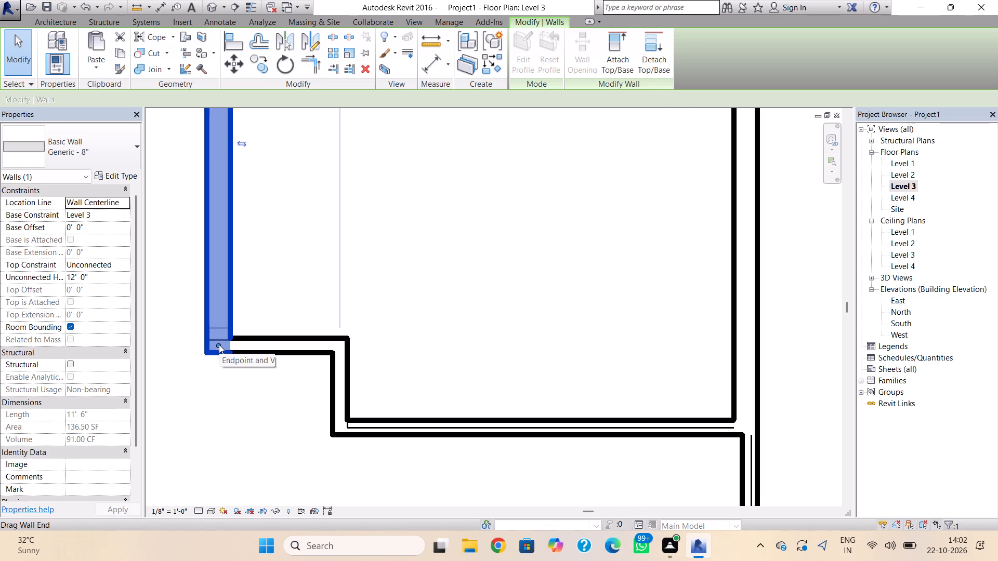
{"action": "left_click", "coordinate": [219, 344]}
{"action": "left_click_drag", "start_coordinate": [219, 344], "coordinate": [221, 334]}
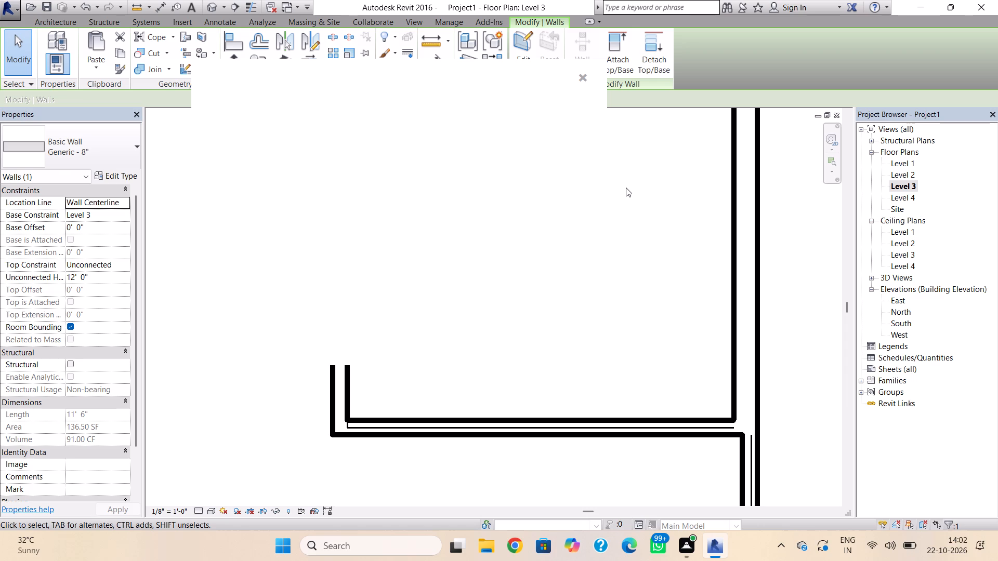
Close the blank notification card covering the plan view.
{"action": "left_click", "coordinate": [582, 76]}
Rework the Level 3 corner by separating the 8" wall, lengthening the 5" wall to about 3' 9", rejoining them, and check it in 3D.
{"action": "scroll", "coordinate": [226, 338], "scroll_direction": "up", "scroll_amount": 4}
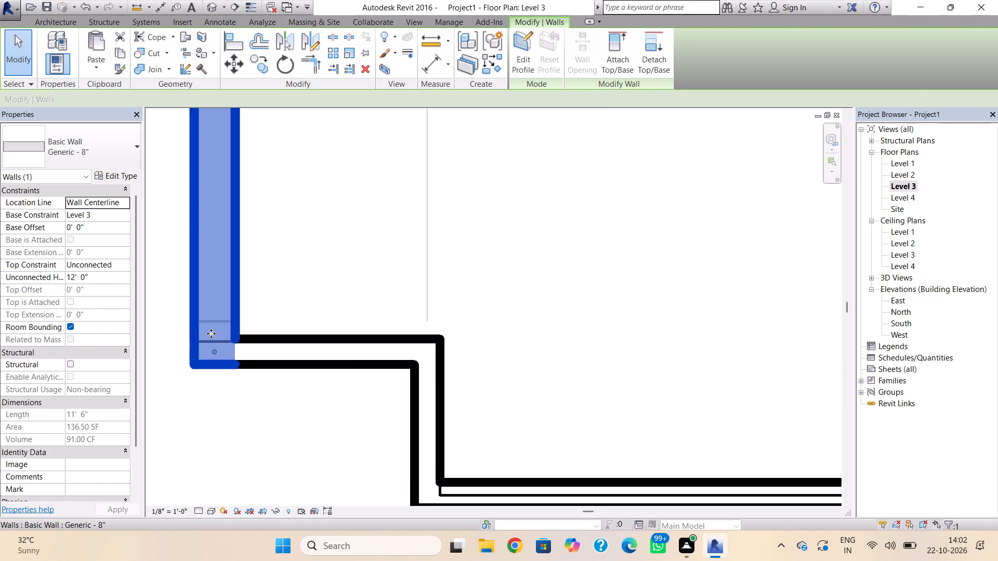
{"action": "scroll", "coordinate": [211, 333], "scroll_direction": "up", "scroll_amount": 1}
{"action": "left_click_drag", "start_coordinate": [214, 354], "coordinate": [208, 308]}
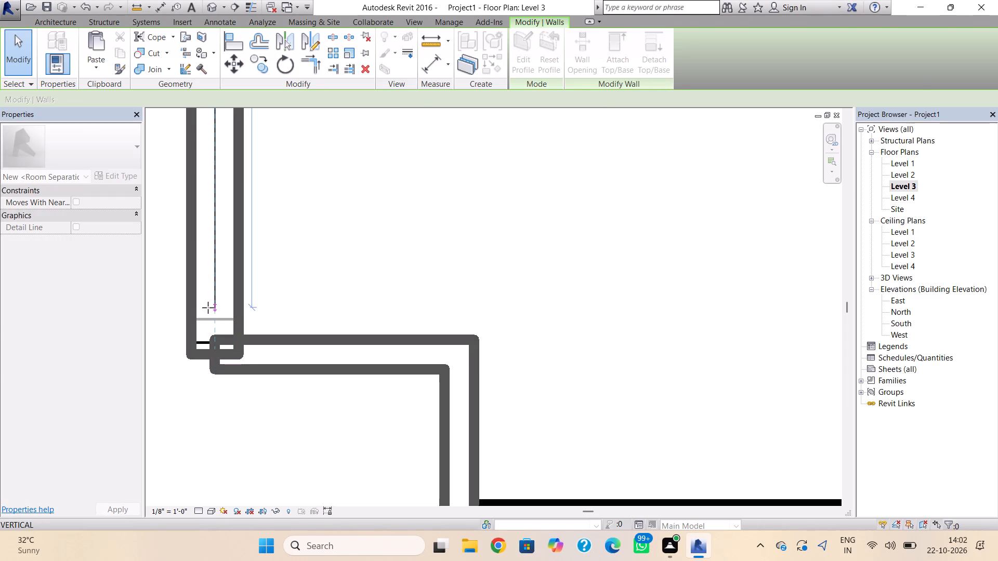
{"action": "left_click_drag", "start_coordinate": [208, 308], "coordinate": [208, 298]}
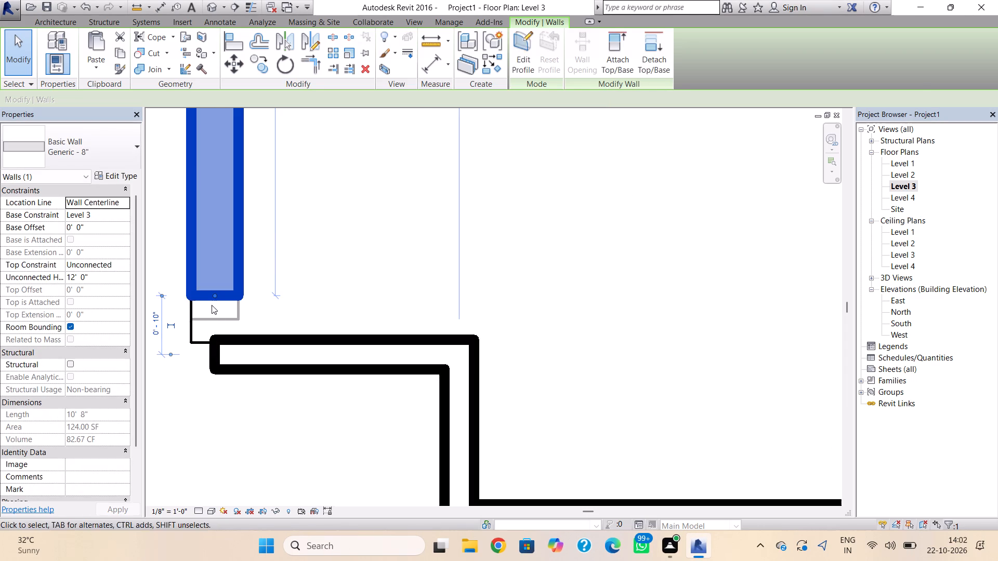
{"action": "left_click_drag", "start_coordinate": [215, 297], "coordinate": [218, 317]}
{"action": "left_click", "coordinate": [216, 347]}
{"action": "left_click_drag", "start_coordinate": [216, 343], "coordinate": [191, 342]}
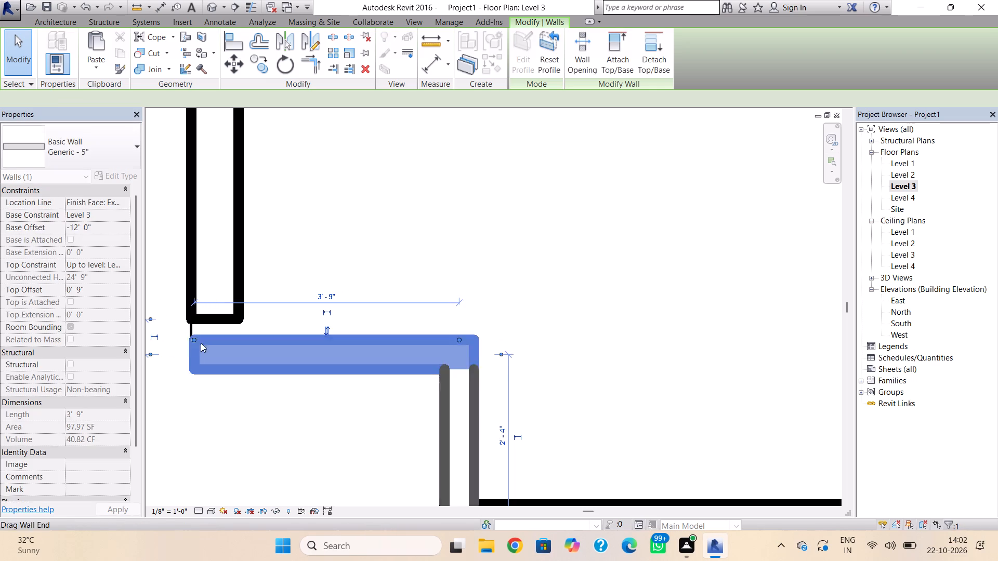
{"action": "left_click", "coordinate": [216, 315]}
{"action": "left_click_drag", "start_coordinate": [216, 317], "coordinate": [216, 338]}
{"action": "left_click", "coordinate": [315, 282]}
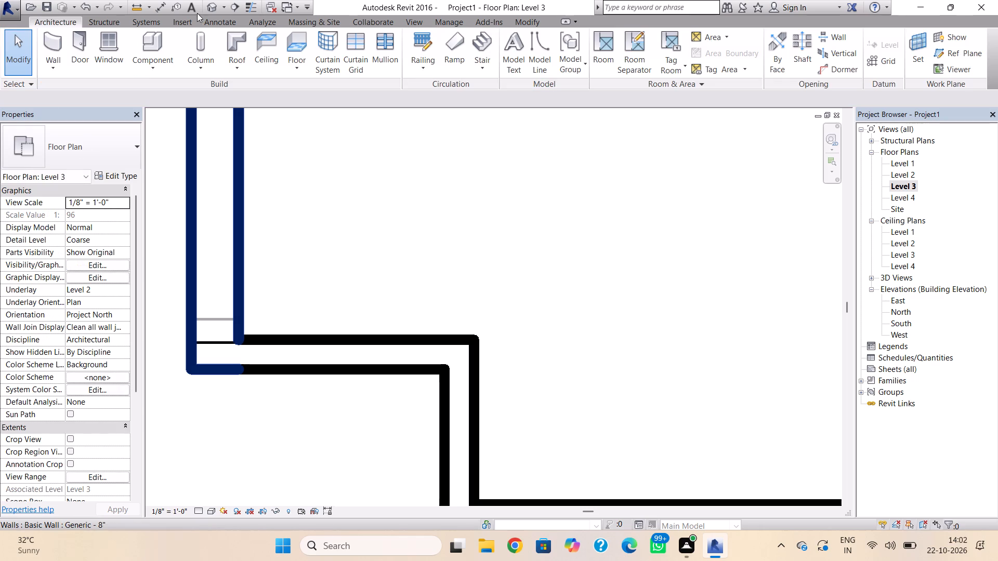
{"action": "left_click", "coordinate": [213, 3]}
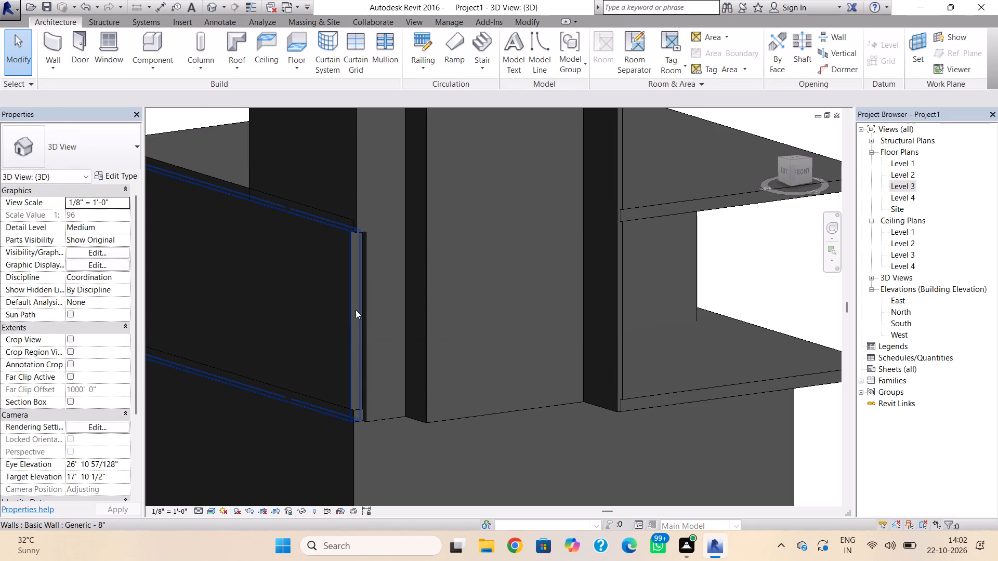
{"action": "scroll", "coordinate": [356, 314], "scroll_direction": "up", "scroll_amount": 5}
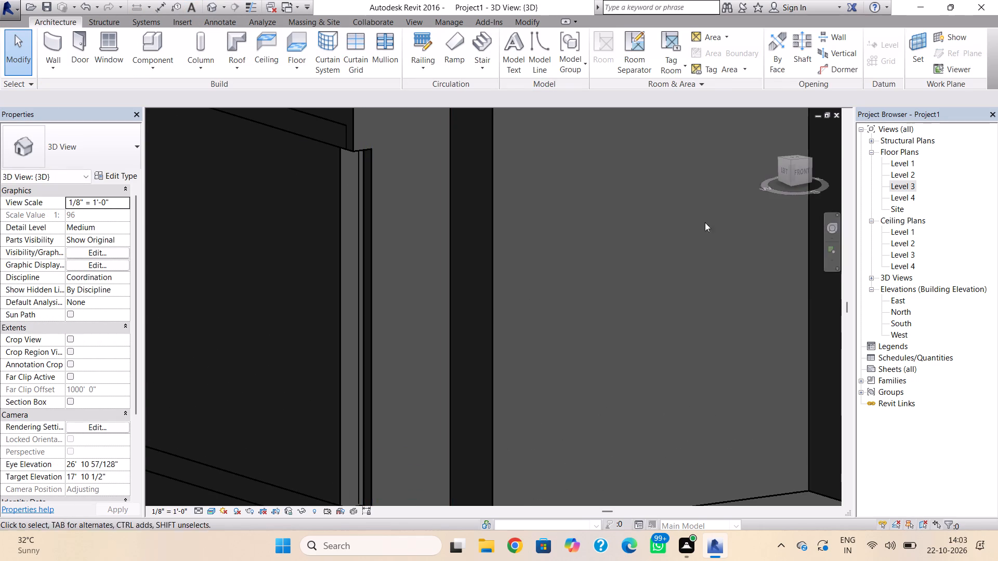
In the Level 3 plan, shorten the 8" side wall to about 11' 3", ending it at the 5" wall's inner face.
{"action": "double_click", "coordinate": [903, 187]}
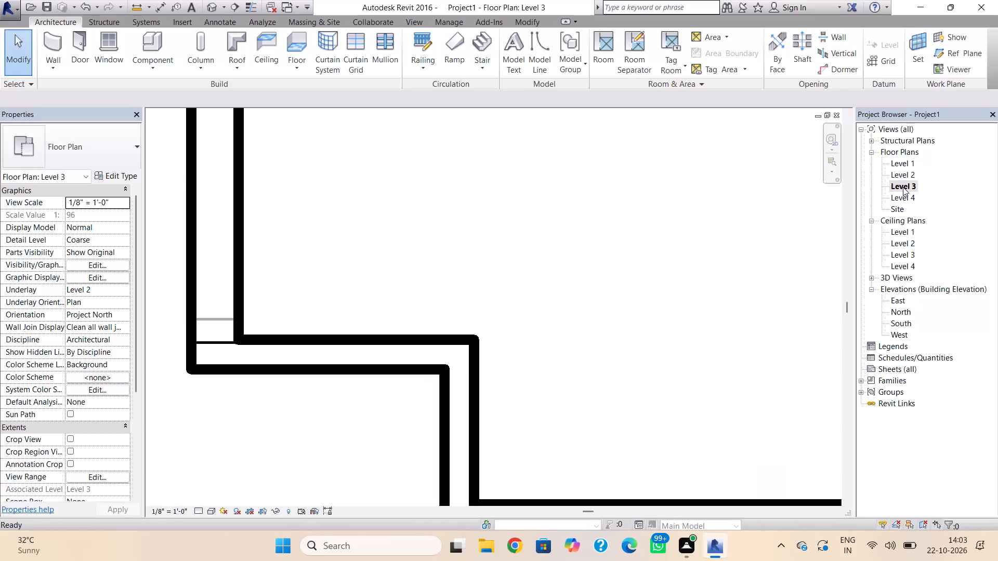
{"action": "left_click", "coordinate": [234, 314]}
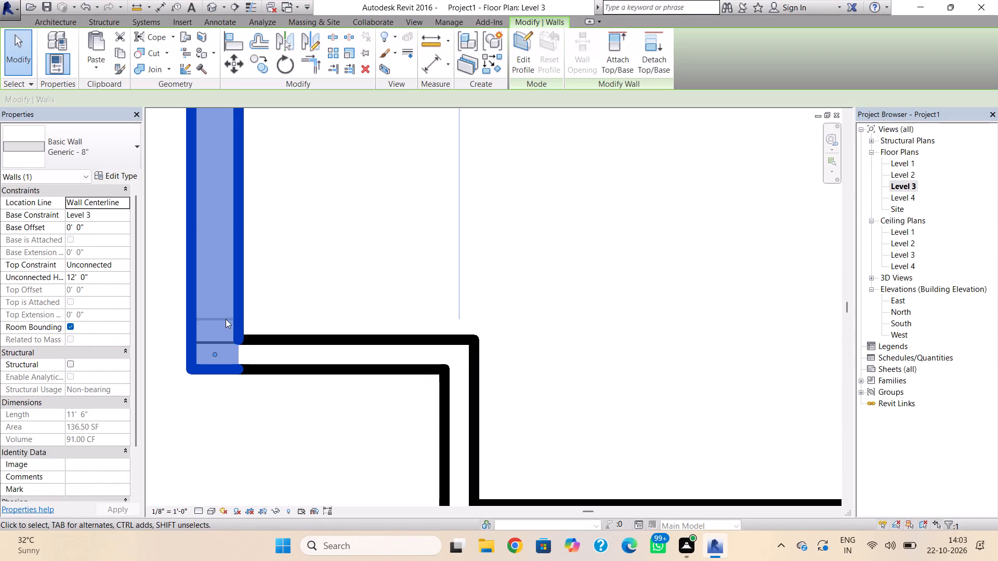
{"action": "scroll", "coordinate": [219, 344], "scroll_direction": "up", "scroll_amount": 3}
{"action": "left_click_drag", "start_coordinate": [209, 358], "coordinate": [213, 340]}
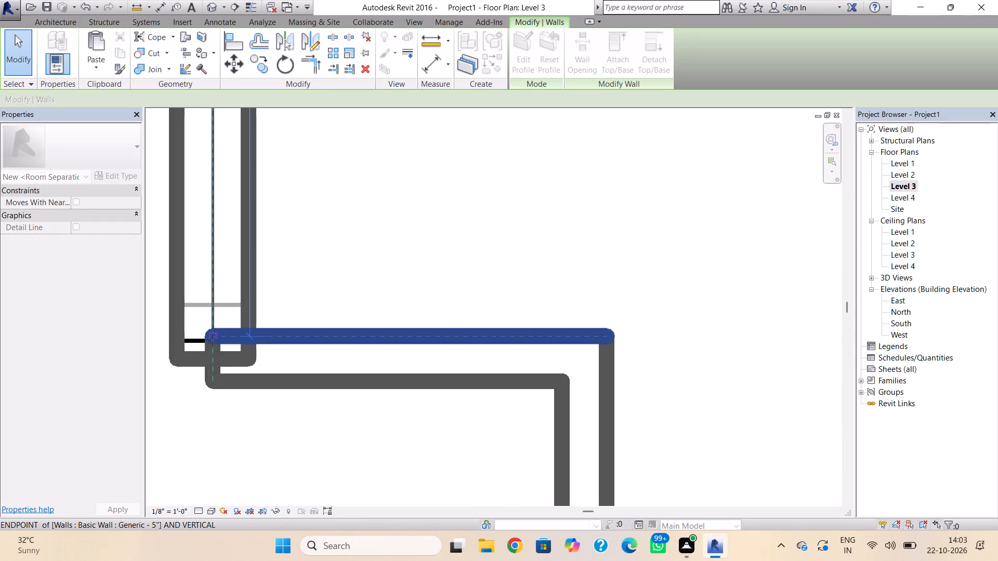
{"action": "left_click_drag", "start_coordinate": [213, 340], "coordinate": [214, 330]}
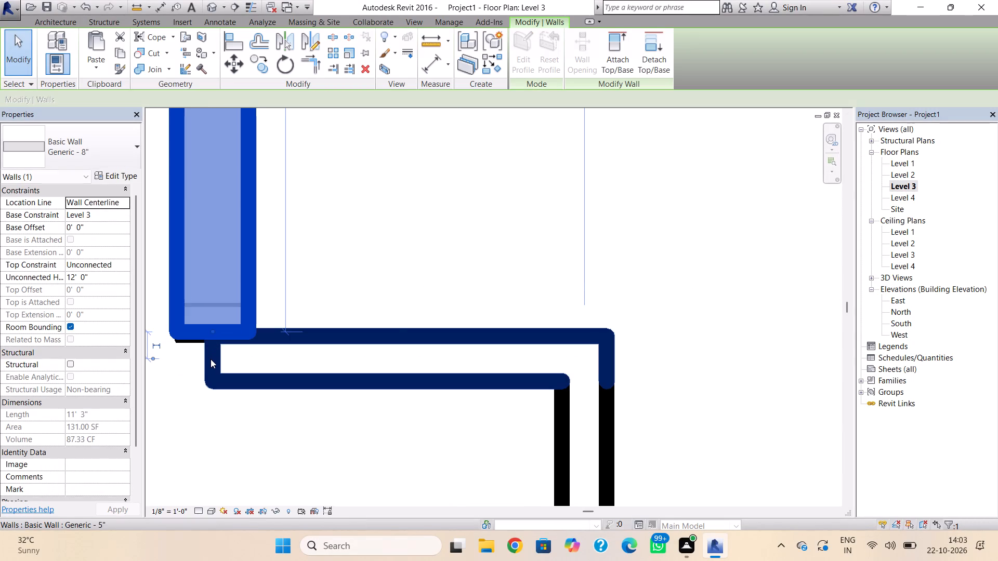
In the Level 3 plan, extend the 5" front wall's end to the outer face of the 8" side wall.
{"action": "left_click", "coordinate": [212, 354]}
{"action": "left_click_drag", "start_coordinate": [212, 354], "coordinate": [206, 355]}
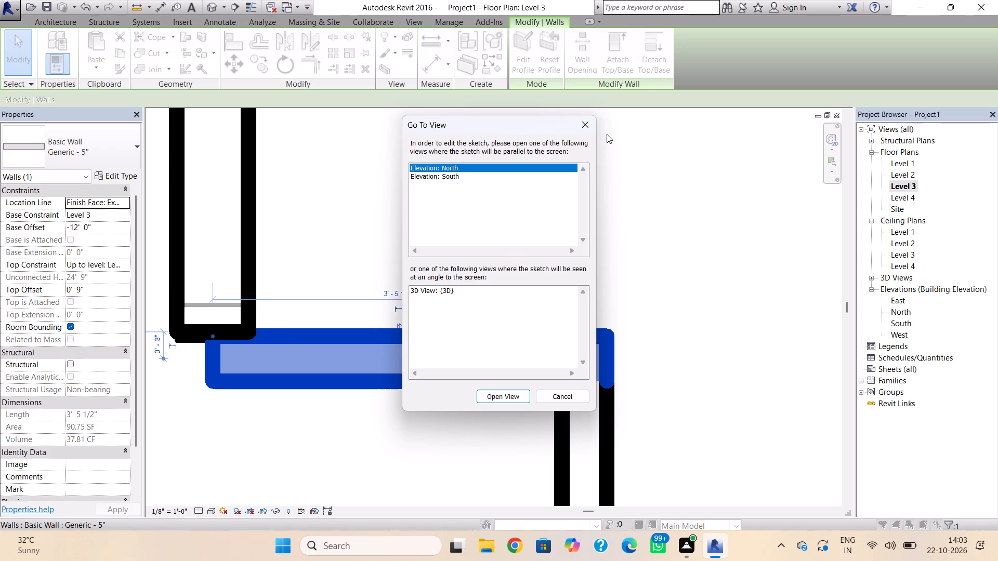
{"action": "left_click", "coordinate": [591, 127]}
{"action": "left_click_drag", "start_coordinate": [216, 335], "coordinate": [204, 335]}
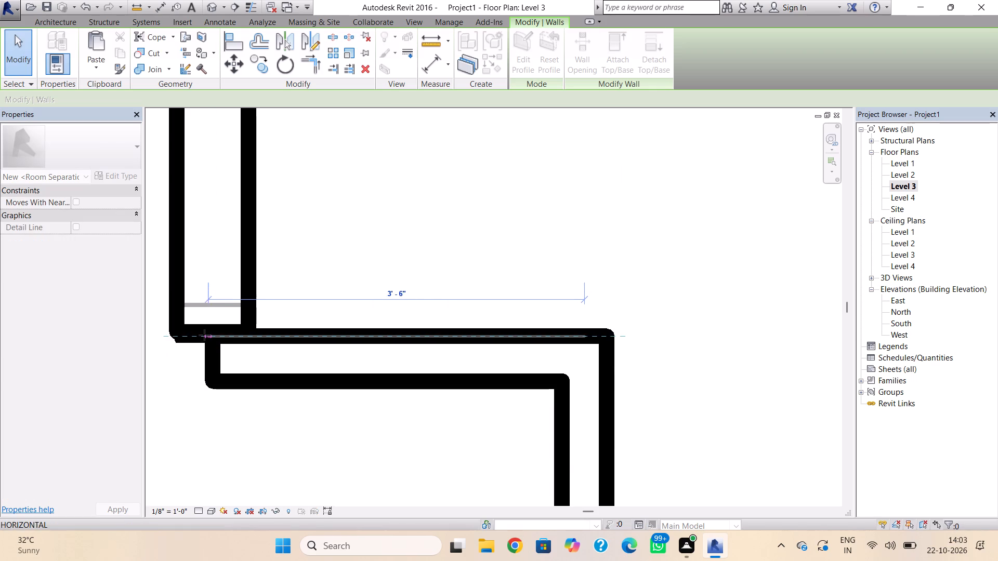
{"action": "left_click_drag", "start_coordinate": [204, 335], "coordinate": [176, 337]}
{"action": "left_click", "coordinate": [427, 256]}
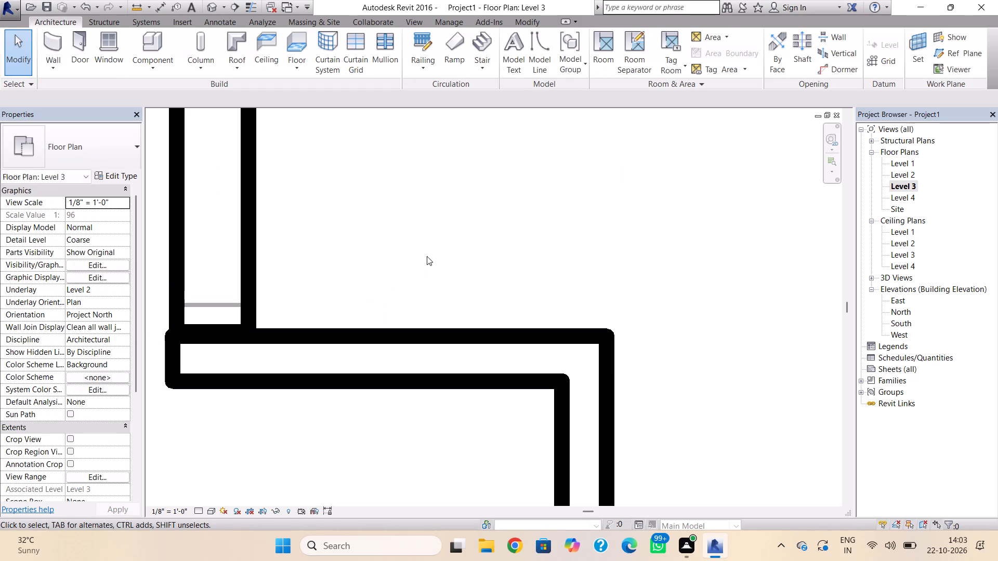
Examine the corner between the 8" side walls and the 5" front wall in 3D and in the Level 3 plan.
{"action": "left_click", "coordinate": [215, 3]}
{"action": "scroll", "coordinate": [426, 211], "scroll_direction": "down", "scroll_amount": 4}
{"action": "middle_click_drag", "start_coordinate": [424, 245], "coordinate": [410, 291]}
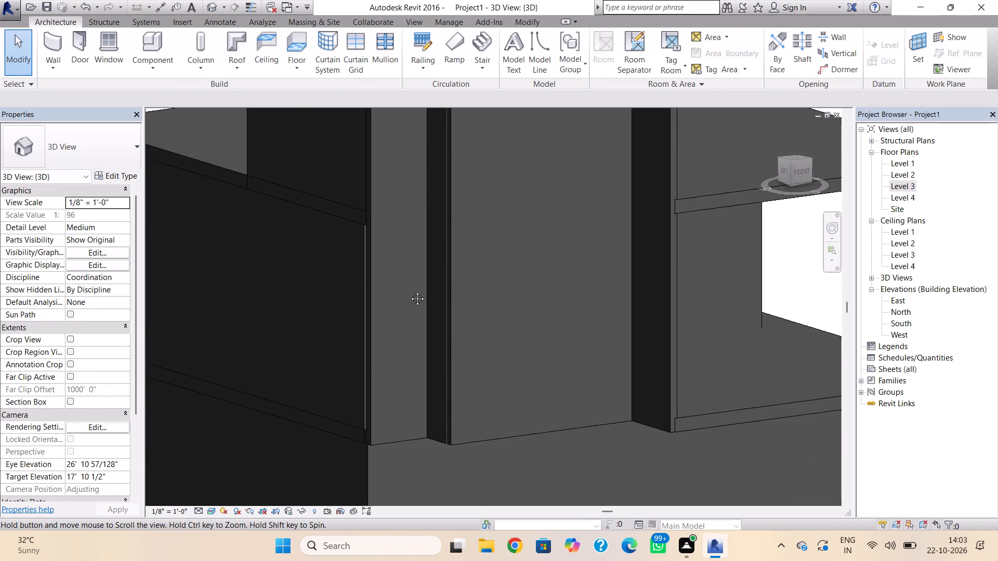
{"action": "middle_click_drag", "start_coordinate": [410, 291], "coordinate": [402, 314]}
{"action": "right_click_drag", "start_coordinate": [370, 314], "coordinate": [489, 308], "text": "shift"}
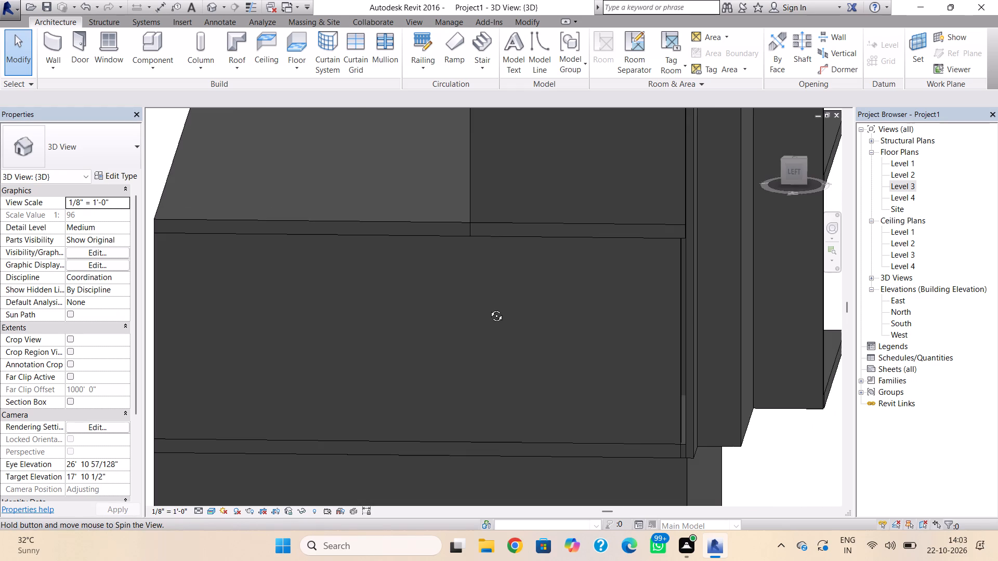
{"action": "right_click_drag", "start_coordinate": [489, 308], "coordinate": [444, 314], "text": "shift"}
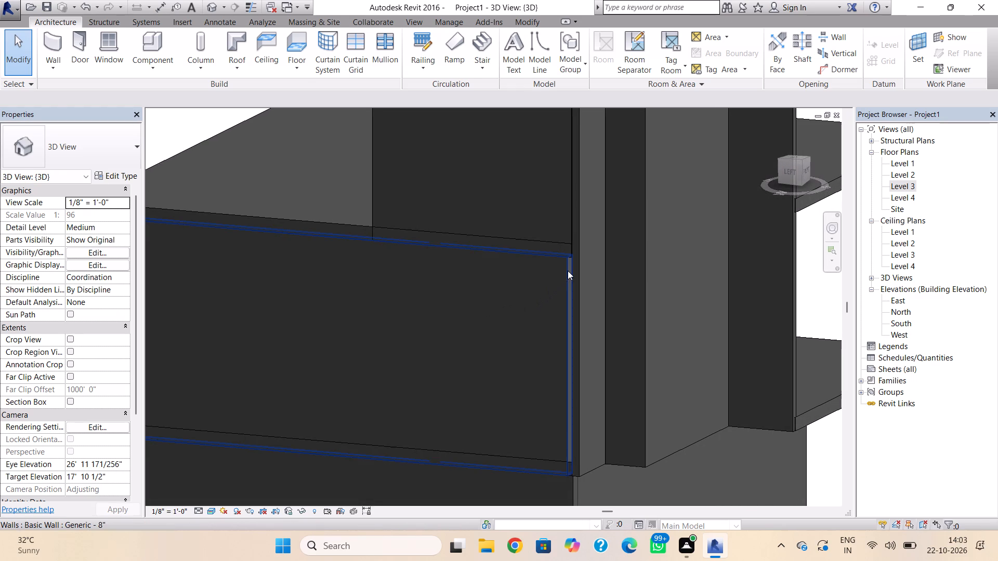
{"action": "left_click", "coordinate": [568, 271]}
{"action": "double_click", "coordinate": [905, 183]}
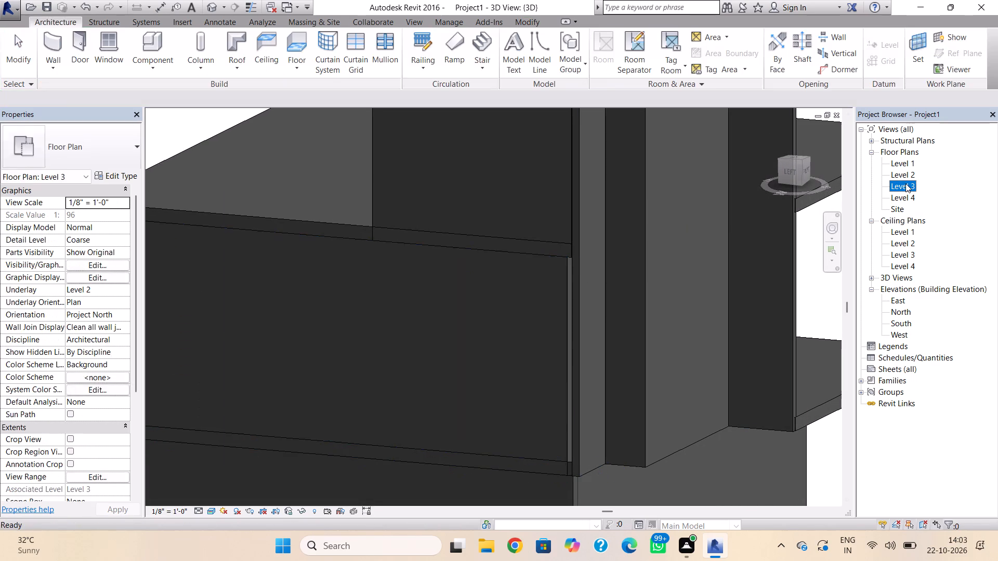
{"action": "scroll", "coordinate": [220, 301], "scroll_direction": "up", "scroll_amount": 2}
{"action": "left_click", "coordinate": [211, 306]}
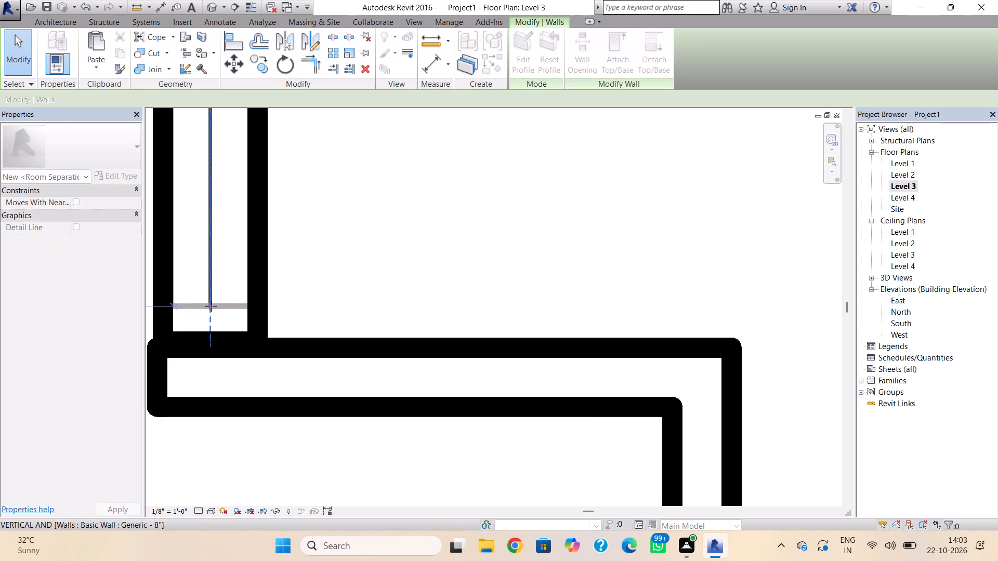
{"action": "left_click", "coordinate": [257, 314]}
{"action": "scroll", "coordinate": [212, 344], "scroll_direction": "up", "scroll_amount": 2}
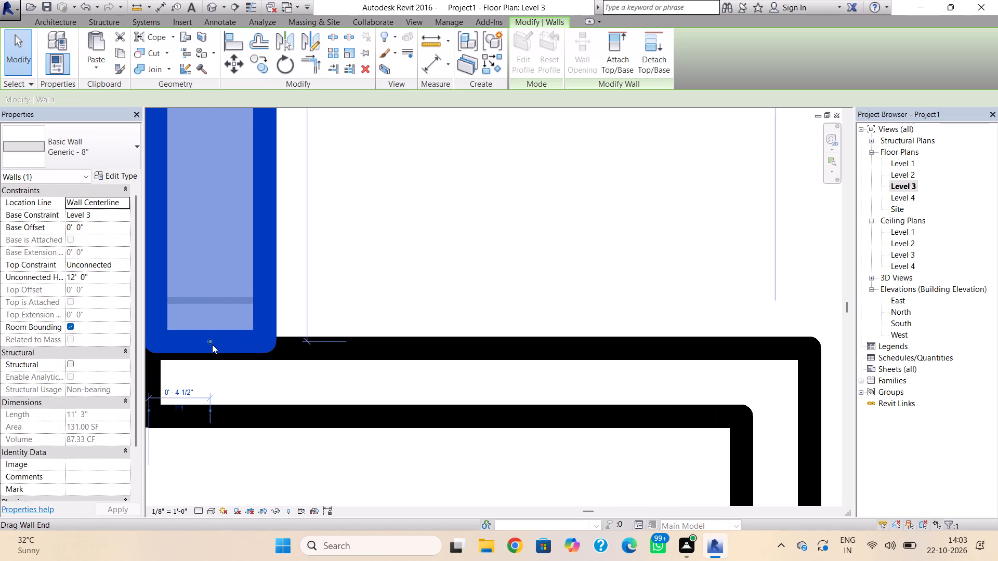
{"action": "key", "text": "Escape"}
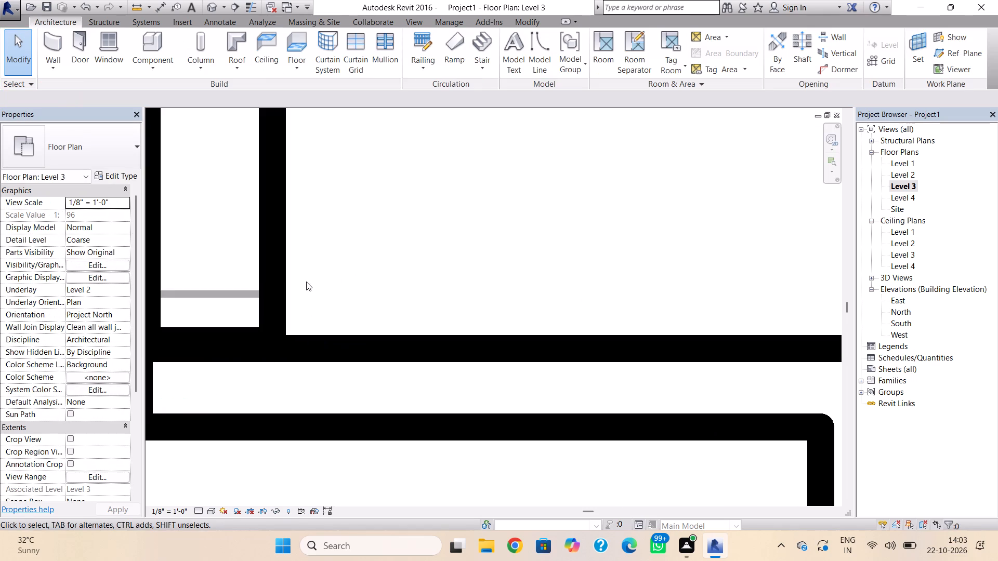
{"action": "middle_click_drag", "start_coordinate": [307, 282], "coordinate": [432, 252]}
{"action": "right_click_drag", "start_coordinate": [323, 277], "coordinate": [413, 261], "text": "shift"}
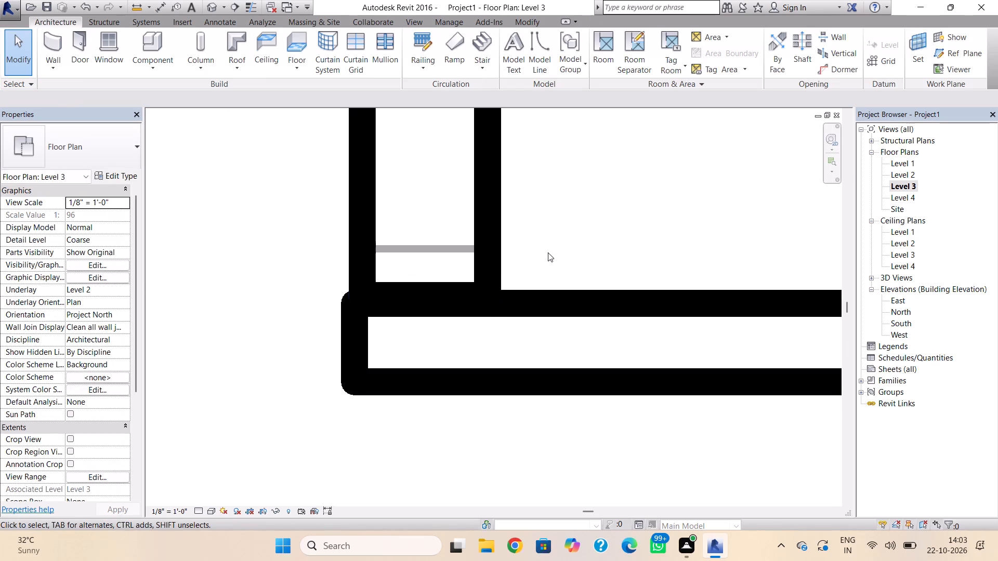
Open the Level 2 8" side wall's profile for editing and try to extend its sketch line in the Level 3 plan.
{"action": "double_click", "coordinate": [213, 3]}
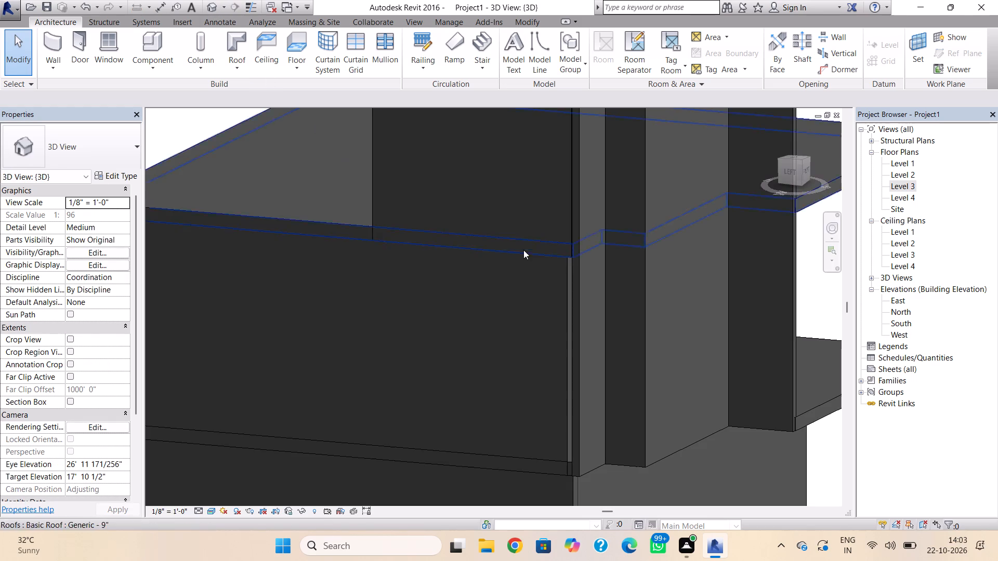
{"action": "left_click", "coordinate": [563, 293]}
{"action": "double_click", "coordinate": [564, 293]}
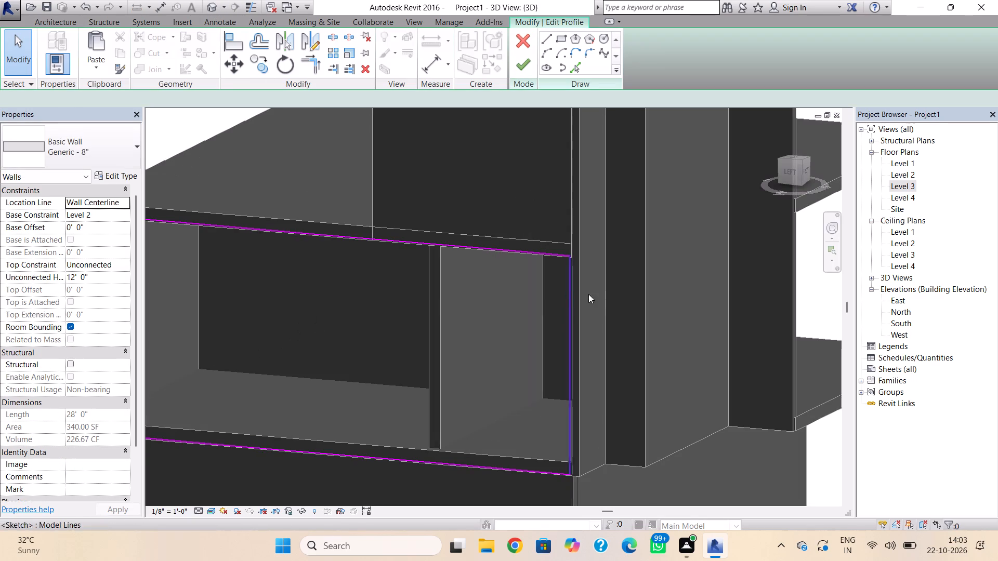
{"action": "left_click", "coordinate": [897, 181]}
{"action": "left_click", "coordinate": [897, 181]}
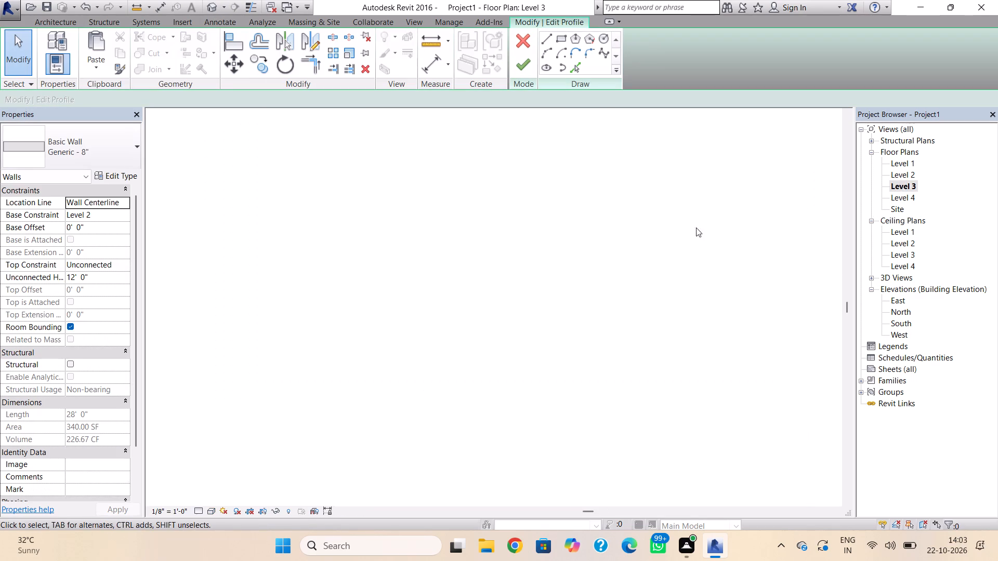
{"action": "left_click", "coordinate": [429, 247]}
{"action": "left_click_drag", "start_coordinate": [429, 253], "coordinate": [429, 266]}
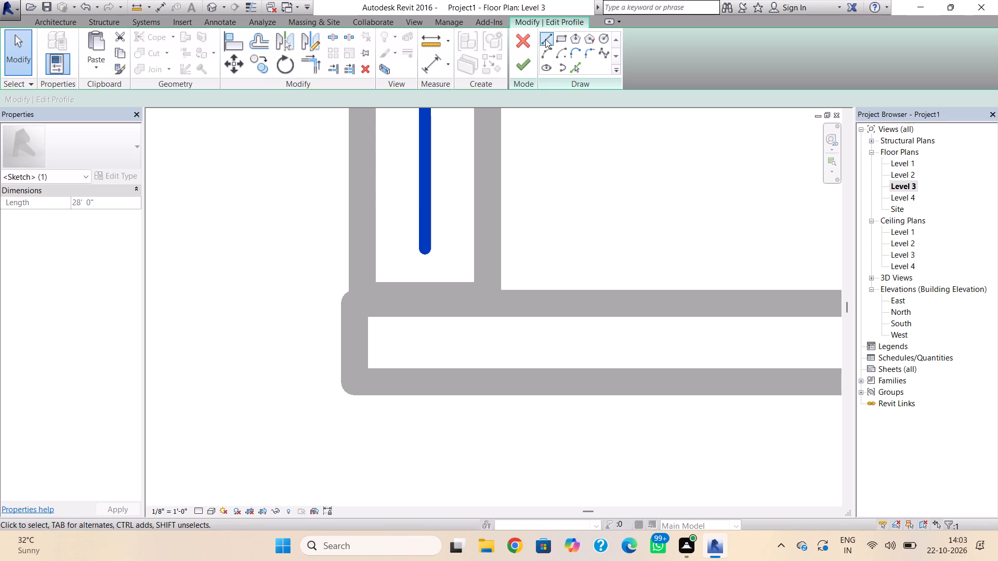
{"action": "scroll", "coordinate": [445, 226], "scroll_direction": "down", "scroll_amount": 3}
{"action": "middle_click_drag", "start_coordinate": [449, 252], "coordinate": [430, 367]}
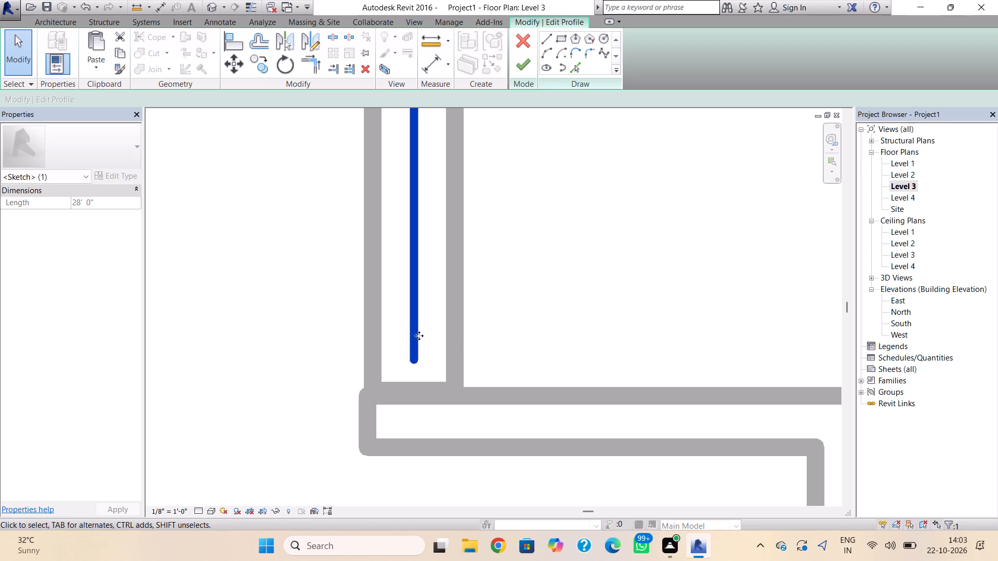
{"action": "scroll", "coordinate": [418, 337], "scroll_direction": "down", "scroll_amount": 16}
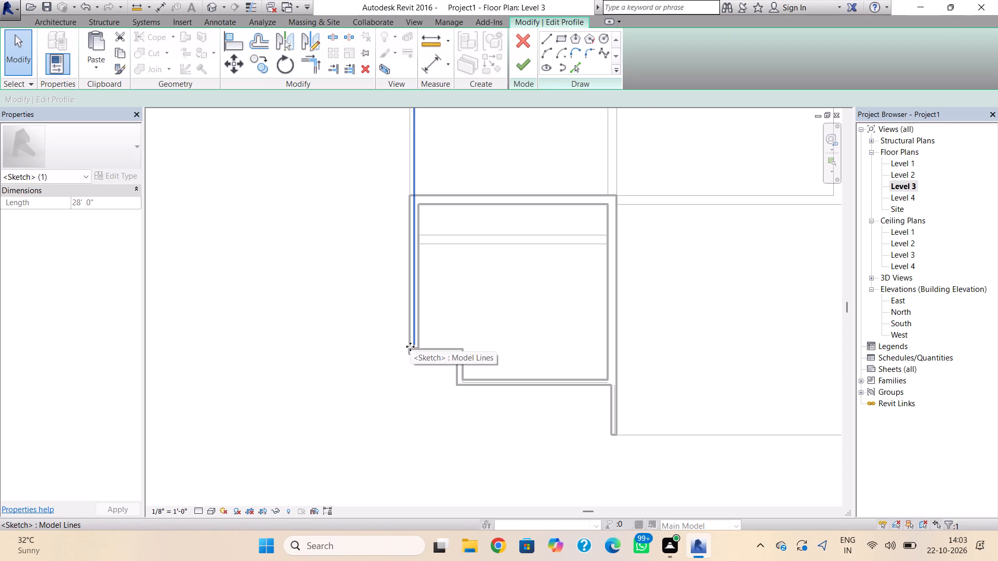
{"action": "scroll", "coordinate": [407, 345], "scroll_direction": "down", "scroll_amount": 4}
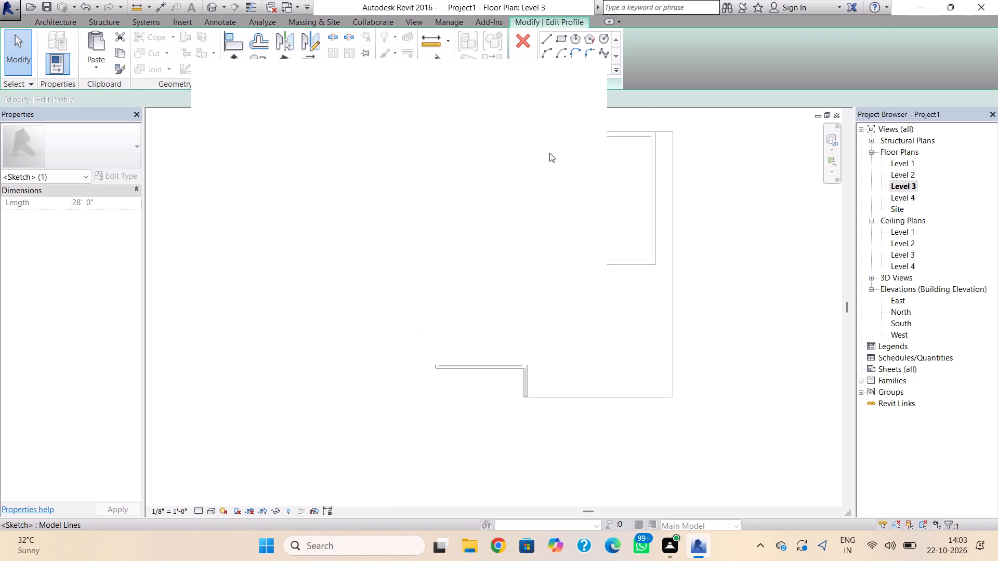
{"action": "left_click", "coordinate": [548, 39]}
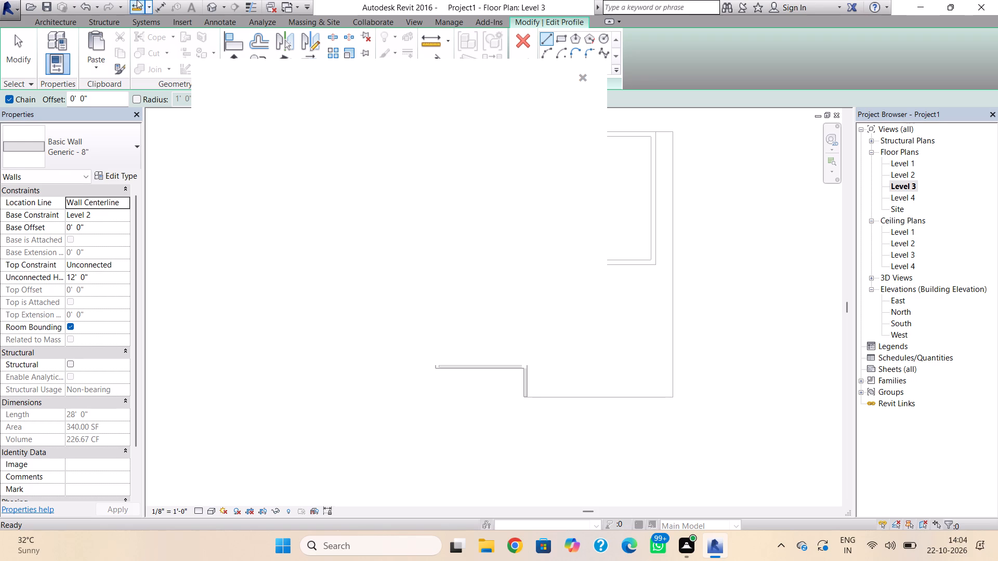
Close the blank notification card covering the plan view.
{"action": "left_click", "coordinate": [575, 77]}
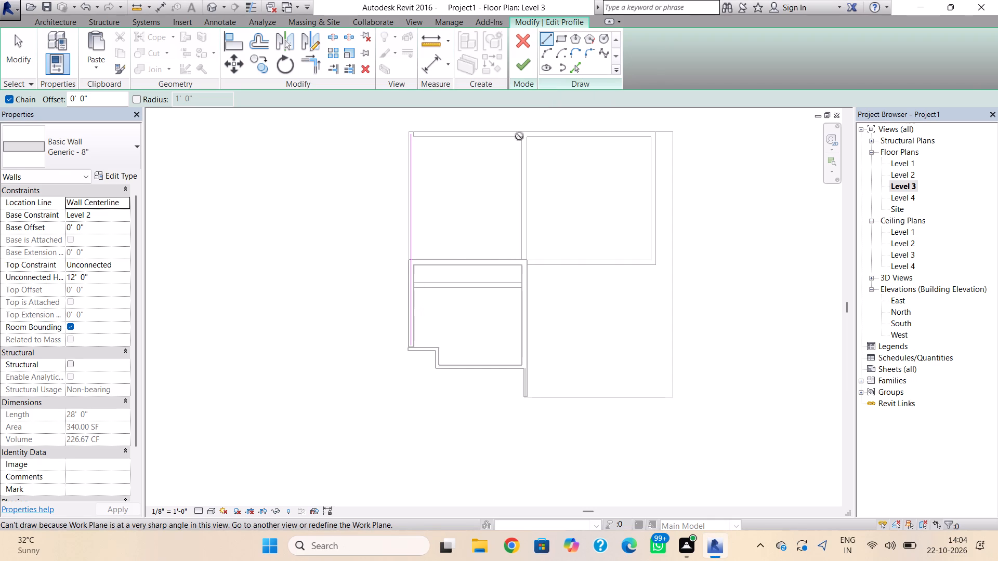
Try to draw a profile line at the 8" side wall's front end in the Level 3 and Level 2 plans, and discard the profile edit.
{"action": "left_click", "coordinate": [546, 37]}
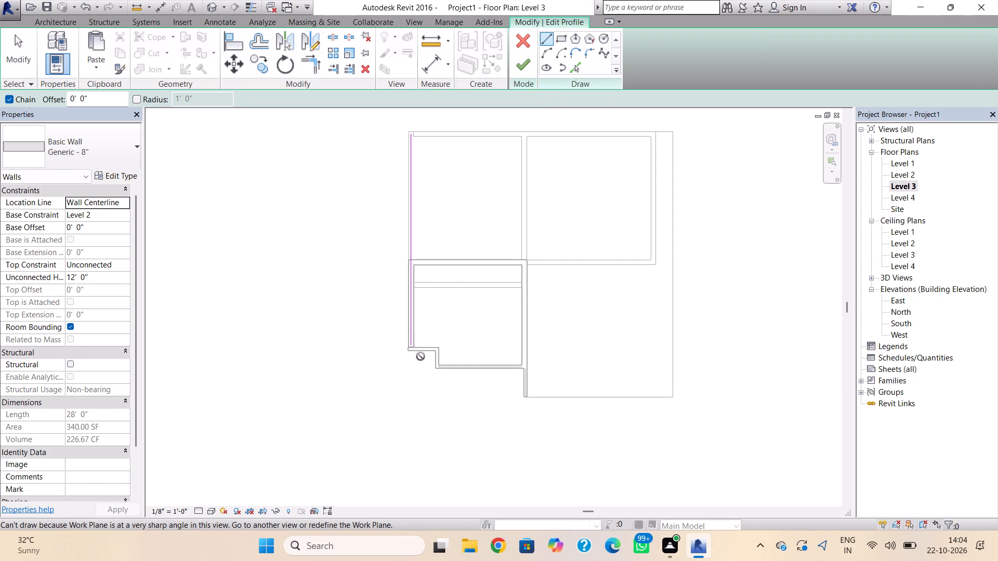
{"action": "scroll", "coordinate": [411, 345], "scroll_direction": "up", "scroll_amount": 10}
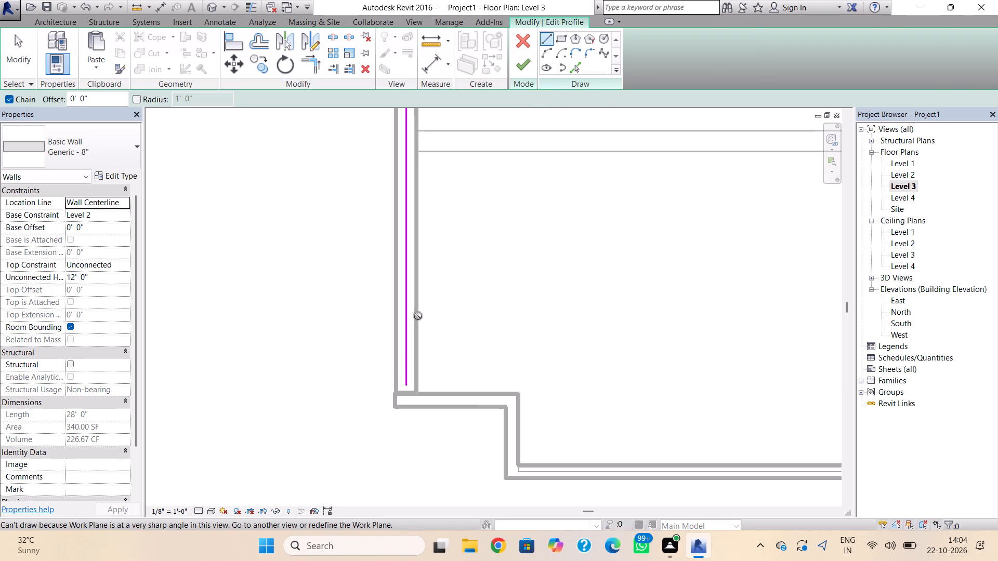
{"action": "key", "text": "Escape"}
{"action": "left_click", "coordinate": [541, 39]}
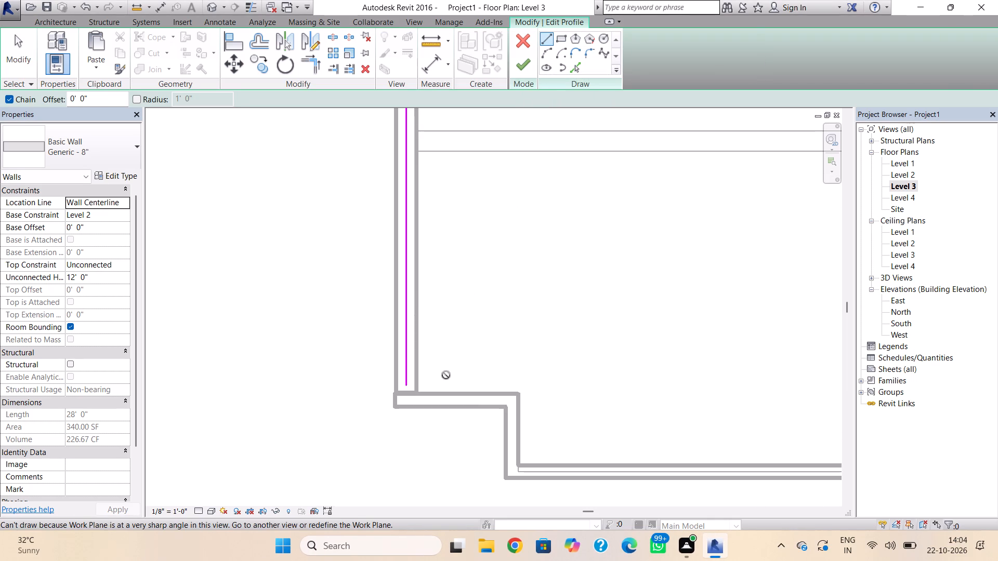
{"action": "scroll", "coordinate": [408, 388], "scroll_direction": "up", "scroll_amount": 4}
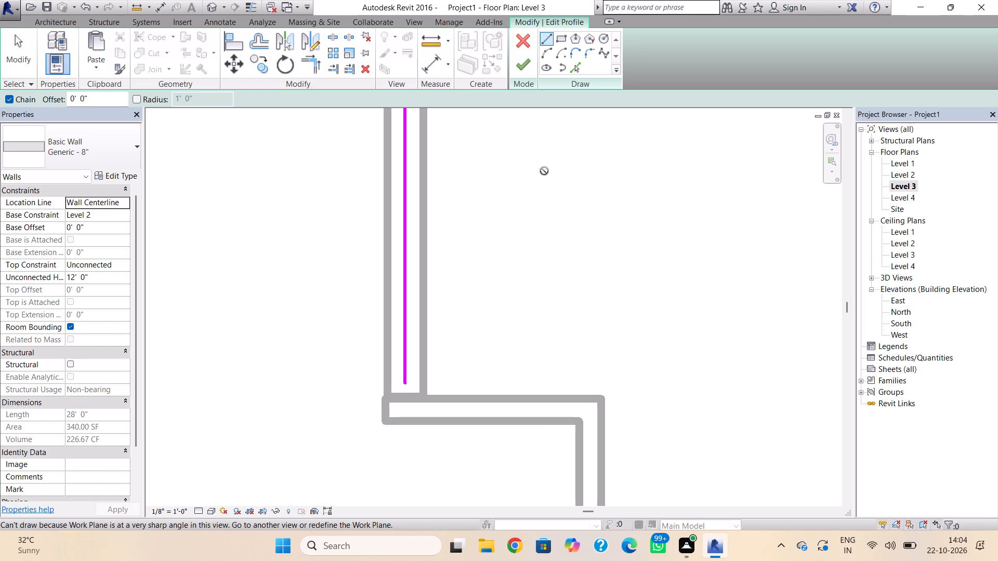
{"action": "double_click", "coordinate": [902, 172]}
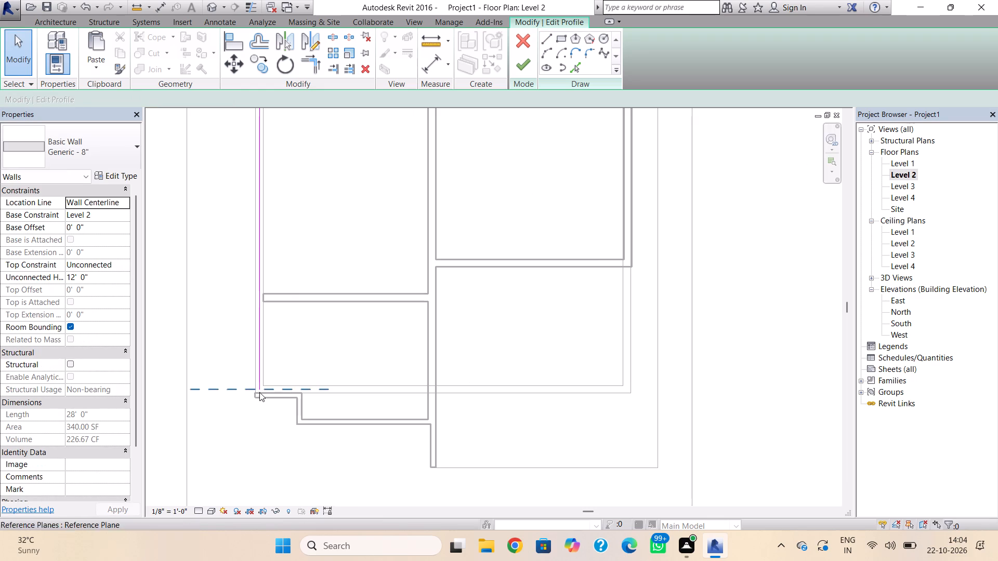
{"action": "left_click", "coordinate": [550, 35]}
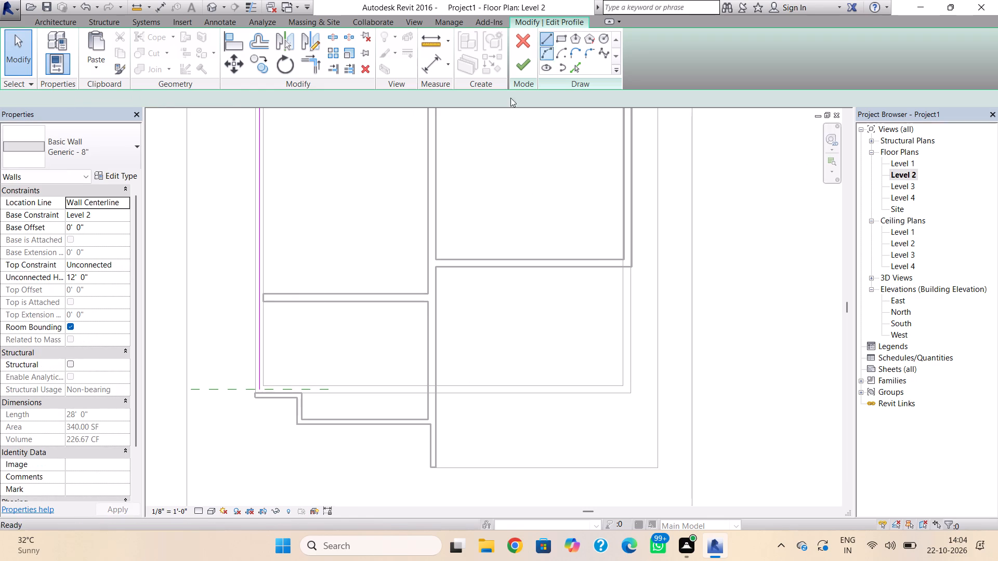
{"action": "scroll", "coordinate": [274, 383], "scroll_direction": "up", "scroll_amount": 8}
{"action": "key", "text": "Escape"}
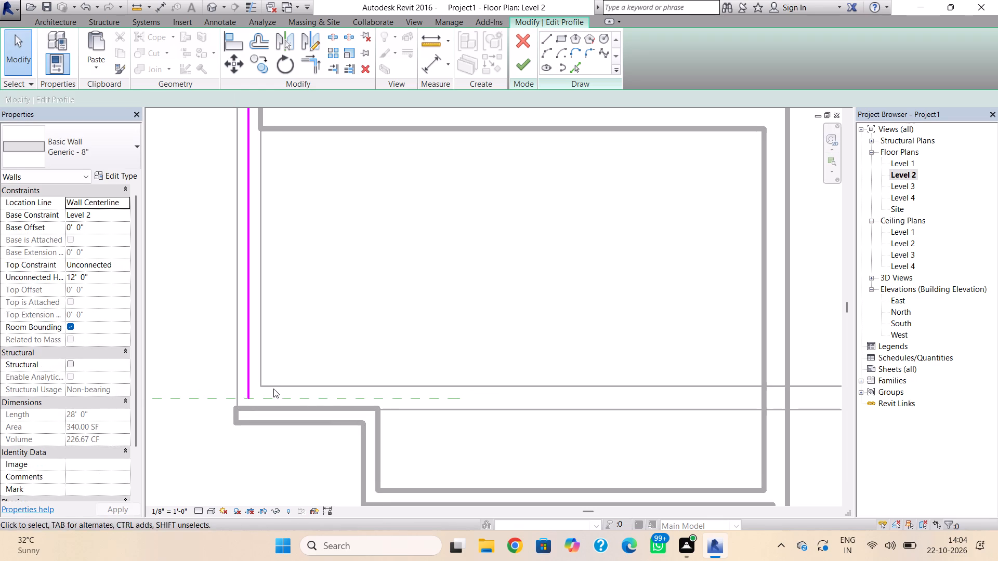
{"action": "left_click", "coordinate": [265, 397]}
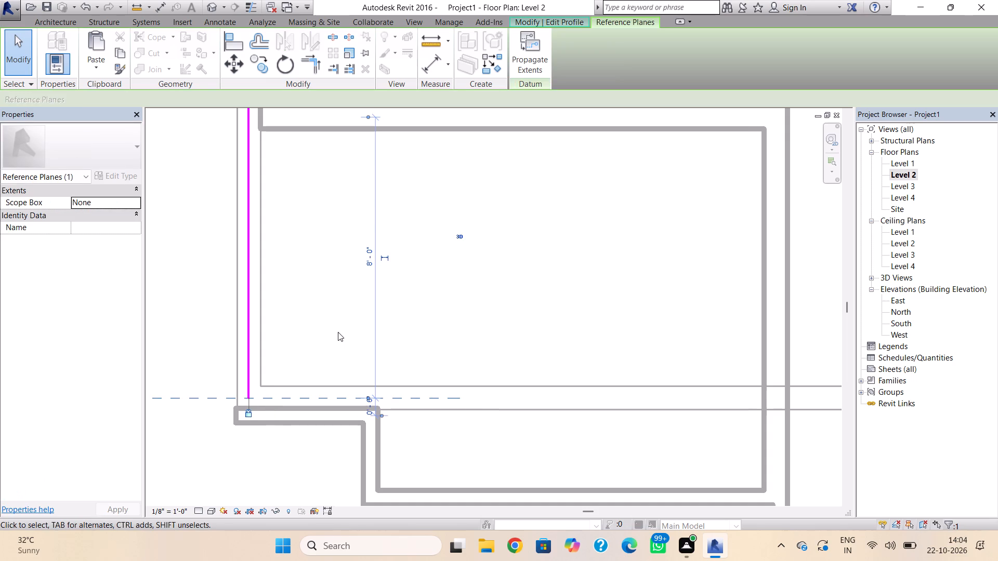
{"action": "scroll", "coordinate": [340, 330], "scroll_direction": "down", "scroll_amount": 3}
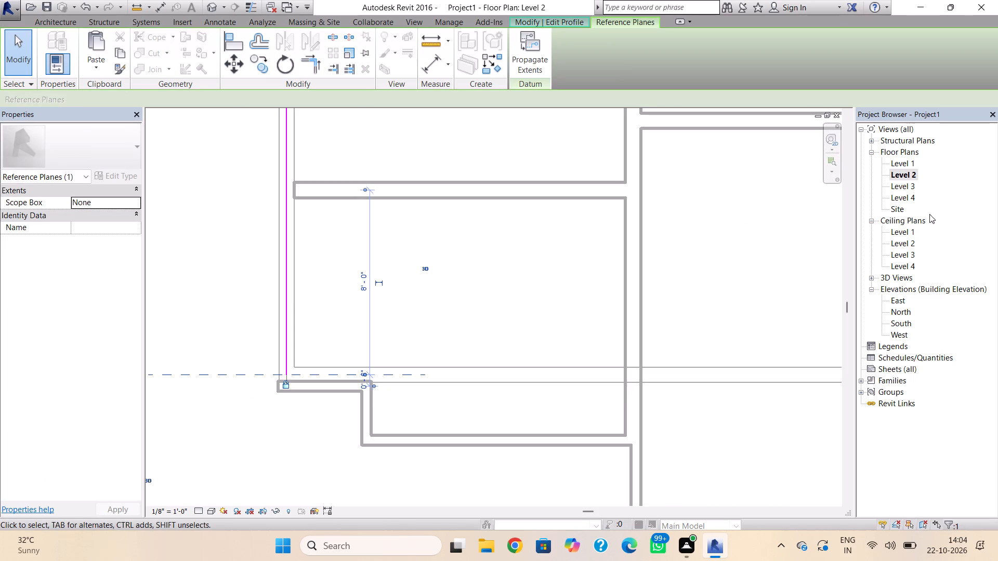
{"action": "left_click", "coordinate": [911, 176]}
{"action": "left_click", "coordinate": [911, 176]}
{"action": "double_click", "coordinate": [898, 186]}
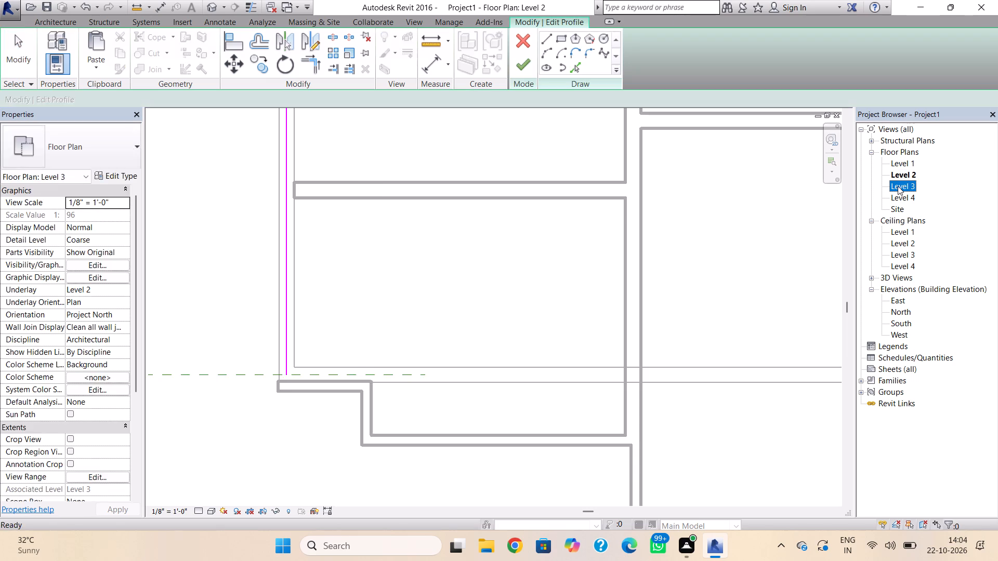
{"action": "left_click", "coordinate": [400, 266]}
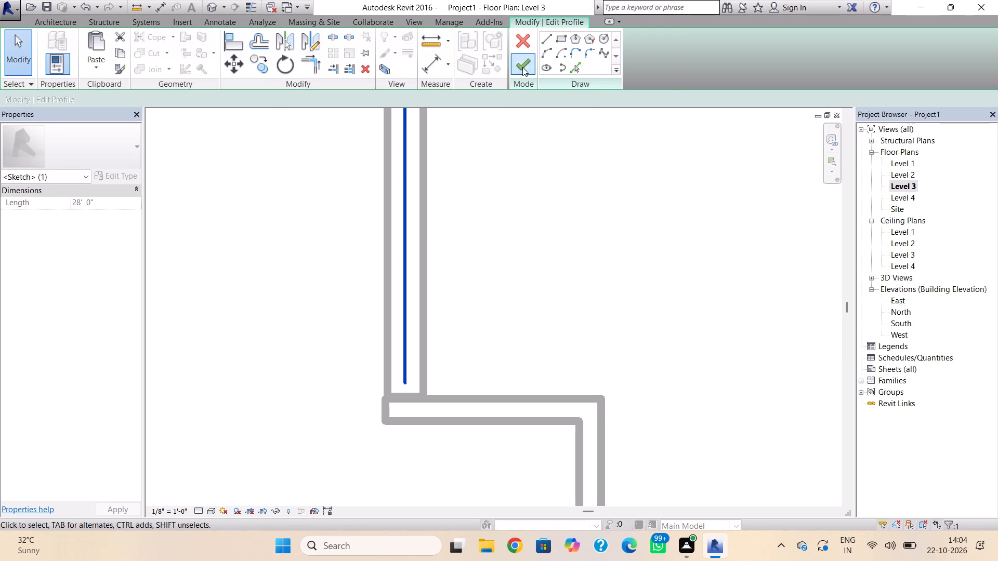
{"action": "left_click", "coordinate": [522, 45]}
Extend the front end of the 8" side wall to meet the 5" front wall in the Level 2 plan.
{"action": "left_click", "coordinate": [397, 317]}
{"action": "left_click", "coordinate": [420, 323]}
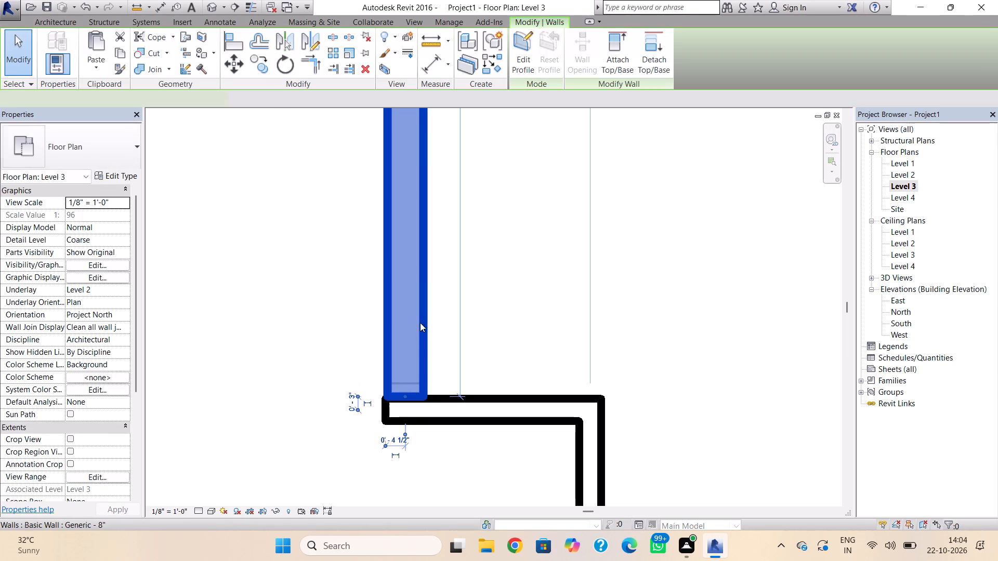
{"action": "left_click", "coordinate": [898, 175]}
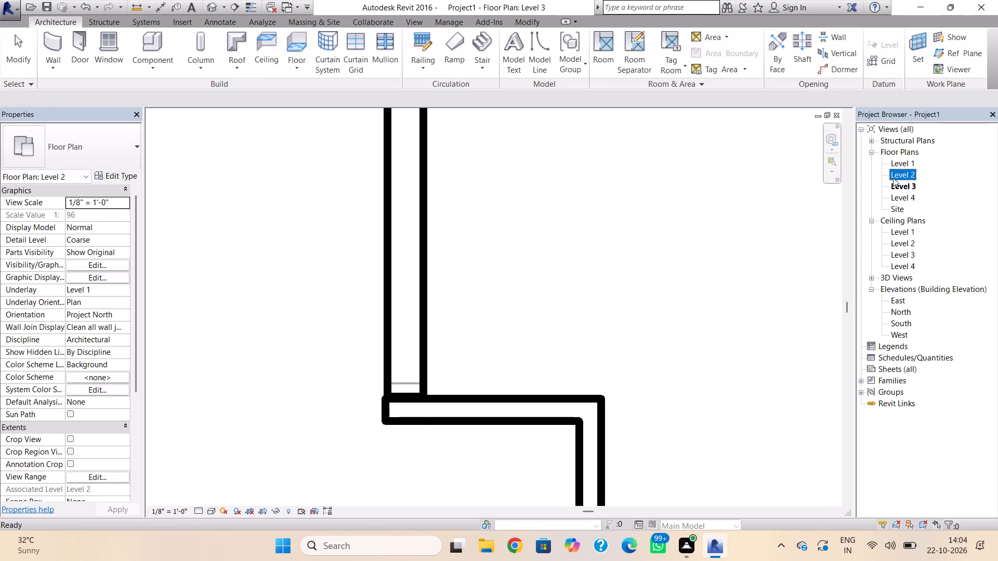
{"action": "double_click", "coordinate": [894, 177]}
{"action": "left_click", "coordinate": [285, 334]}
{"action": "scroll", "coordinate": [290, 363], "scroll_direction": "up", "scroll_amount": 5}
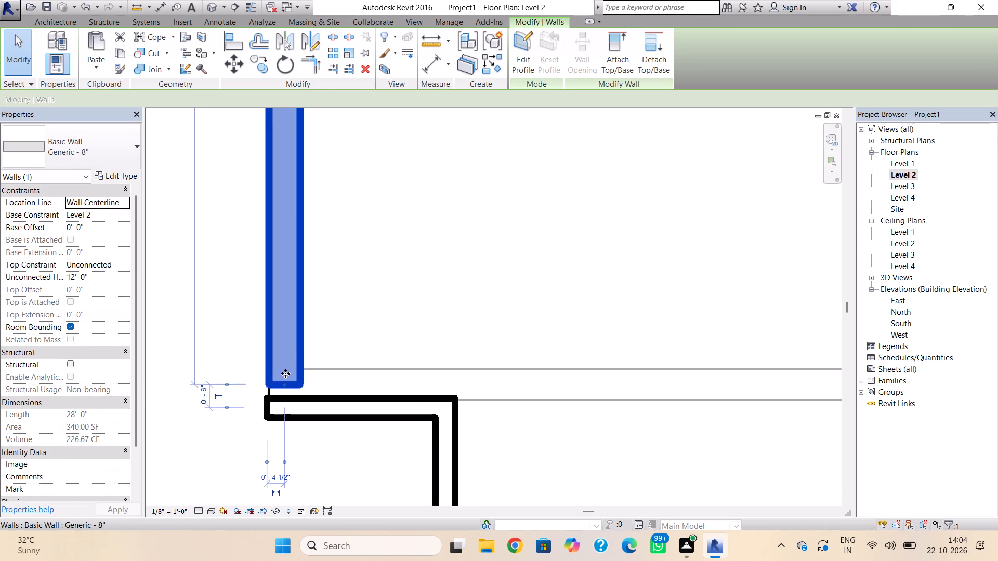
{"action": "scroll", "coordinate": [286, 383], "scroll_direction": "up", "scroll_amount": 4}
{"action": "left_click_drag", "start_coordinate": [283, 384], "coordinate": [283, 392]}
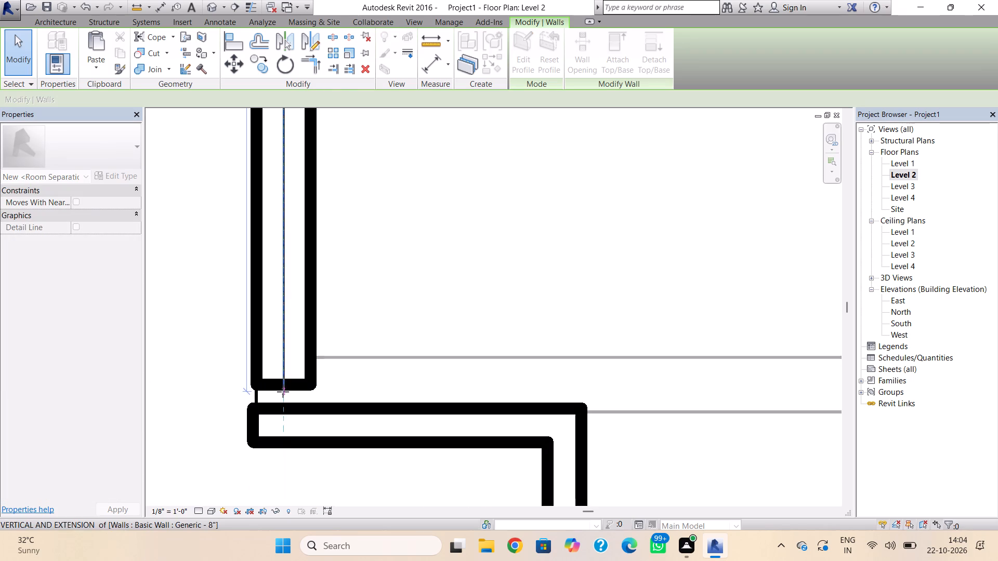
{"action": "left_click_drag", "start_coordinate": [283, 392], "coordinate": [281, 403]}
{"action": "key", "text": "Escape"}
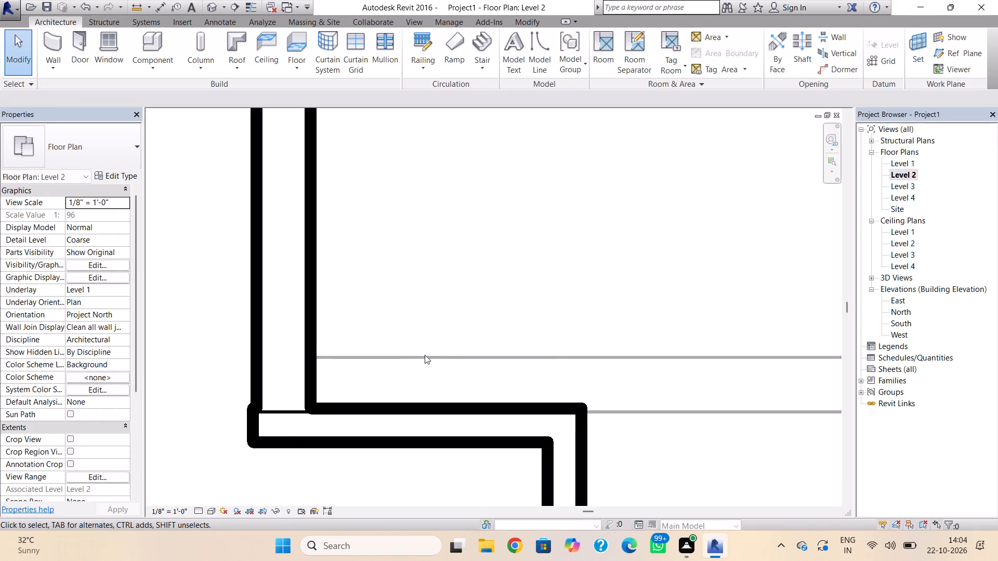
Pull back the end of the 5" front wall to line up with the 8" side wall's outer face.
{"action": "left_click", "coordinate": [248, 438]}
{"action": "scroll", "coordinate": [251, 437], "scroll_direction": "up", "scroll_amount": 6}
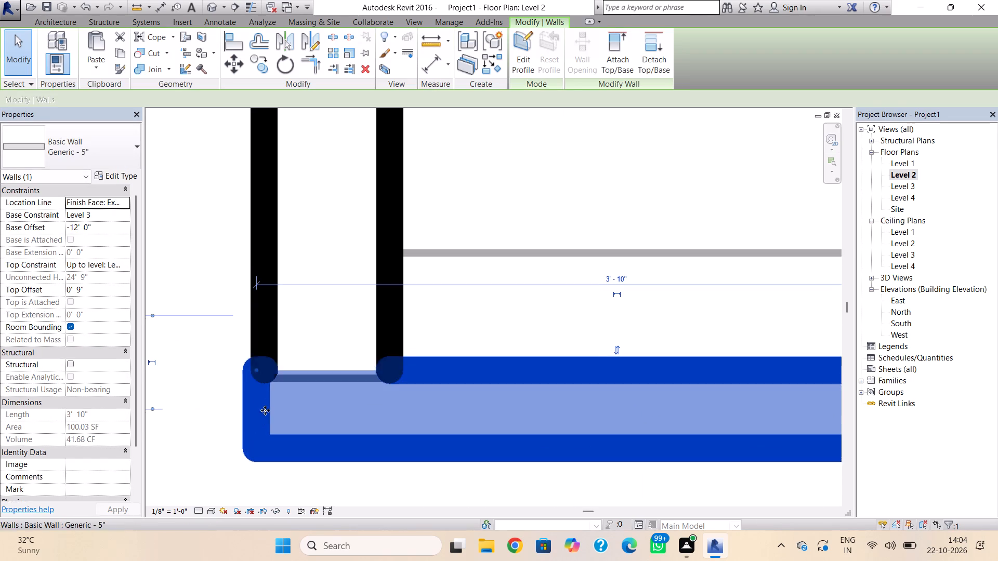
{"action": "left_click_drag", "start_coordinate": [258, 369], "coordinate": [265, 370]}
{"action": "key", "text": "Escape"}
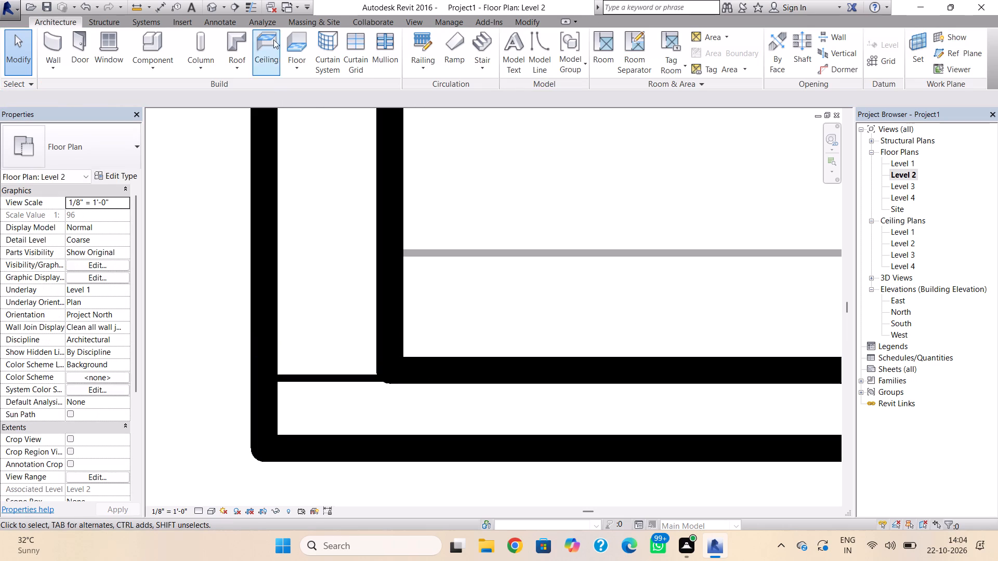
Examine the corner between the 8" side wall and the 5" front wall in 3D.
{"action": "left_click", "coordinate": [201, 5]}
{"action": "left_click", "coordinate": [206, 5]}
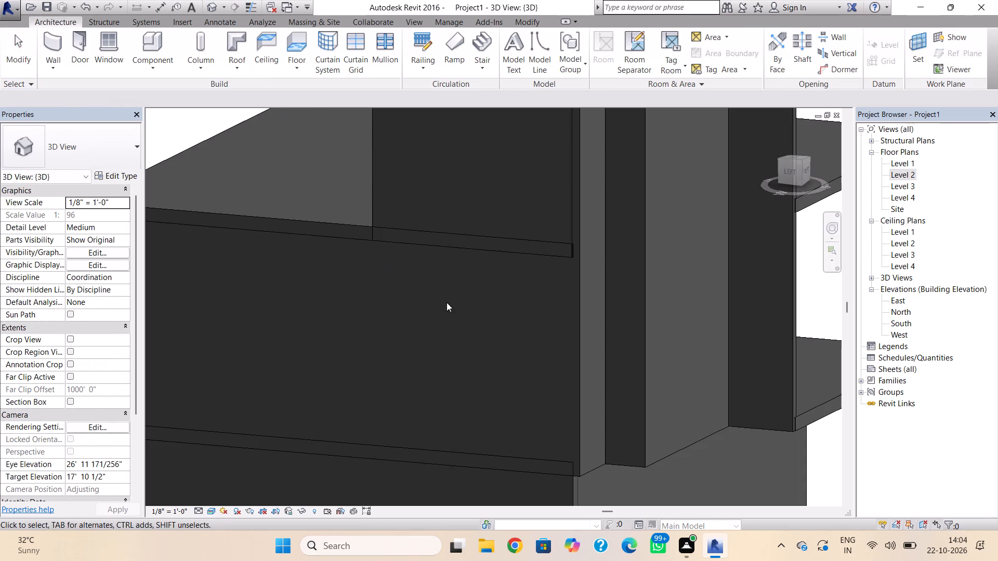
{"action": "scroll", "coordinate": [451, 308], "scroll_direction": "down", "scroll_amount": 3}
{"action": "scroll", "coordinate": [509, 272], "scroll_direction": "up", "scroll_amount": 3}
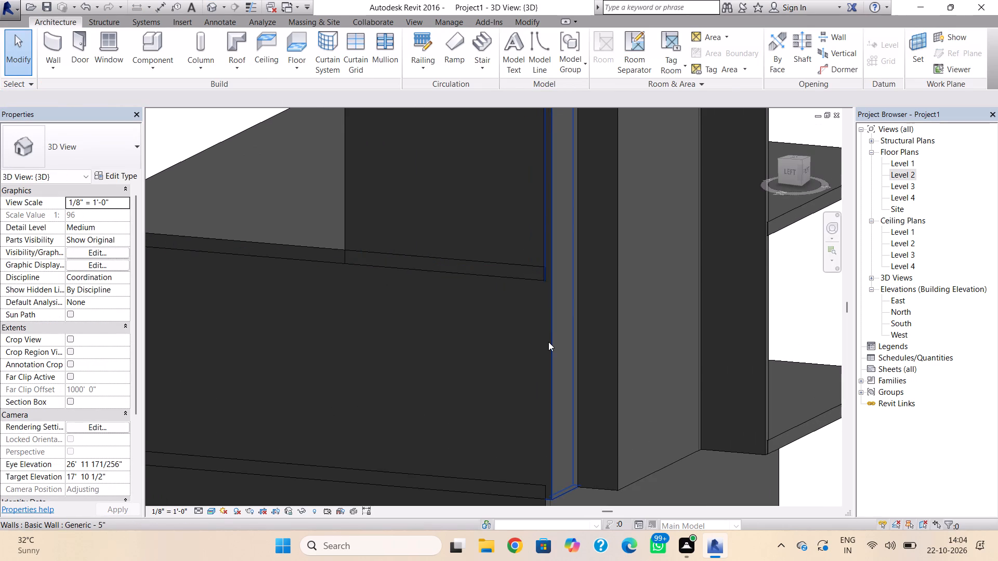
{"action": "scroll", "coordinate": [548, 343], "scroll_direction": "down", "scroll_amount": 2}
{"action": "middle_click_drag", "start_coordinate": [547, 352], "coordinate": [530, 406]}
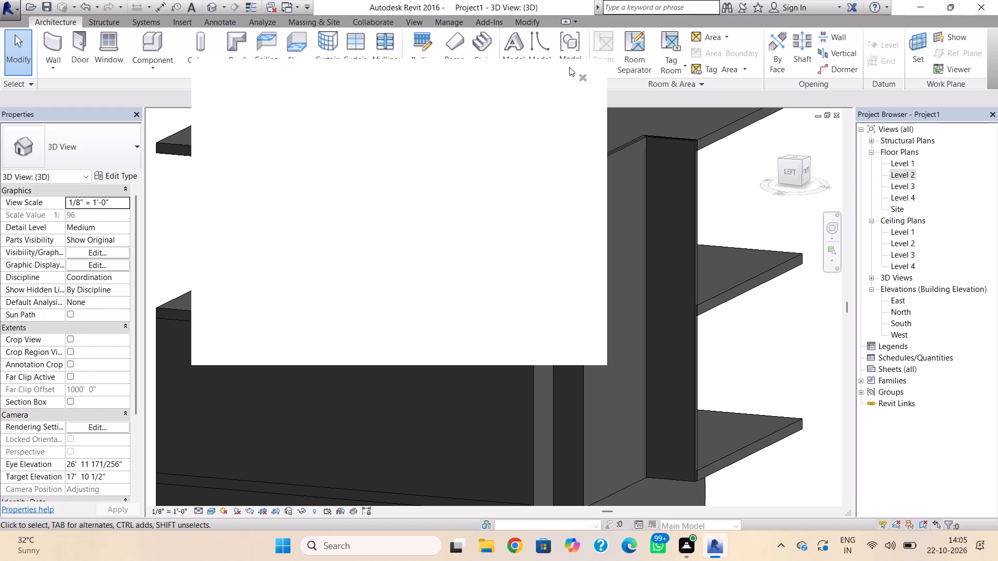
Close the blank notification card covering the 3D view.
{"action": "left_click", "coordinate": [581, 74]}
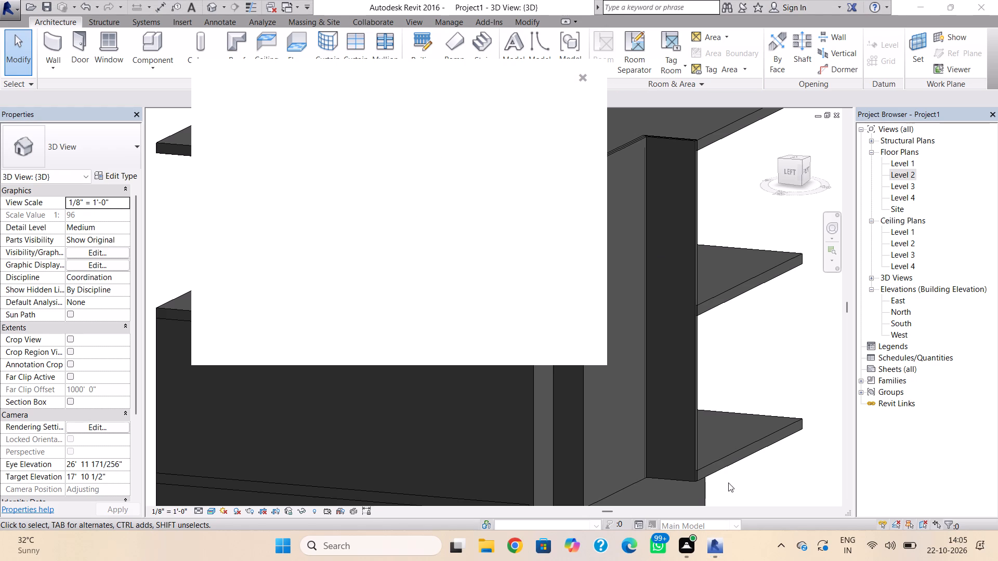
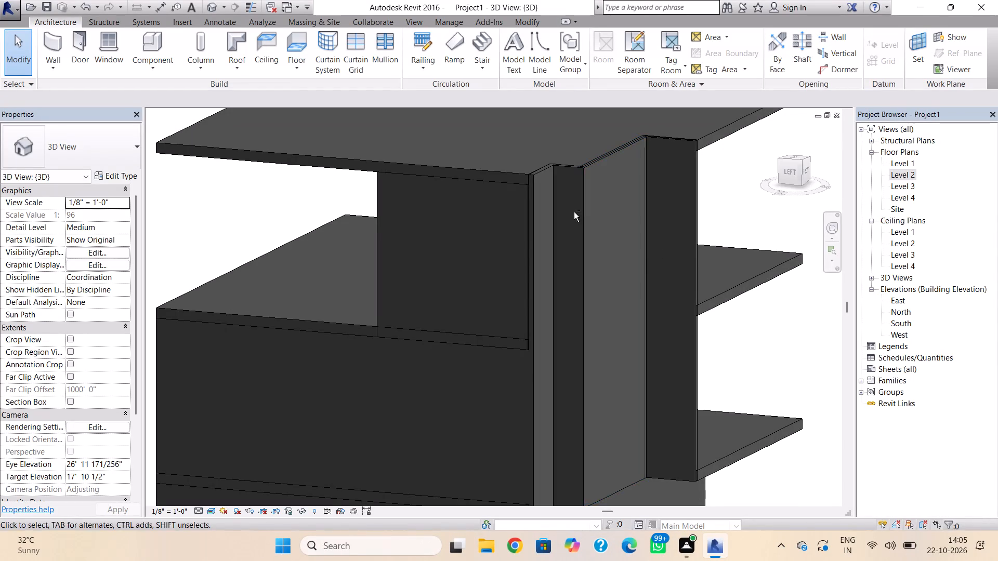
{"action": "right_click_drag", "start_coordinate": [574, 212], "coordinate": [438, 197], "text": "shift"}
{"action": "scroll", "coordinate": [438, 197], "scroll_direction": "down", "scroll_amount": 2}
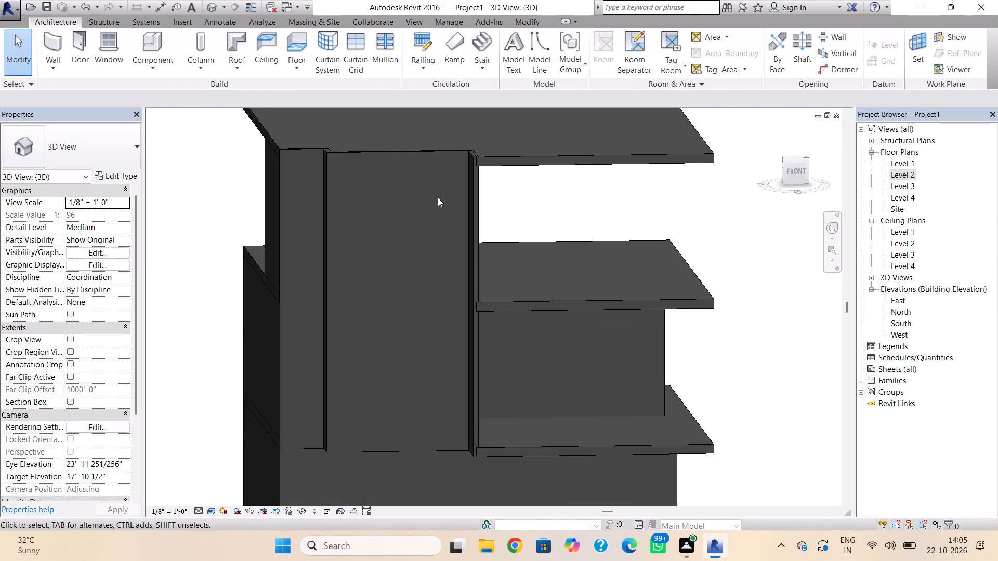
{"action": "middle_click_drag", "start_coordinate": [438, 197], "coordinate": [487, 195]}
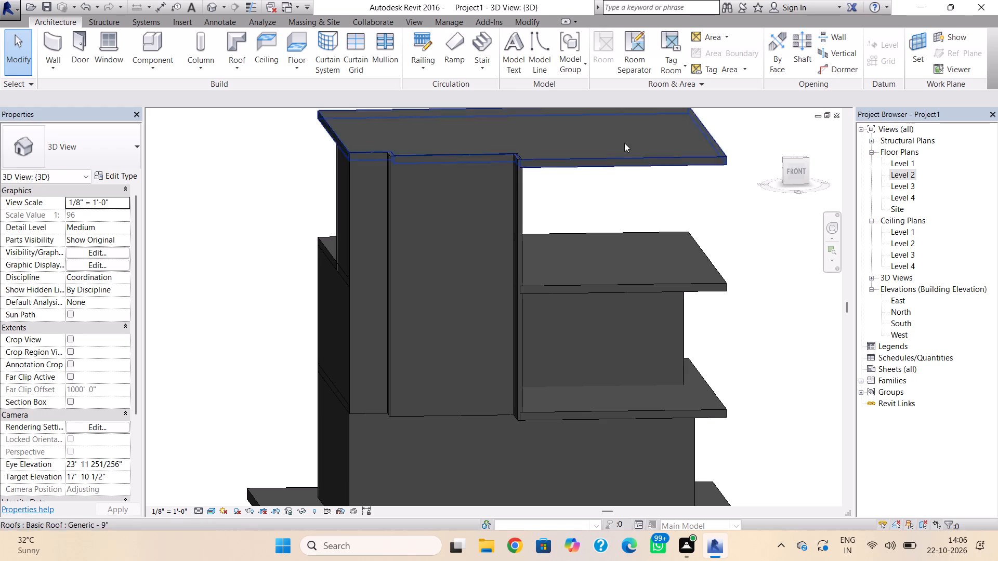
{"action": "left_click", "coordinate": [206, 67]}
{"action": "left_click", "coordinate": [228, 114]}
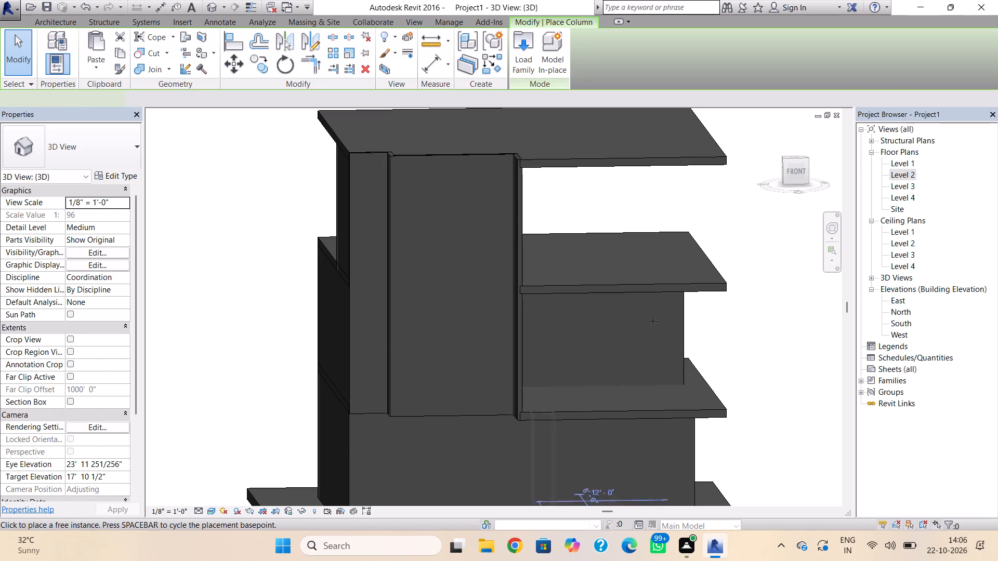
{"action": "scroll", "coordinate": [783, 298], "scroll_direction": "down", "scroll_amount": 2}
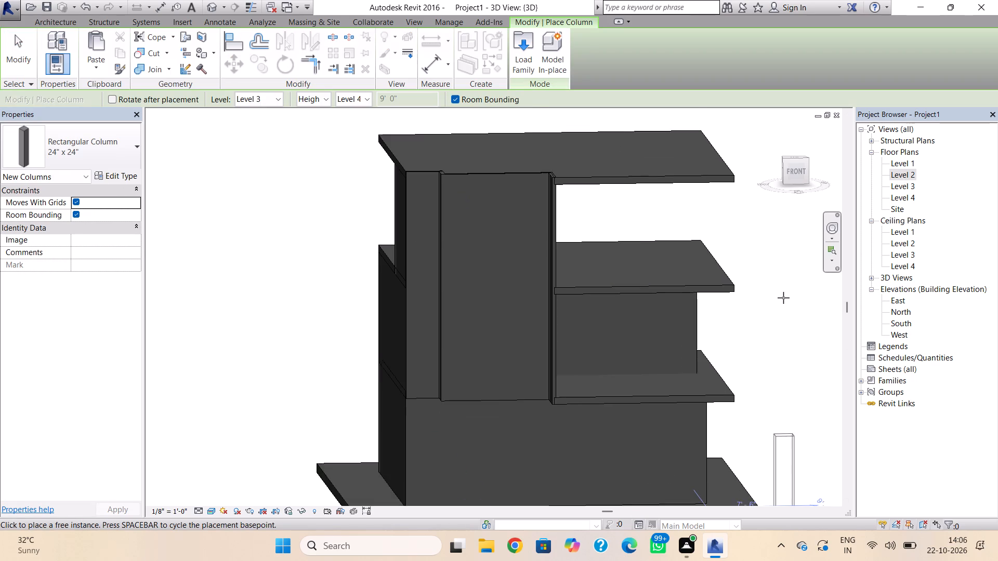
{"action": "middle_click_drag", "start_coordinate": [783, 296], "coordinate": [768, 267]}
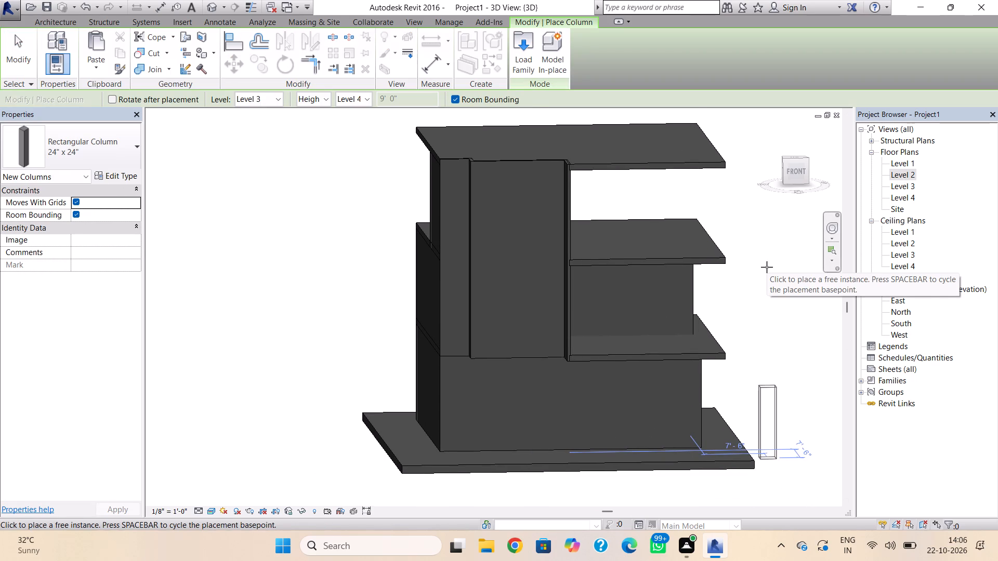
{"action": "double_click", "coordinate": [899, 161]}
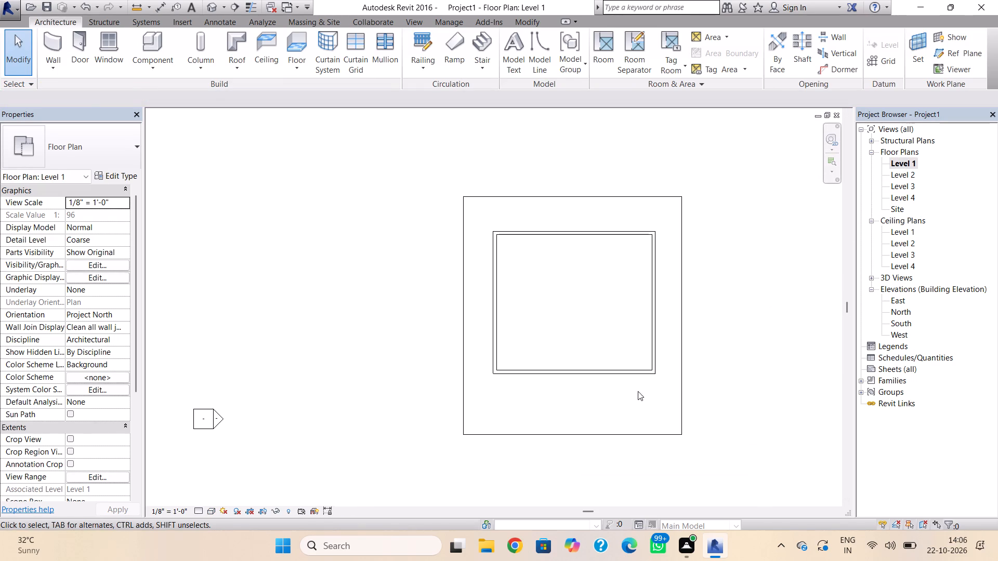
In the Level 2 plan, place a 24" x 24" rectangular column up to Level 3 against the inner side of the projecting wall's front end.
{"action": "double_click", "coordinate": [907, 170]}
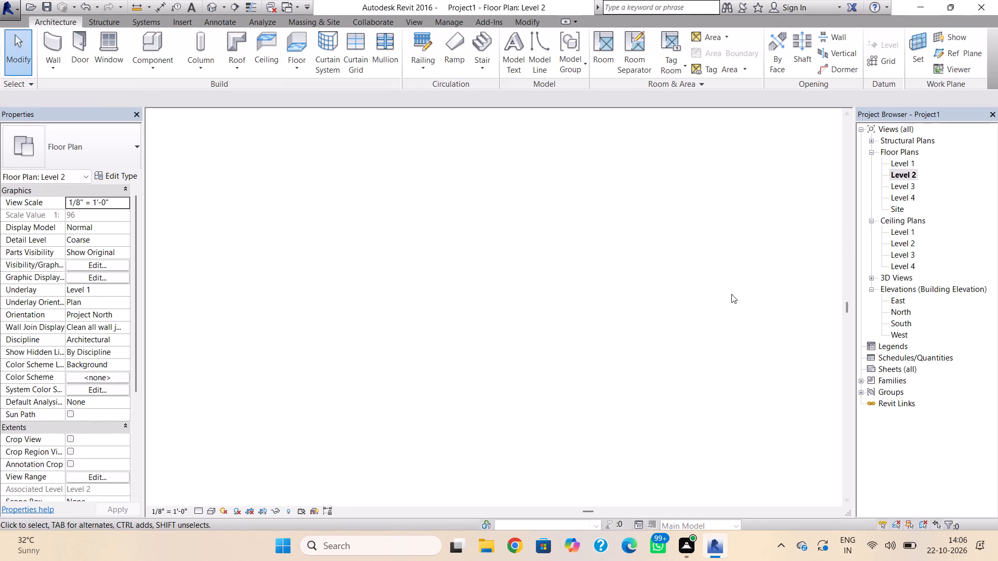
{"action": "scroll", "coordinate": [565, 387], "scroll_direction": "down", "scroll_amount": 10}
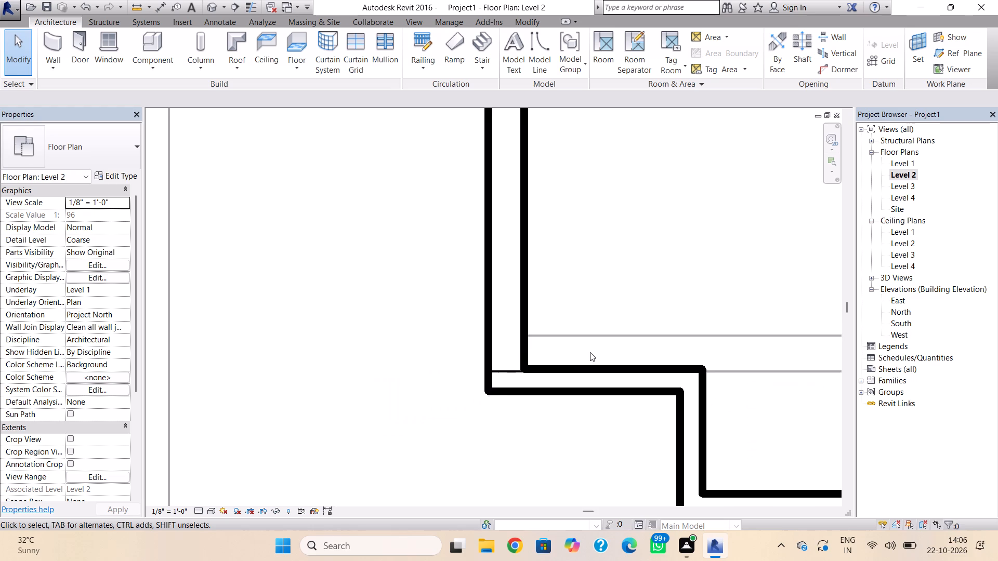
{"action": "scroll", "coordinate": [590, 352], "scroll_direction": "down", "scroll_amount": 2}
{"action": "middle_click_drag", "start_coordinate": [590, 352], "coordinate": [434, 308]}
{"action": "scroll", "coordinate": [475, 318], "scroll_direction": "down", "scroll_amount": 5}
{"action": "middle_click_drag", "start_coordinate": [564, 340], "coordinate": [400, 306]}
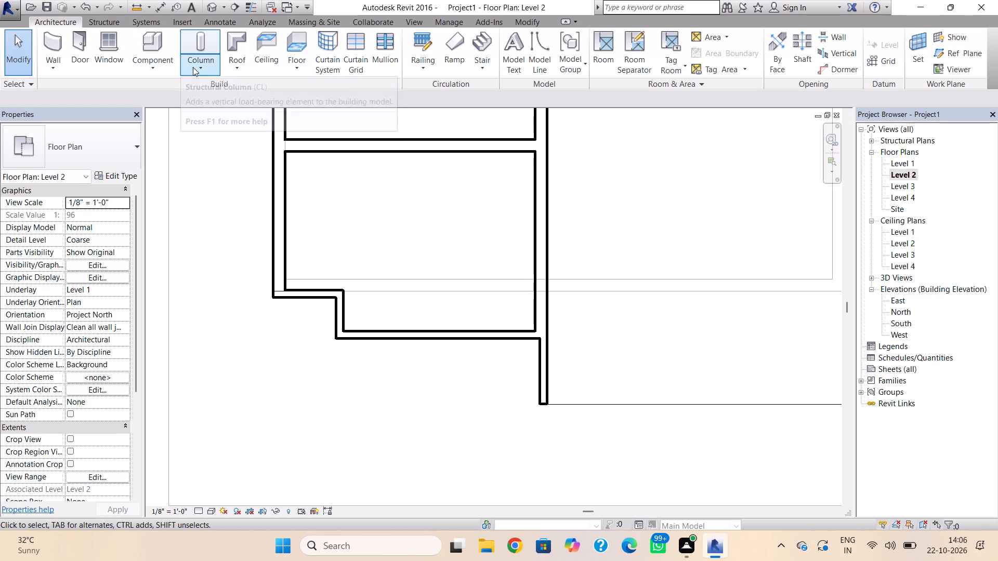
{"action": "left_click", "coordinate": [193, 67]}
{"action": "left_click", "coordinate": [217, 113]}
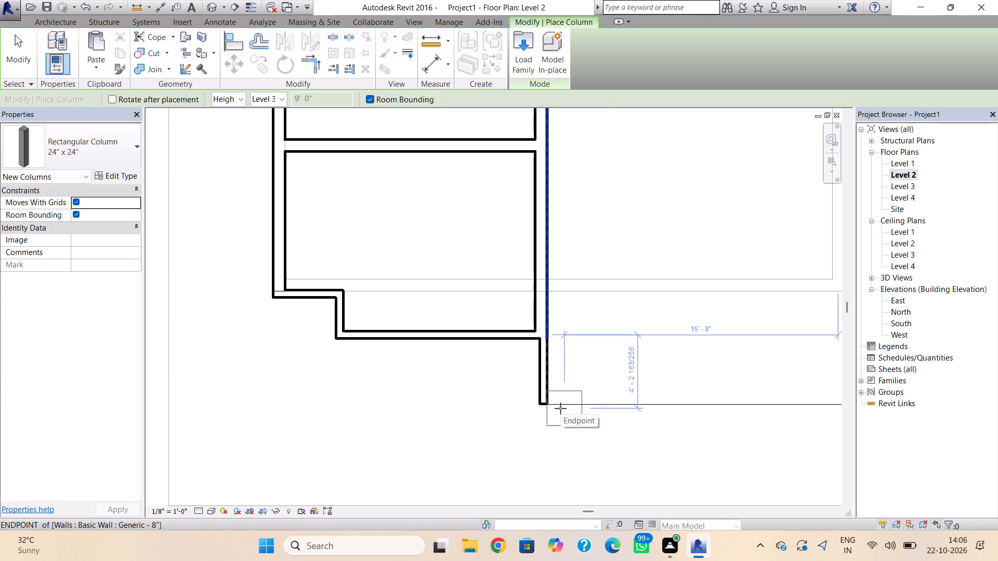
{"action": "left_click", "coordinate": [571, 369]}
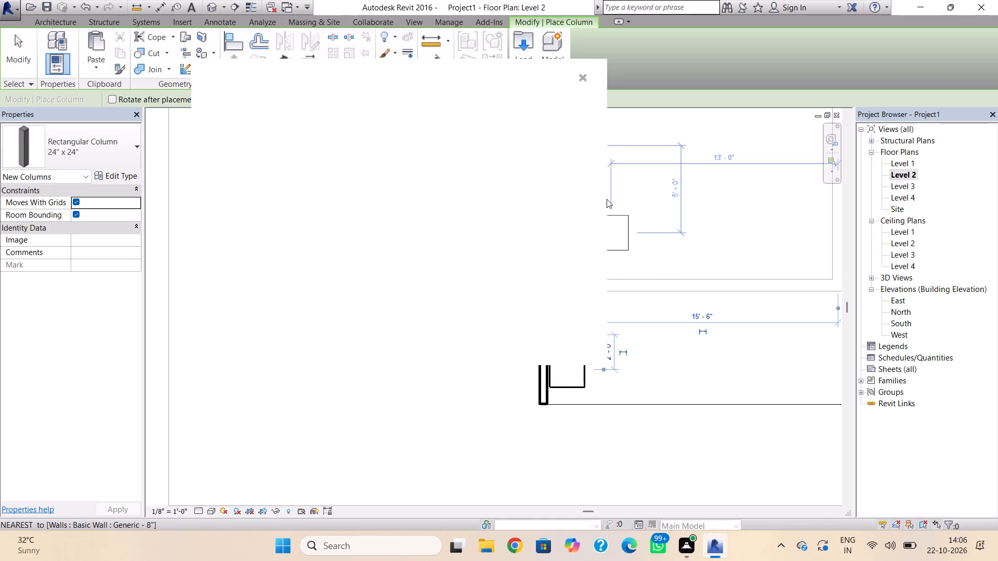
Close the blank notification card covering the Level 2 plan.
{"action": "left_click", "coordinate": [580, 79]}
Place a second 24" x 24" column level with the first, on the extension of the opposite 8" side wall.
{"action": "scroll", "coordinate": [770, 410], "scroll_direction": "down", "scroll_amount": 2}
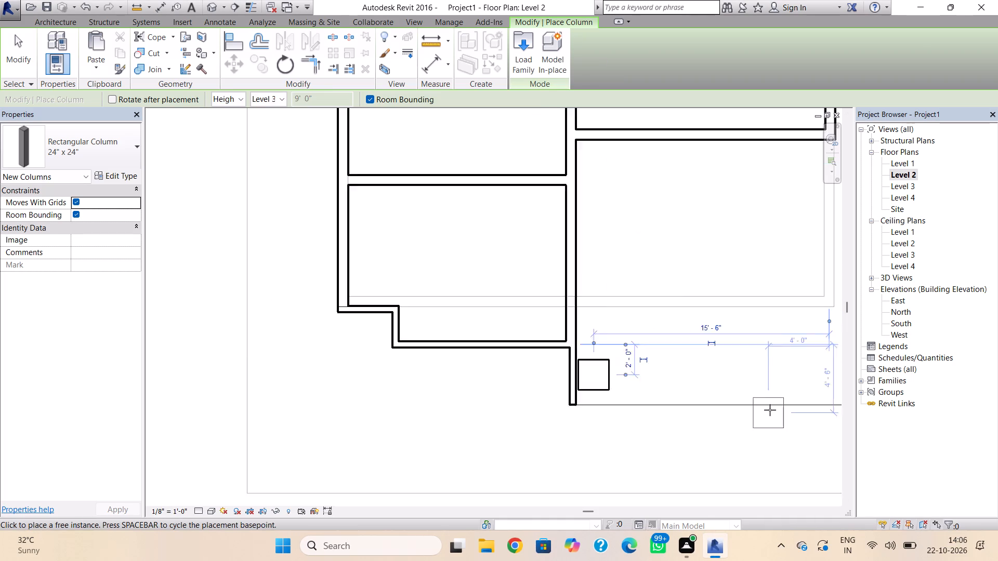
{"action": "middle_click_drag", "start_coordinate": [766, 410], "coordinate": [571, 437]}
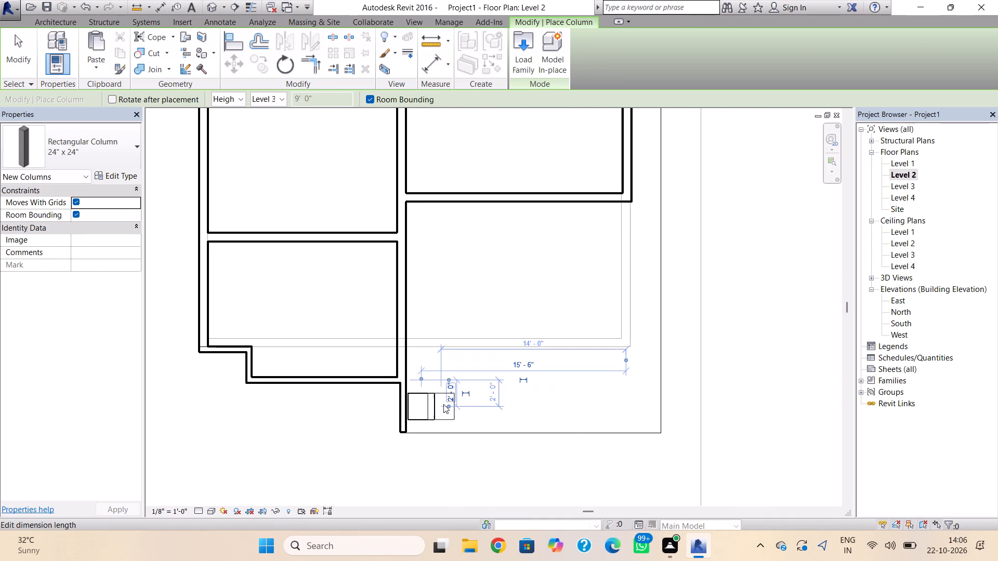
{"action": "left_click", "coordinate": [632, 401]}
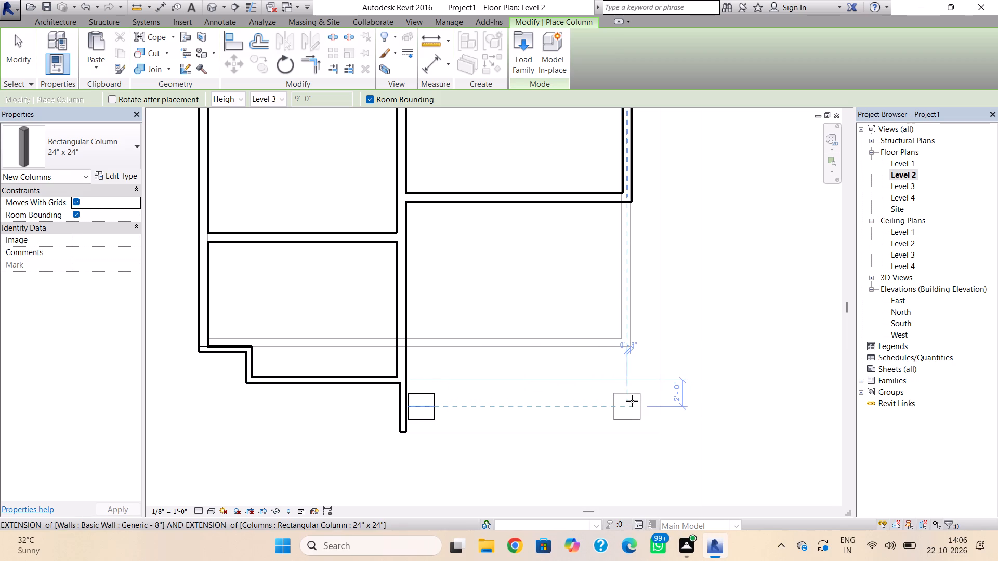
{"action": "key", "text": "Escape"}
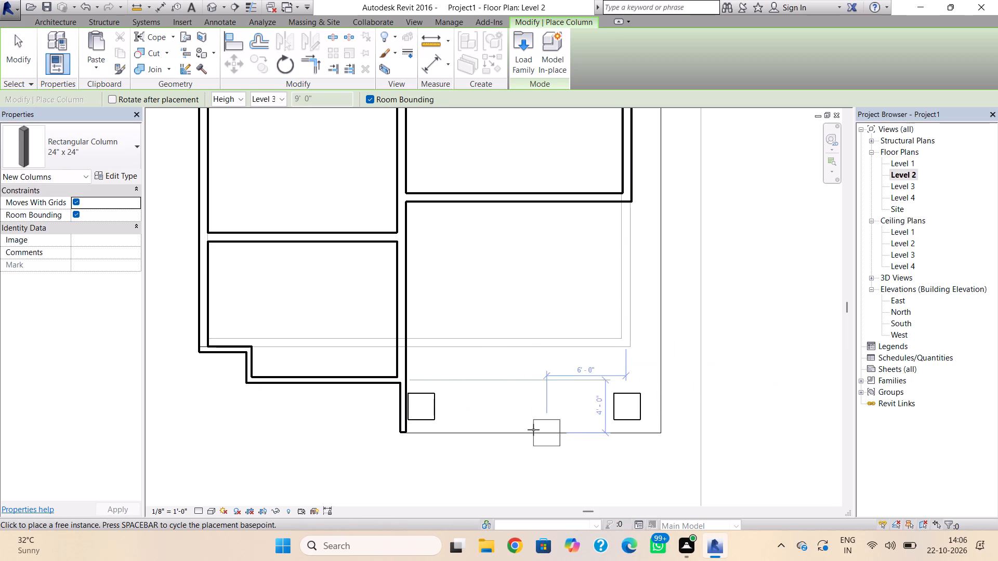
{"action": "key", "text": "Escape"}
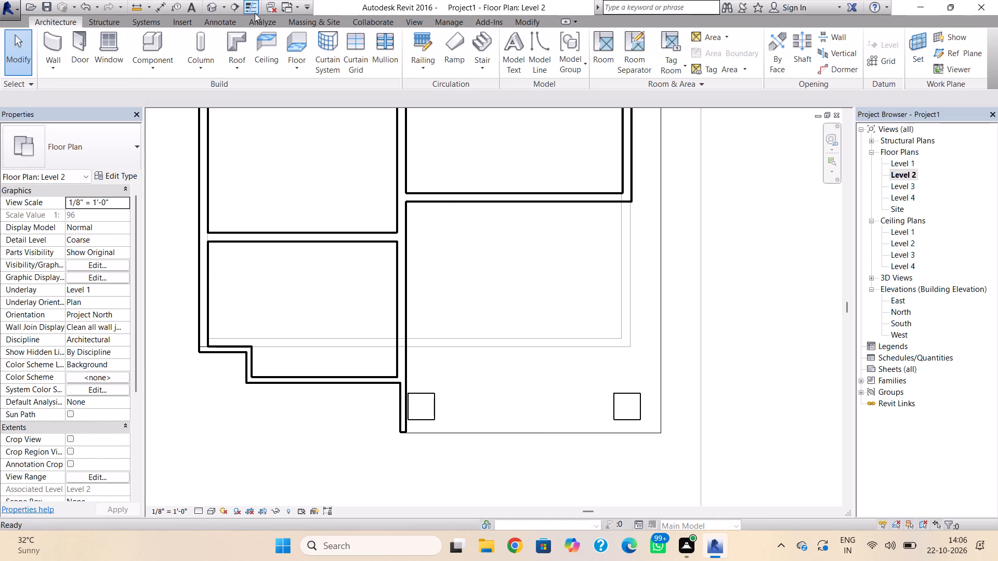
Change both Level 2 rectangular columns to the 18" x 18" type in the 3D view.
{"action": "left_click", "coordinate": [208, 8]}
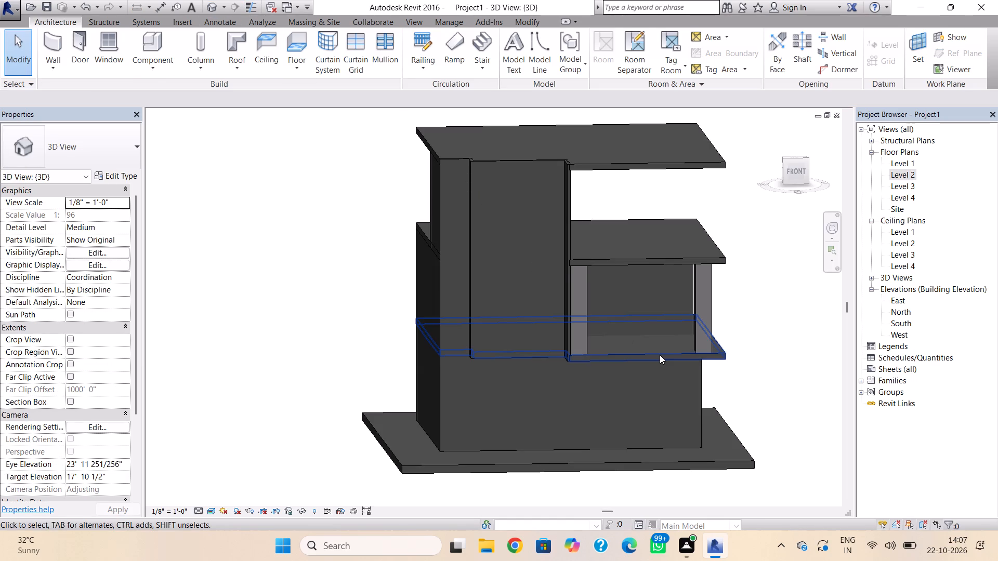
{"action": "left_click", "coordinate": [578, 327]}
{"action": "left_click", "coordinate": [585, 325]}
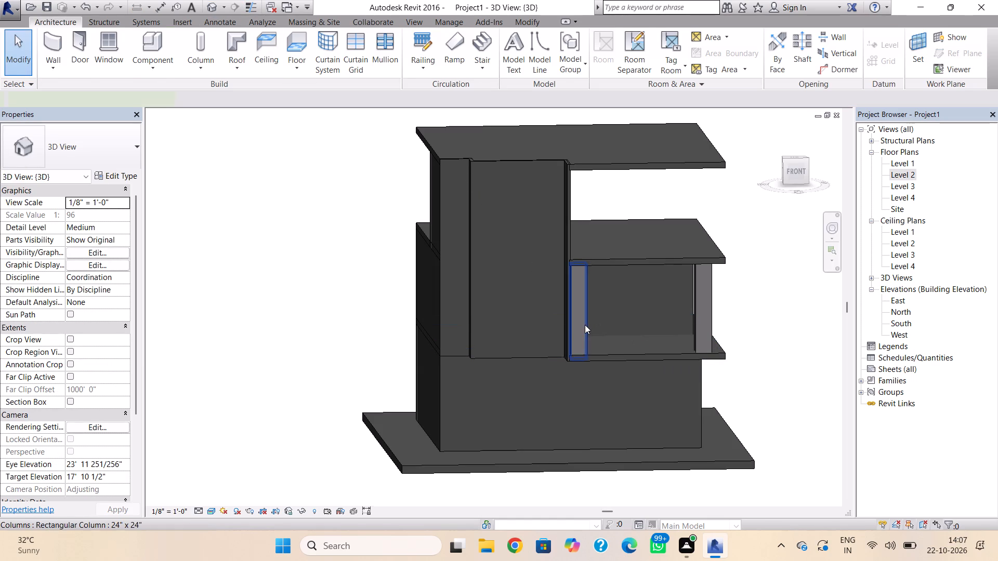
{"action": "left_click", "coordinate": [107, 133]}
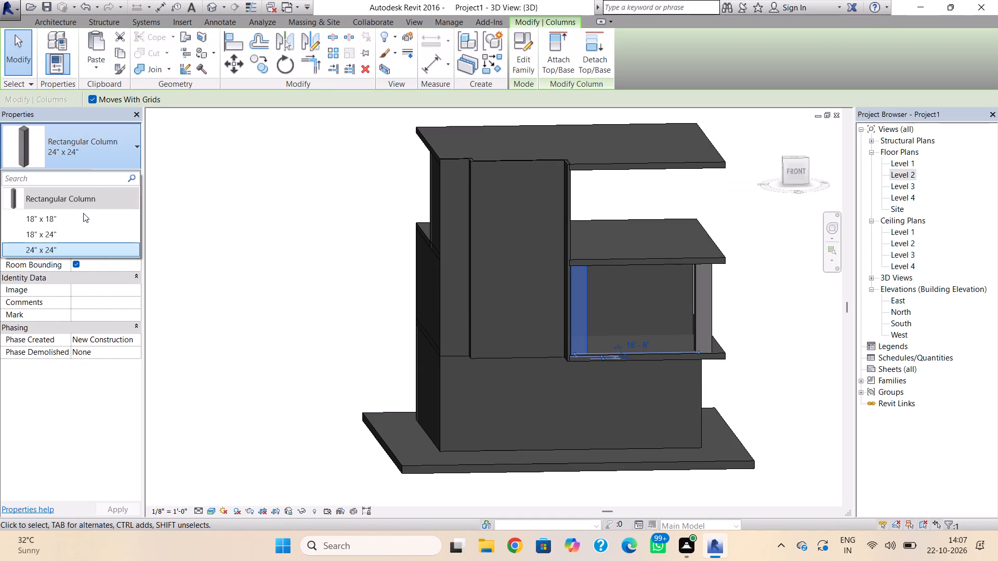
{"action": "left_click", "coordinate": [81, 218]}
{"action": "key", "text": "Escape"}
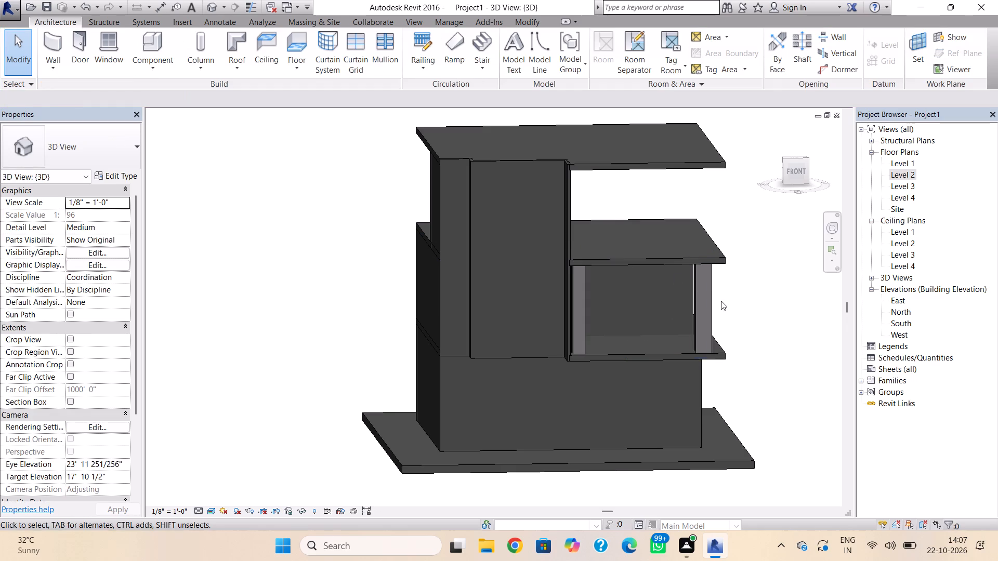
{"action": "left_click", "coordinate": [716, 304]}
{"action": "left_click_drag", "start_coordinate": [107, 153], "coordinate": [115, 164]}
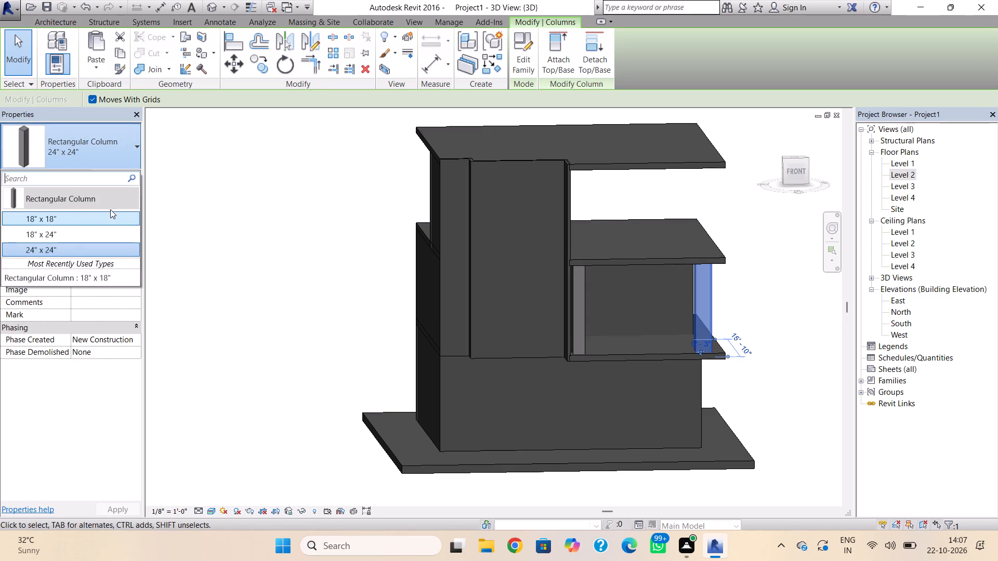
{"action": "left_click", "coordinate": [107, 215]}
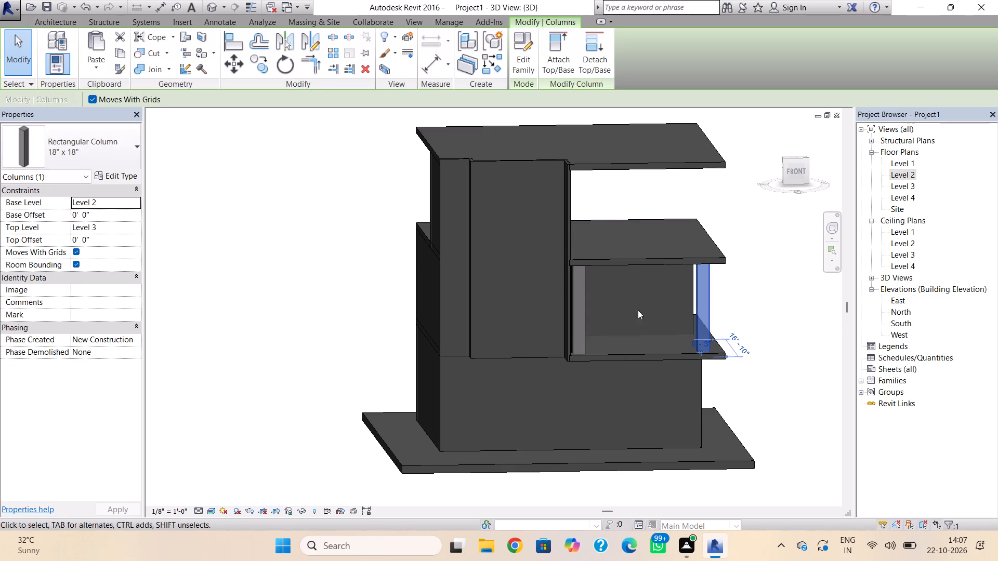
Copy both 18" x 18" columns and paste them aligned to Level 1.
{"action": "left_click", "coordinate": [583, 319]}
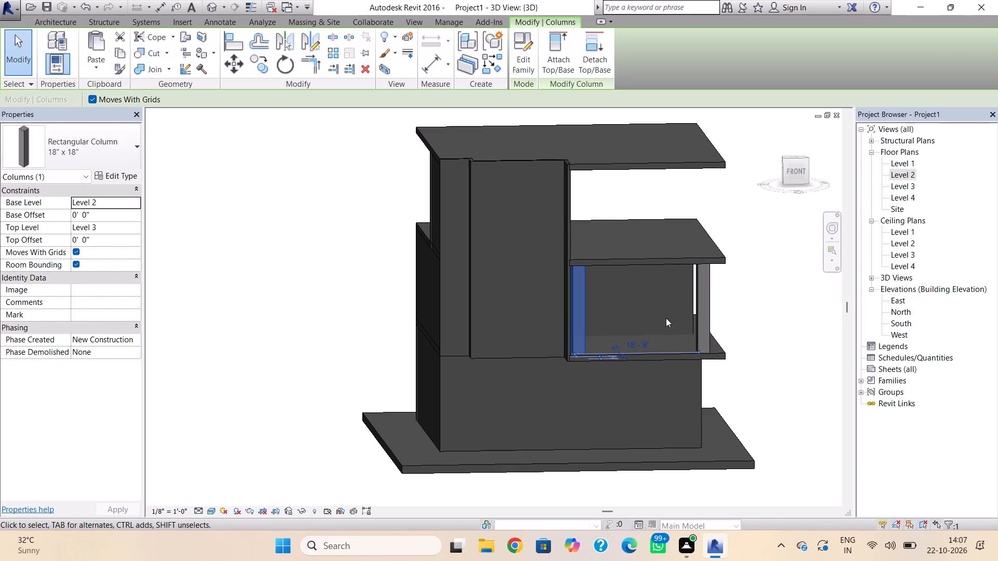
{"action": "left_click", "coordinate": [702, 306], "text": "ctrl"}
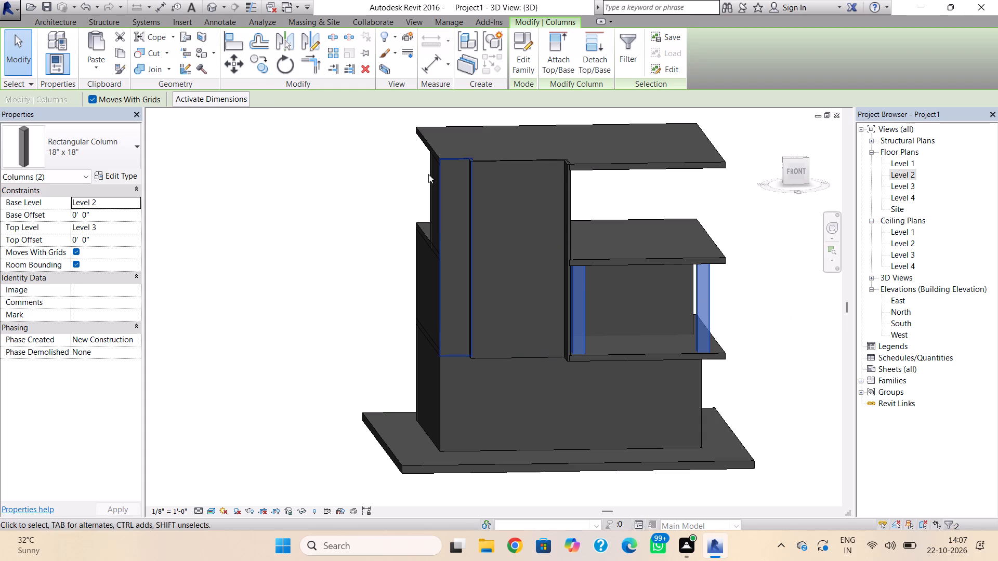
{"action": "left_click", "coordinate": [123, 51]}
{"action": "left_click", "coordinate": [104, 57]}
{"action": "left_click", "coordinate": [126, 109]}
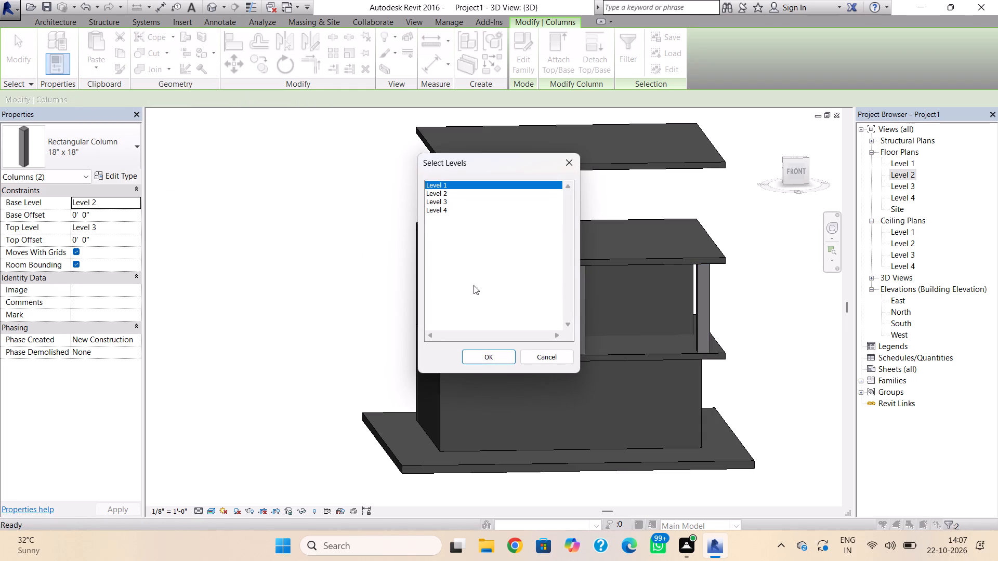
{"action": "left_click", "coordinate": [490, 359]}
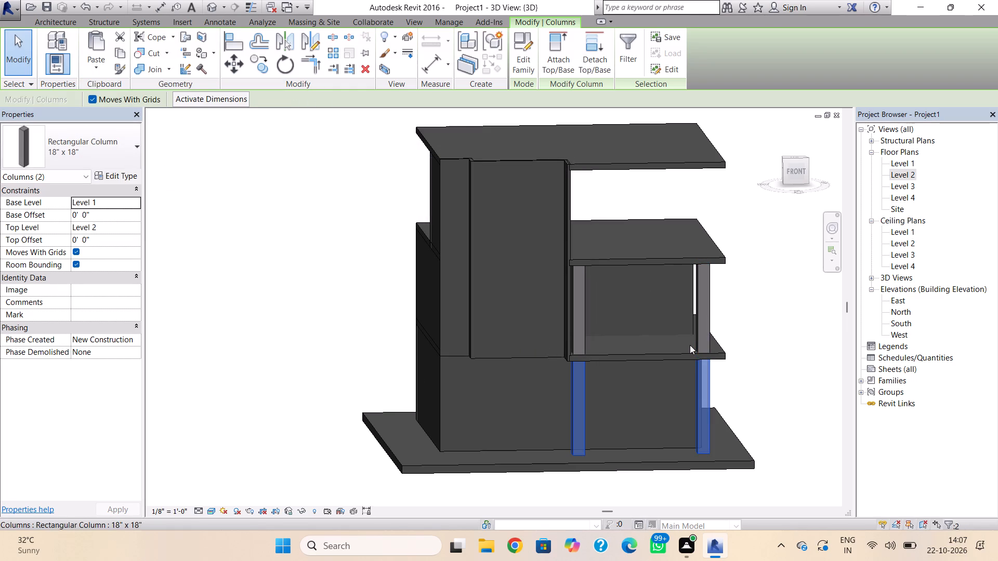
Delete the two original 18" x 18" columns standing on Level 2.
{"action": "left_click", "coordinate": [587, 321]}
{"action": "key", "text": "Delete"}
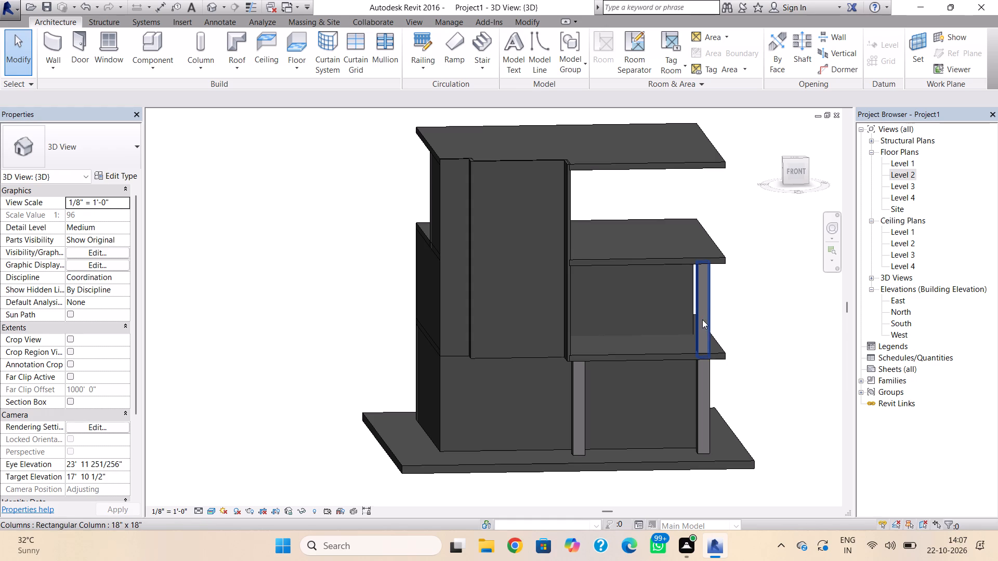
{"action": "left_click", "coordinate": [703, 308]}
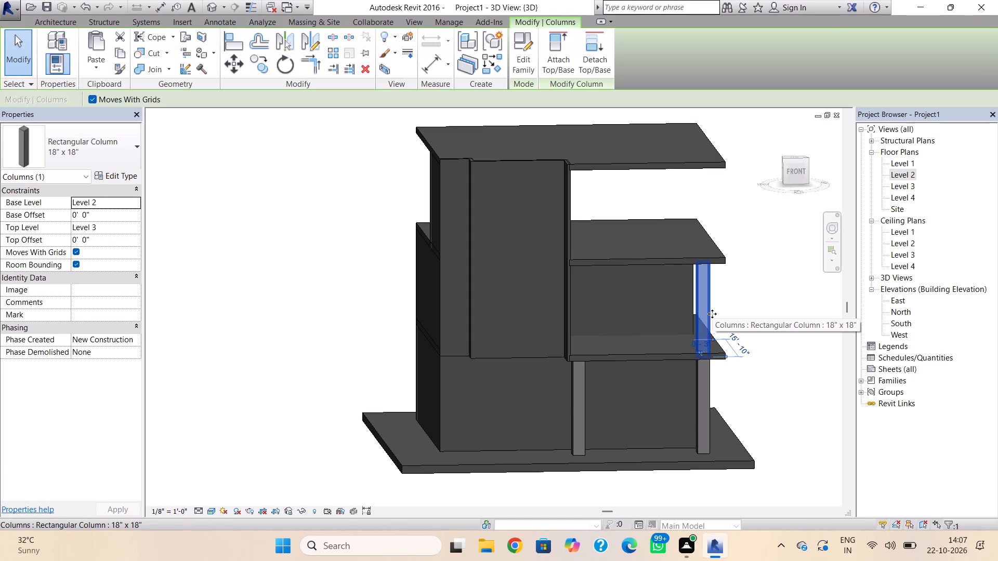
{"action": "key", "text": "Delete"}
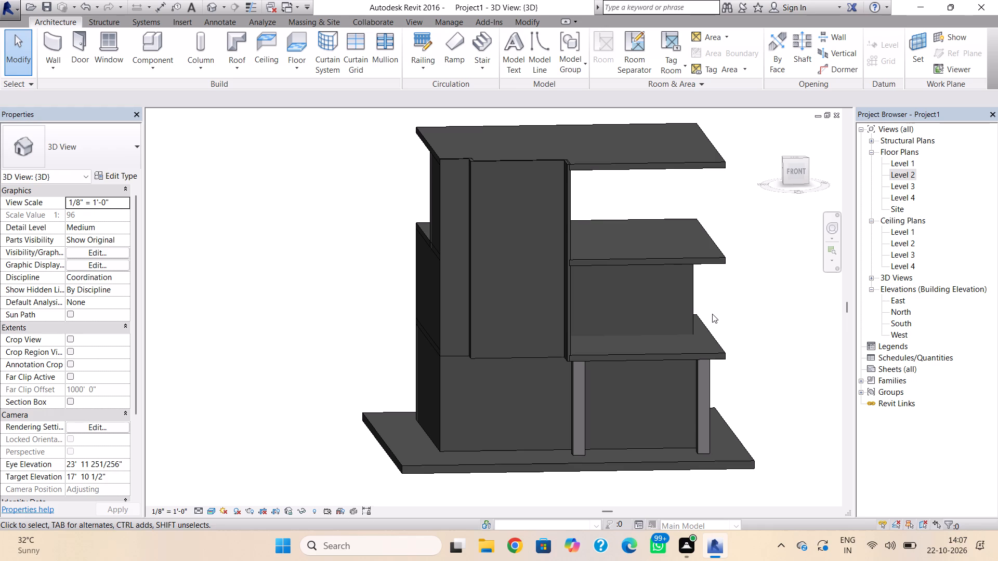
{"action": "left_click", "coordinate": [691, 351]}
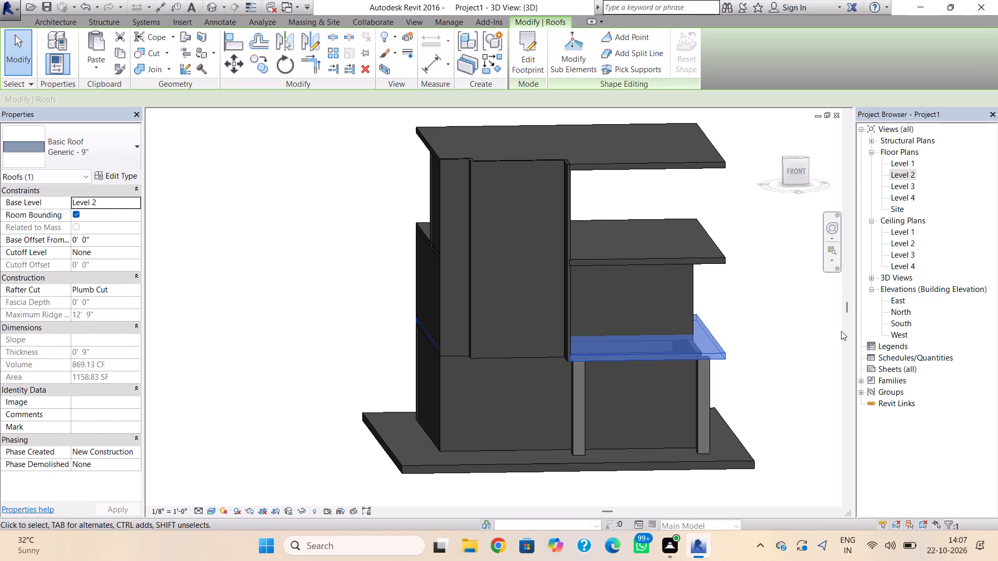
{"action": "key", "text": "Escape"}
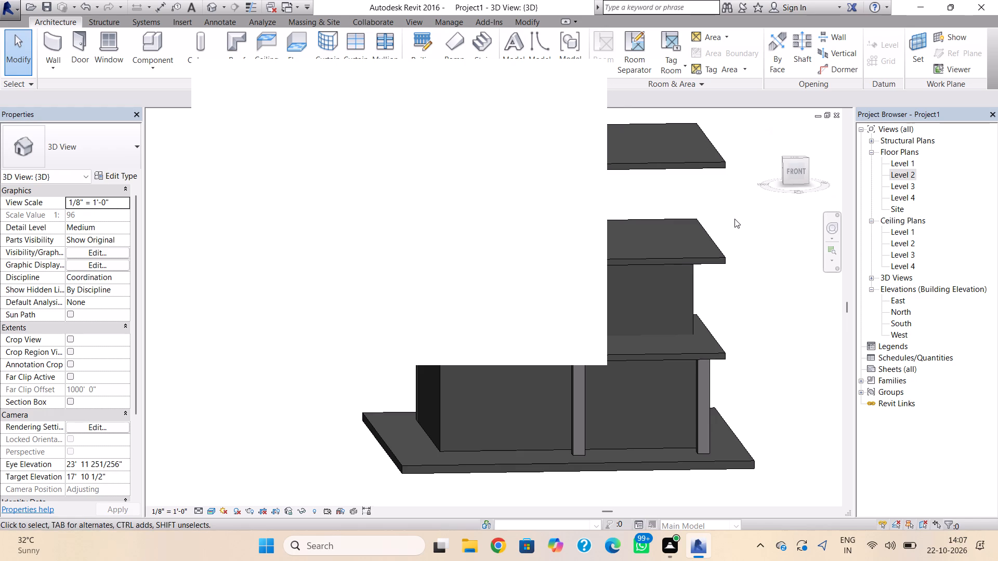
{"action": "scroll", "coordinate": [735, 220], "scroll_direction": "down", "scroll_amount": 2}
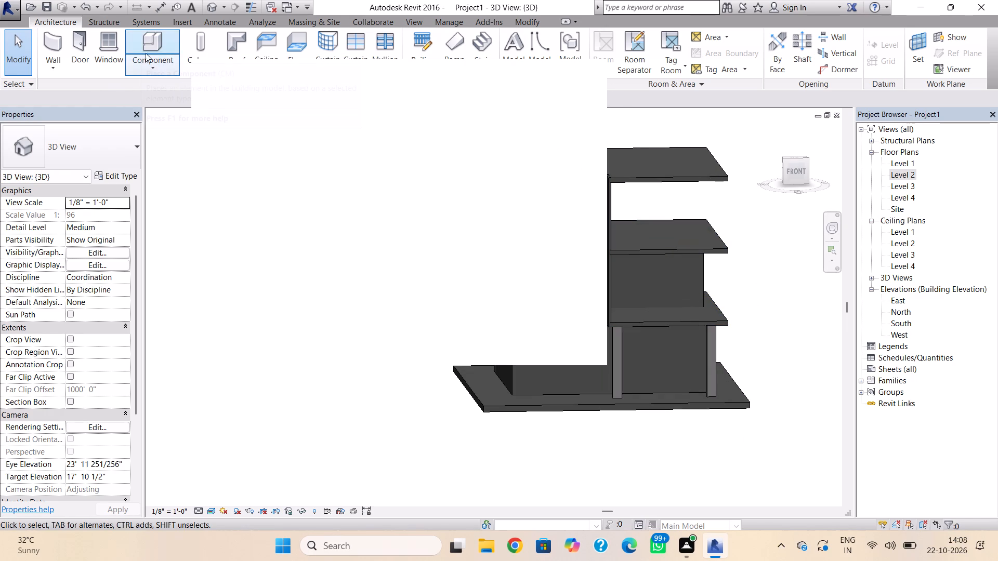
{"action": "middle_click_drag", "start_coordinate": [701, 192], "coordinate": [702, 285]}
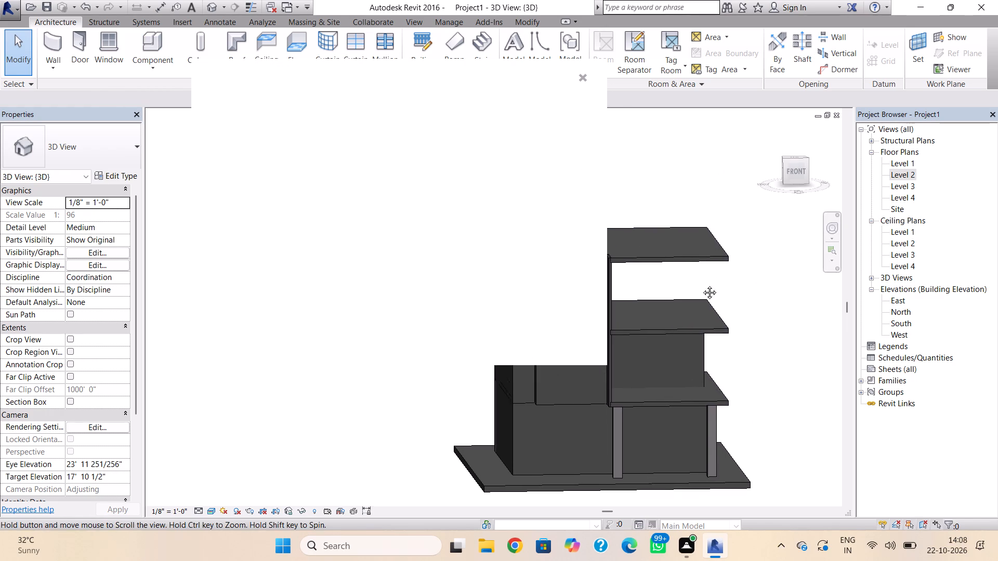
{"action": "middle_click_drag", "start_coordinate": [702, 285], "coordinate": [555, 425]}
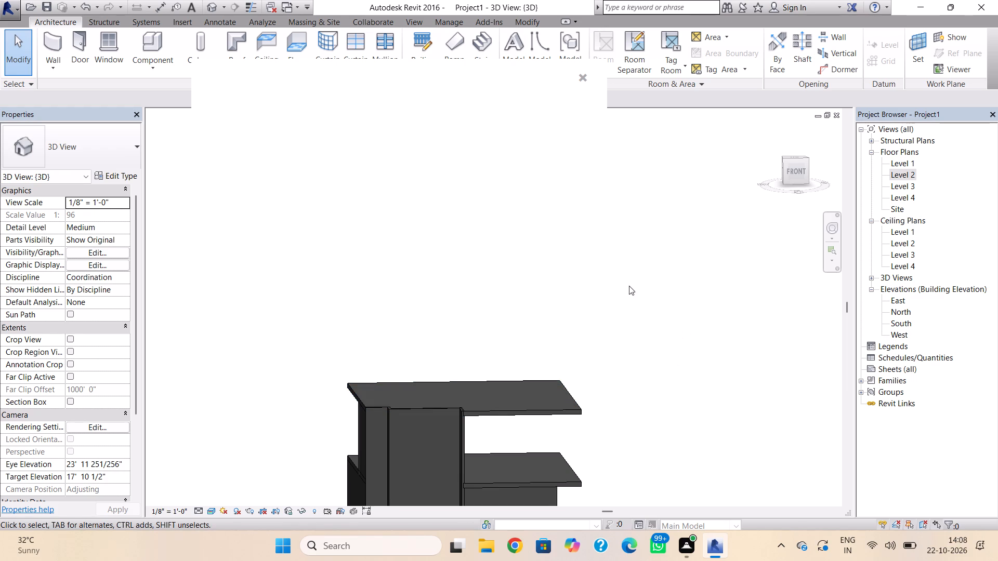
Close the blank notification card covering the 3D view.
{"action": "left_click", "coordinate": [582, 73]}
{"action": "scroll", "coordinate": [562, 325], "scroll_direction": "down", "scroll_amount": 1}
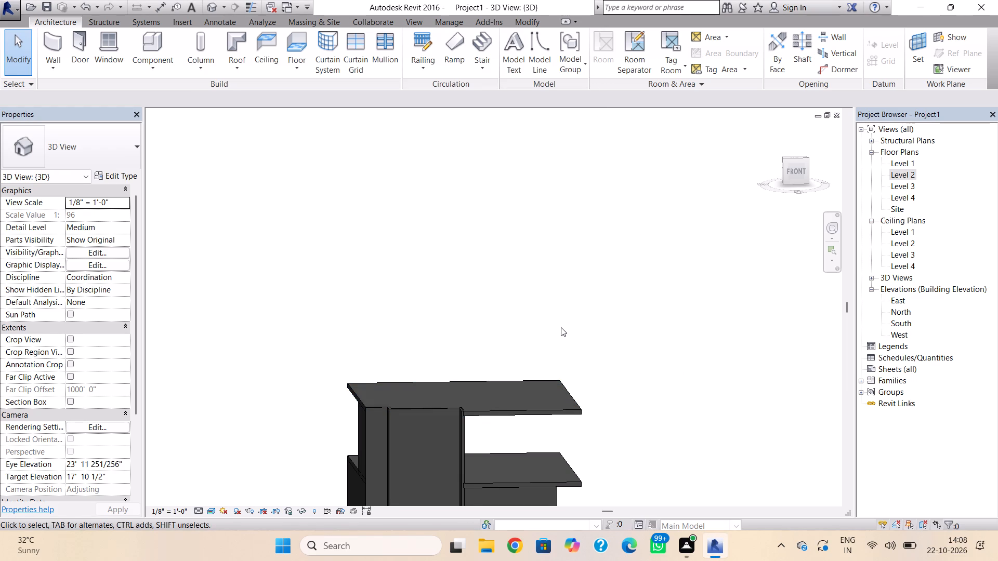
Start a Model In-Place component for the building in the 3D view.
{"action": "scroll", "coordinate": [559, 328], "scroll_direction": "down", "scroll_amount": 1}
{"action": "middle_click_drag", "start_coordinate": [557, 333], "coordinate": [560, 217]}
{"action": "middle_click_drag", "start_coordinate": [541, 323], "coordinate": [551, 282]}
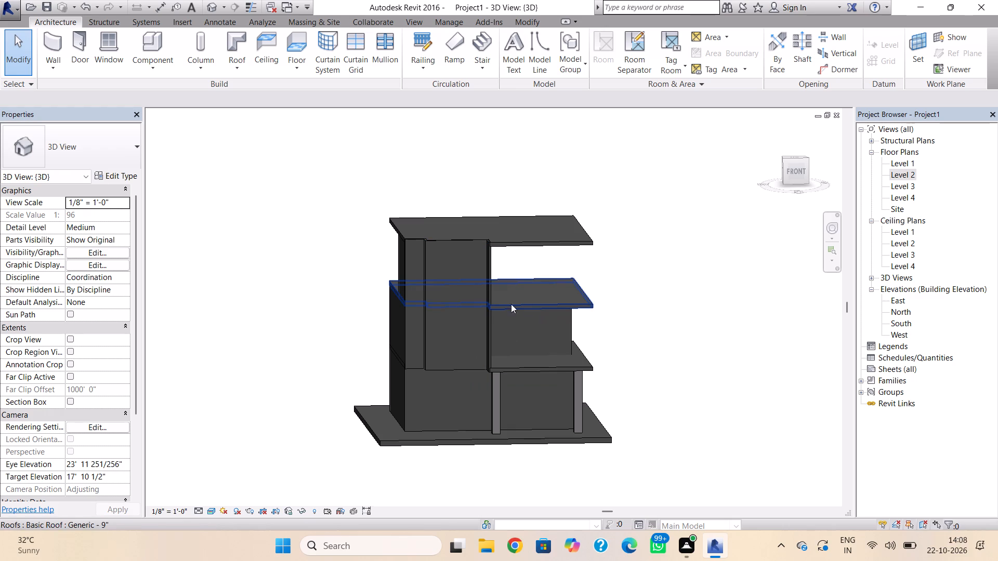
{"action": "left_click", "coordinate": [153, 68]}
{"action": "left_click", "coordinate": [164, 116]}
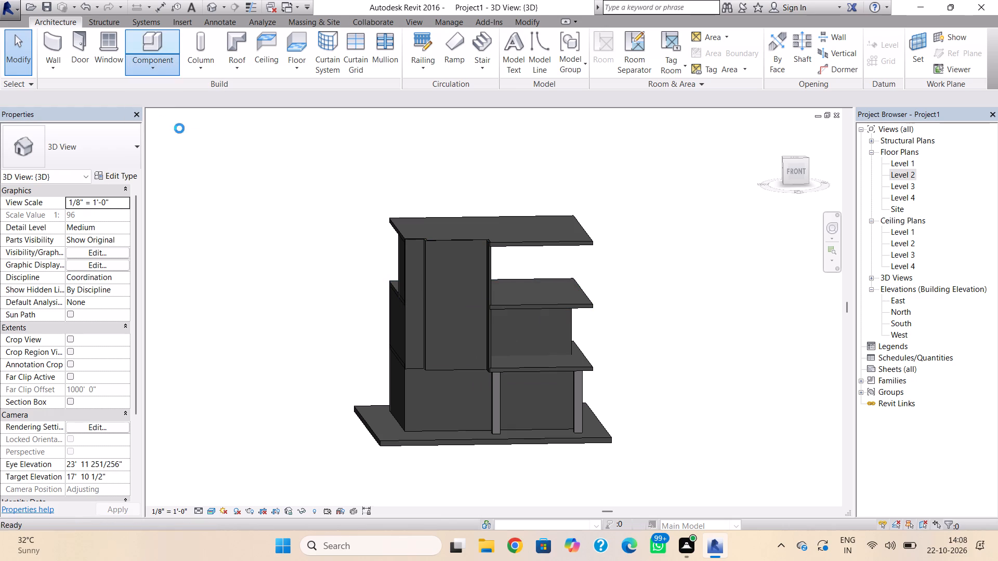
Save the project in the Documents folder under the file name REVIT INTERNSHIP 8.
{"action": "left_click", "coordinate": [564, 235]}
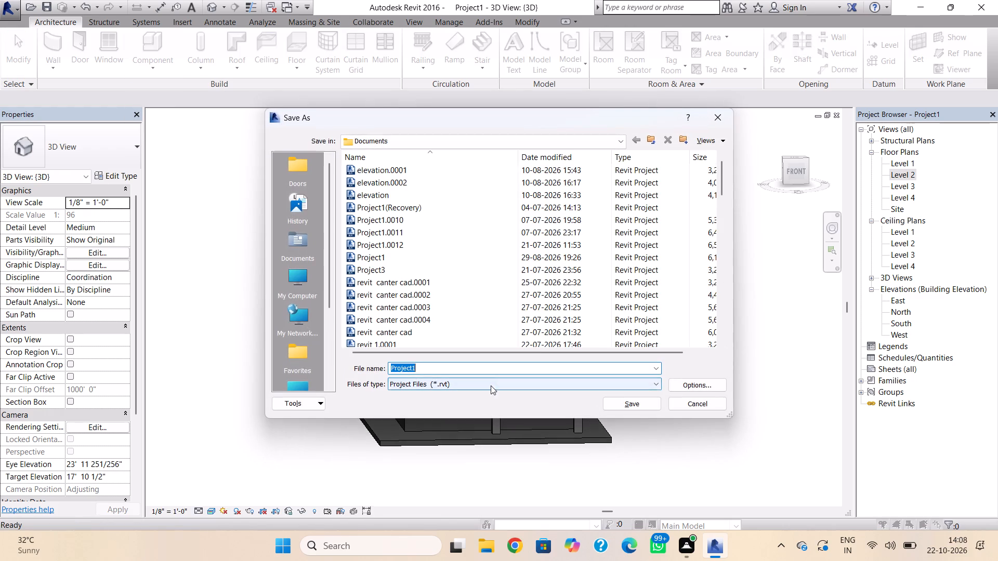
{"action": "left_click_drag", "start_coordinate": [495, 369], "coordinate": [349, 364]}
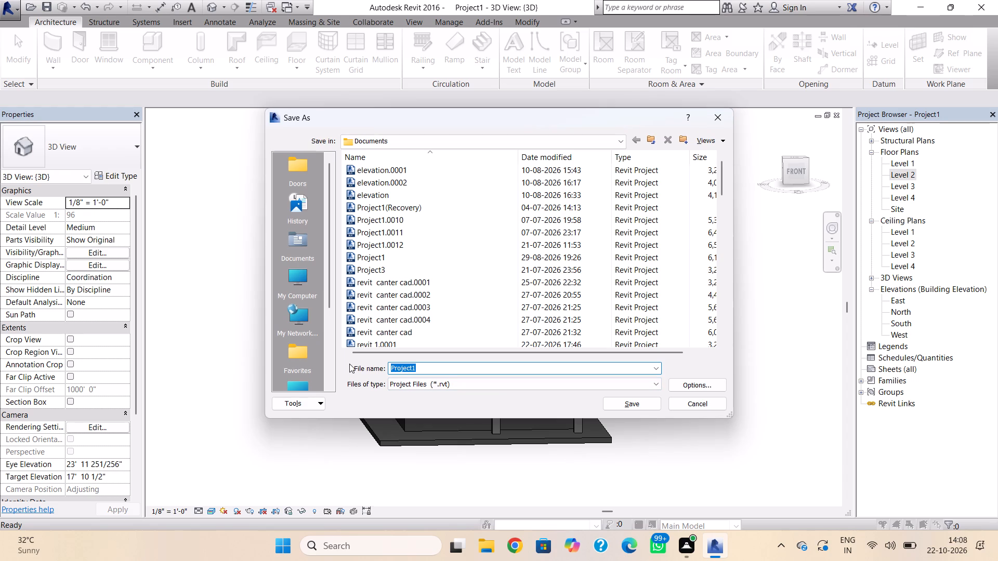
{"action": "type", "text": "REB"}
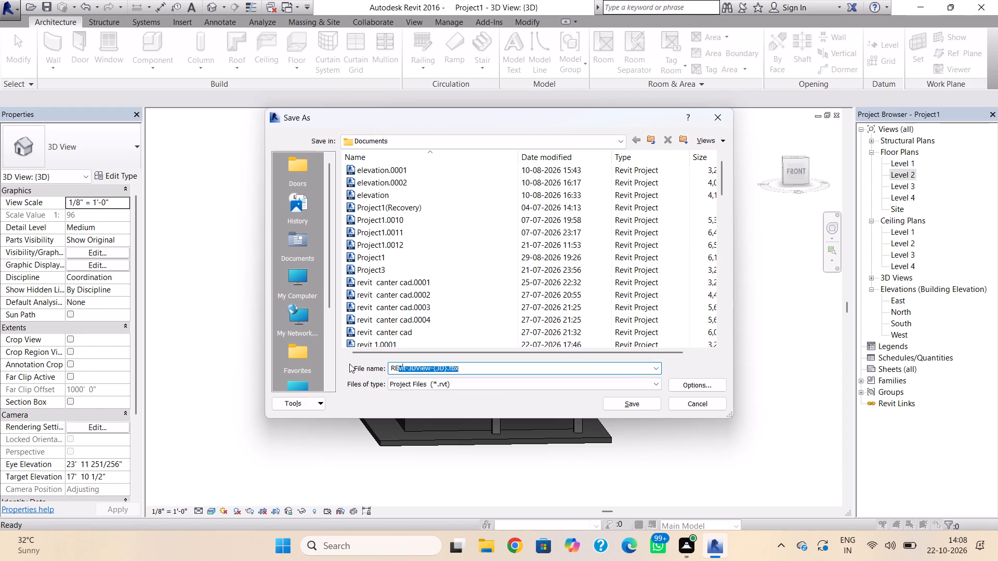
{"action": "key", "text": "BackSpace"}
{"action": "type", "text": "VIT"}
{"action": "key", "text": "space"}
{"action": "type", "text": "INTERNSHIP"}
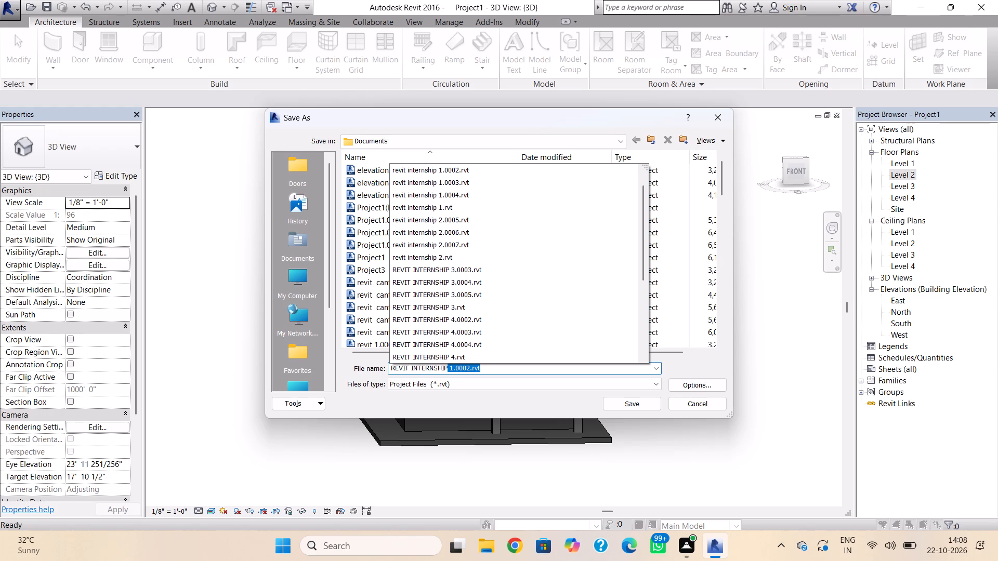
{"action": "key", "text": "space"}
{"action": "key", "text": "7"}
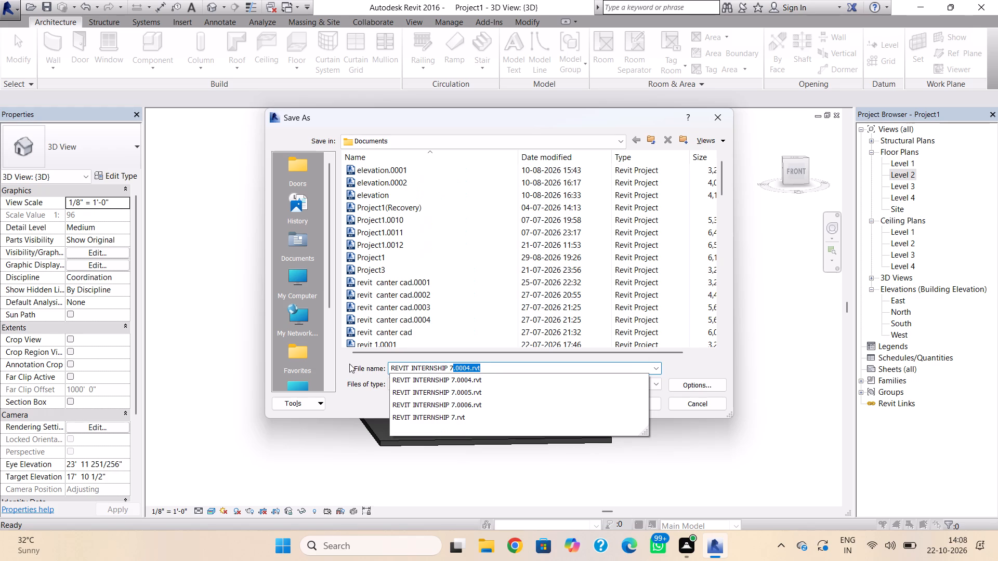
{"action": "key", "text": "BackSpace"}
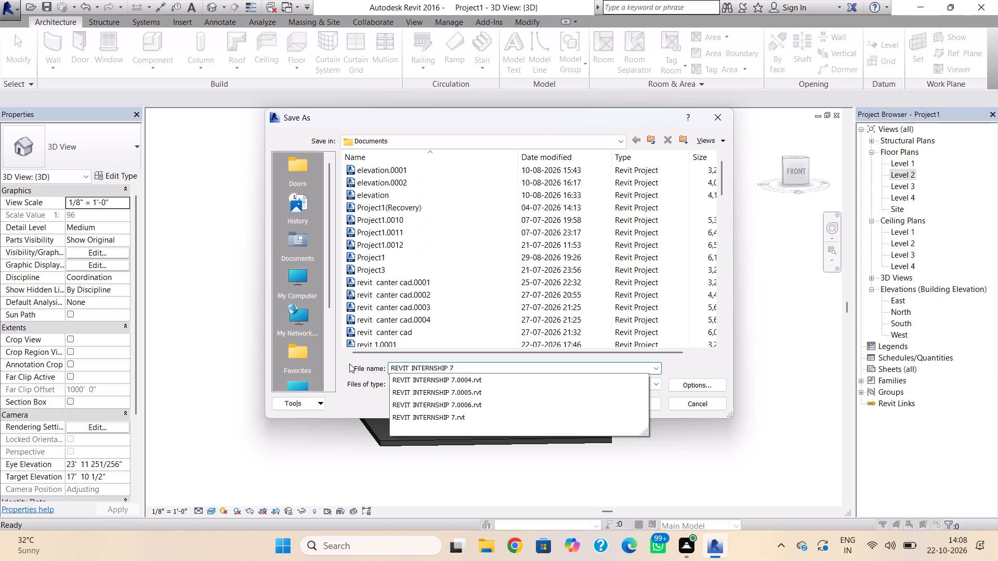
{"action": "key", "text": "BackSpace"}
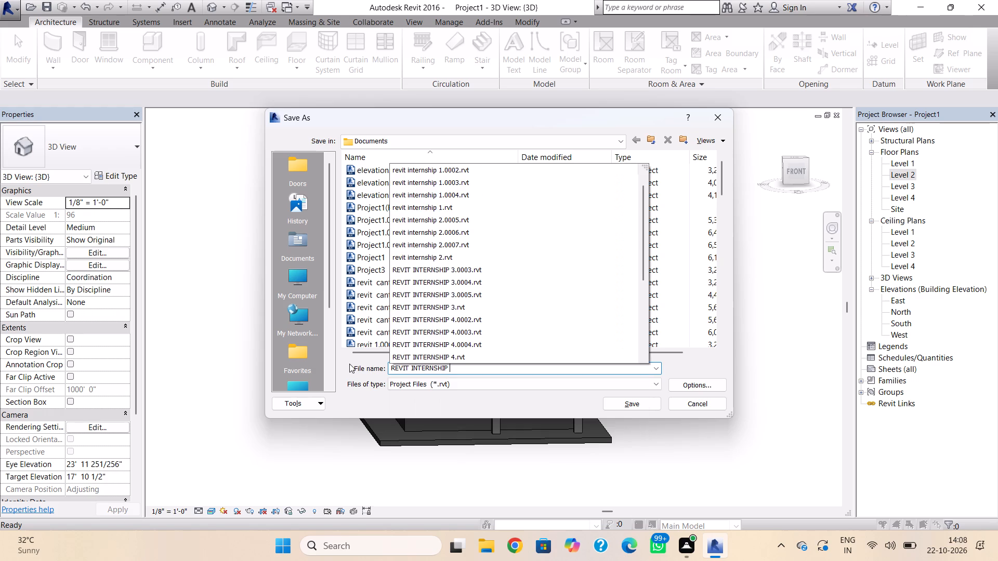
{"action": "scroll", "coordinate": [441, 260], "scroll_direction": "down", "scroll_amount": 3}
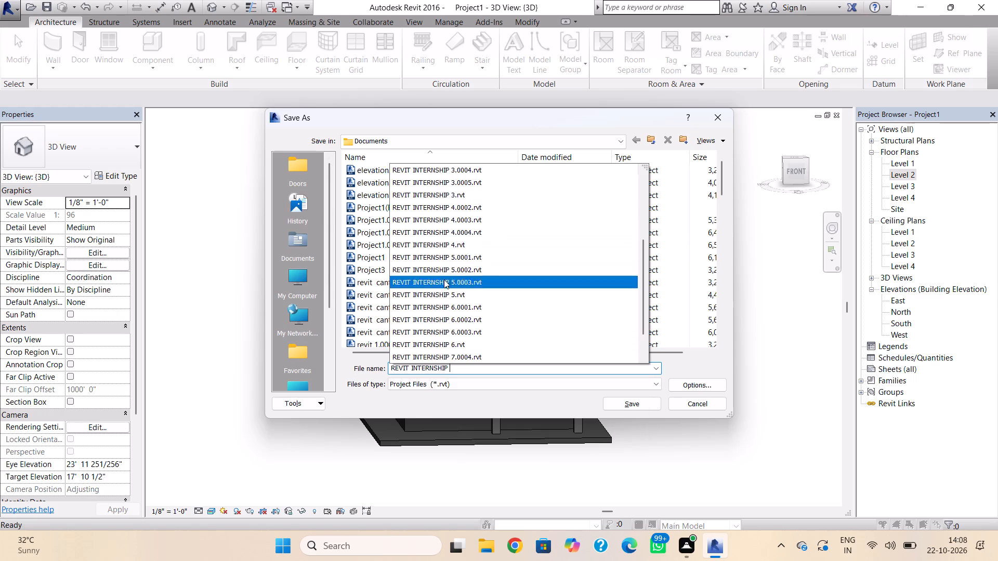
{"action": "scroll", "coordinate": [444, 279], "scroll_direction": "down", "scroll_amount": 9}
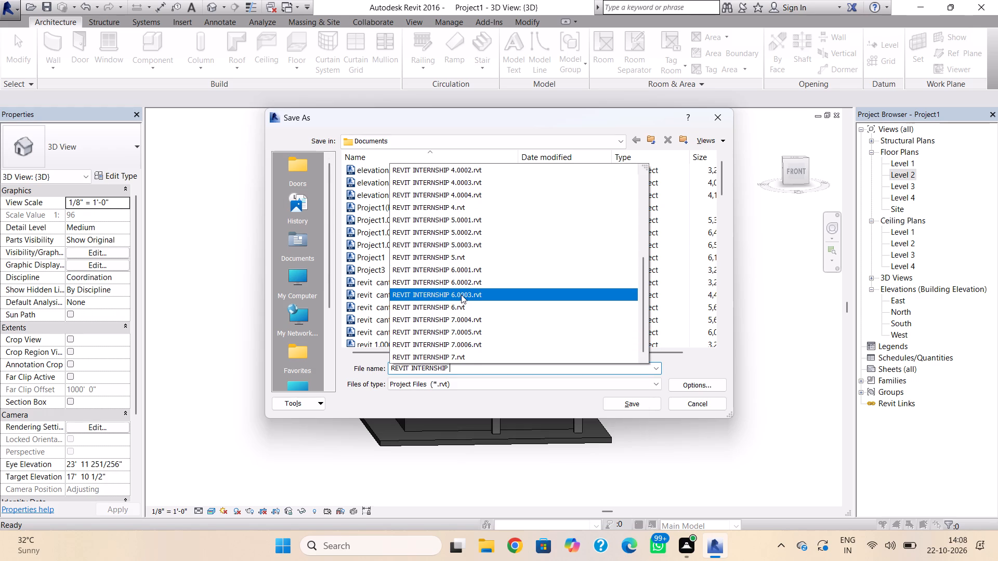
{"action": "key", "text": "8"}
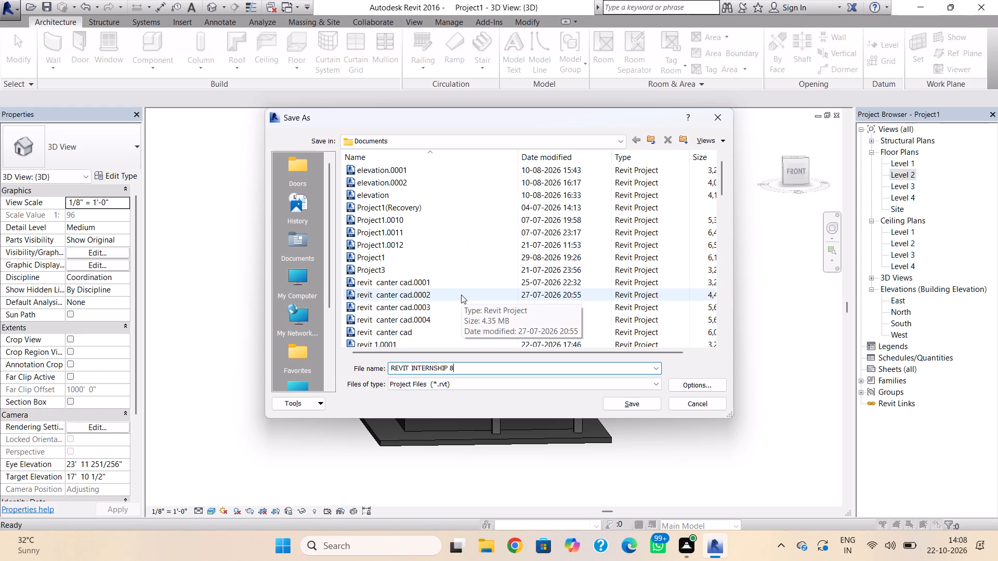
{"action": "key", "text": "Return"}
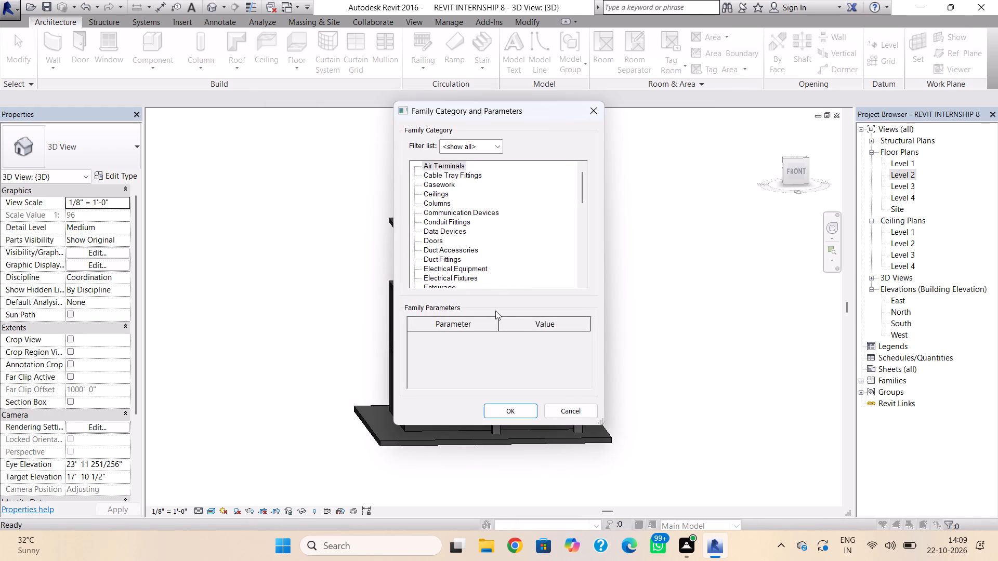
Assign the in-place family to the Walls category and accept its suggested name.
{"action": "scroll", "coordinate": [491, 267], "scroll_direction": "down", "scroll_amount": 8}
{"action": "scroll", "coordinate": [449, 273], "scroll_direction": "down", "scroll_amount": 14}
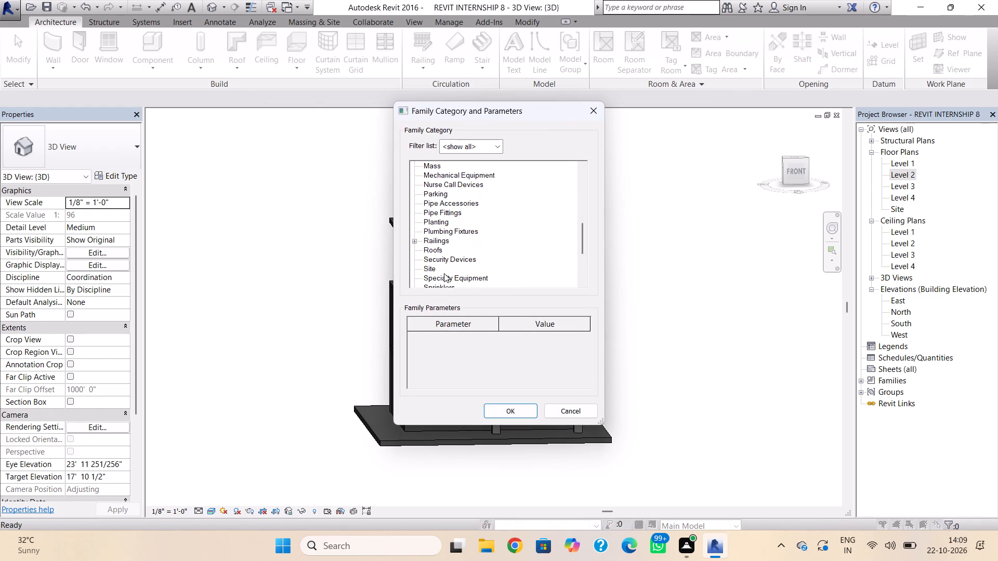
{"action": "scroll", "coordinate": [443, 270], "scroll_direction": "down", "scroll_amount": 11}
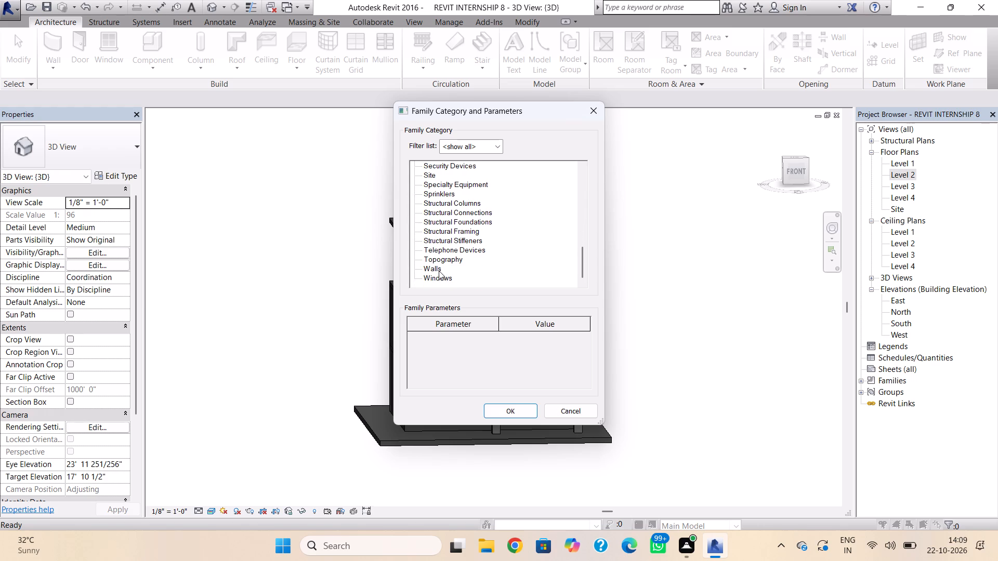
{"action": "left_click", "coordinate": [439, 271]}
{"action": "left_click", "coordinate": [515, 406]}
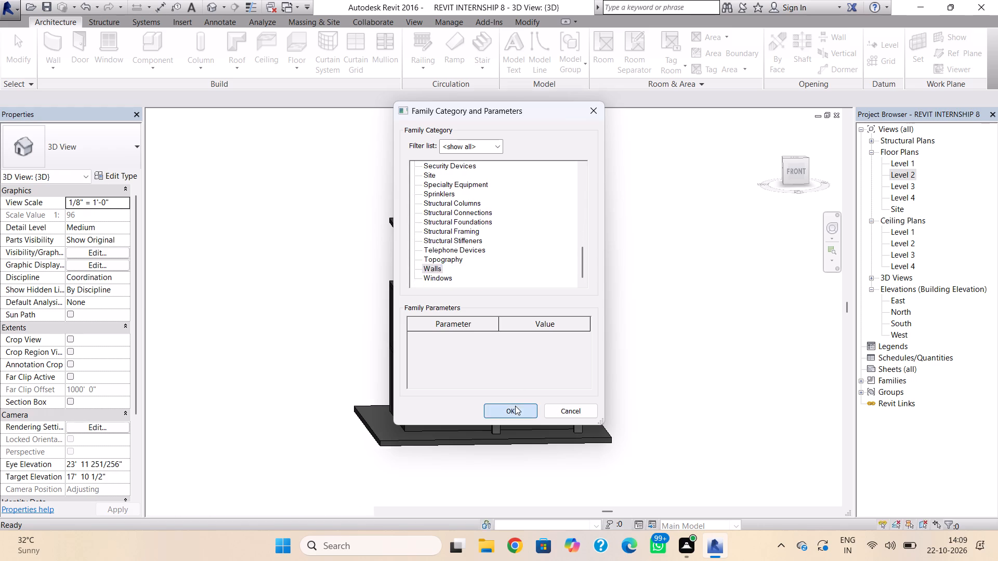
{"action": "left_click", "coordinate": [511, 292]}
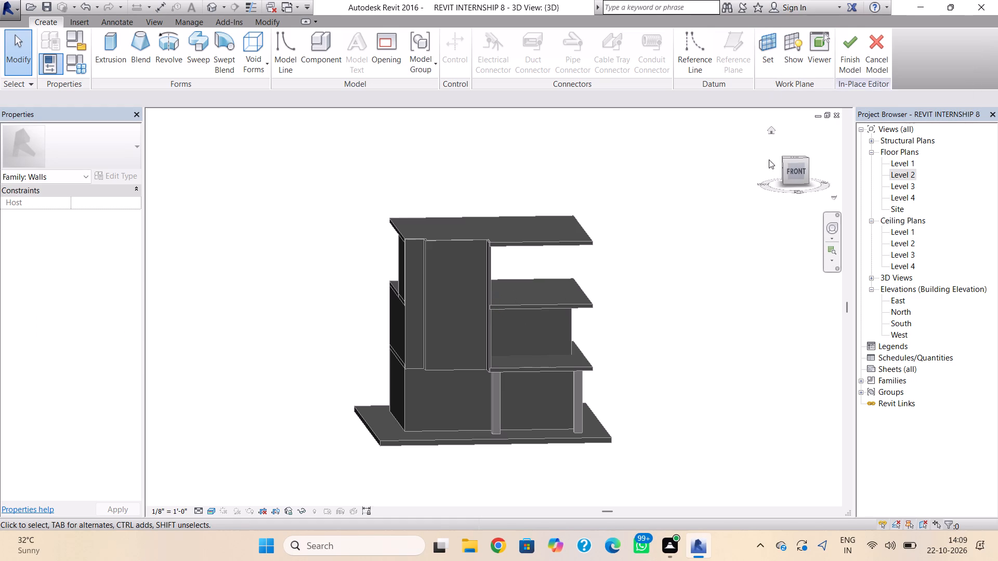
Close the blank notification card covering the front of the model.
{"action": "left_click", "coordinate": [790, 171]}
{"action": "scroll", "coordinate": [570, 280], "scroll_direction": "up", "scroll_amount": 1}
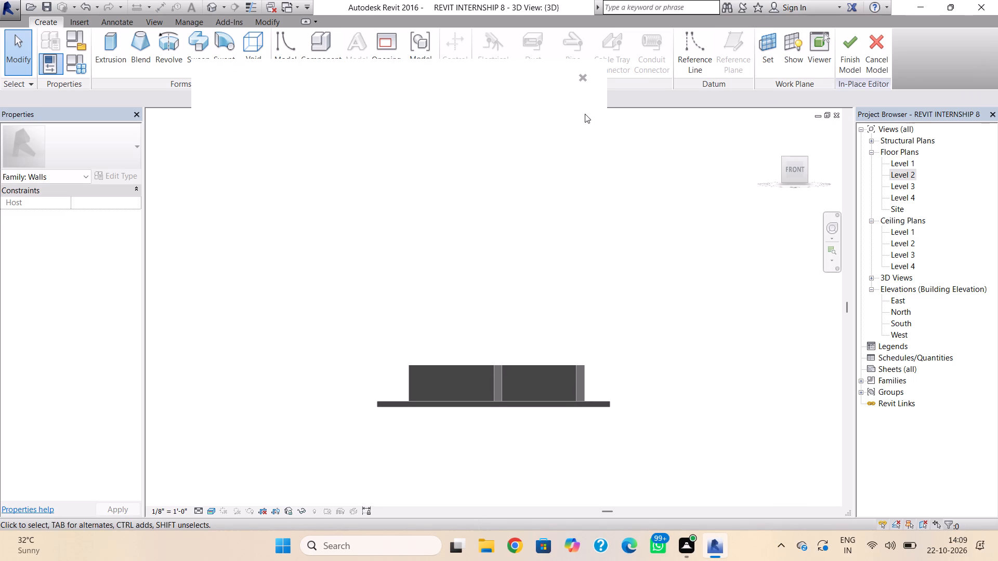
{"action": "left_click", "coordinate": [585, 79]}
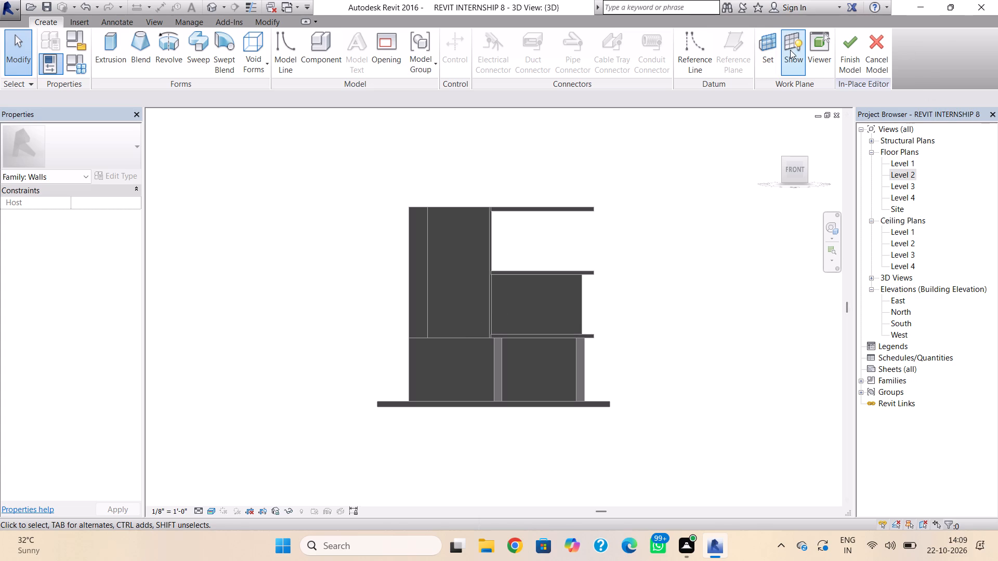
Set the work plane by picking the face of the tall recessed front wall on the upper storeys.
{"action": "left_click", "coordinate": [776, 47]}
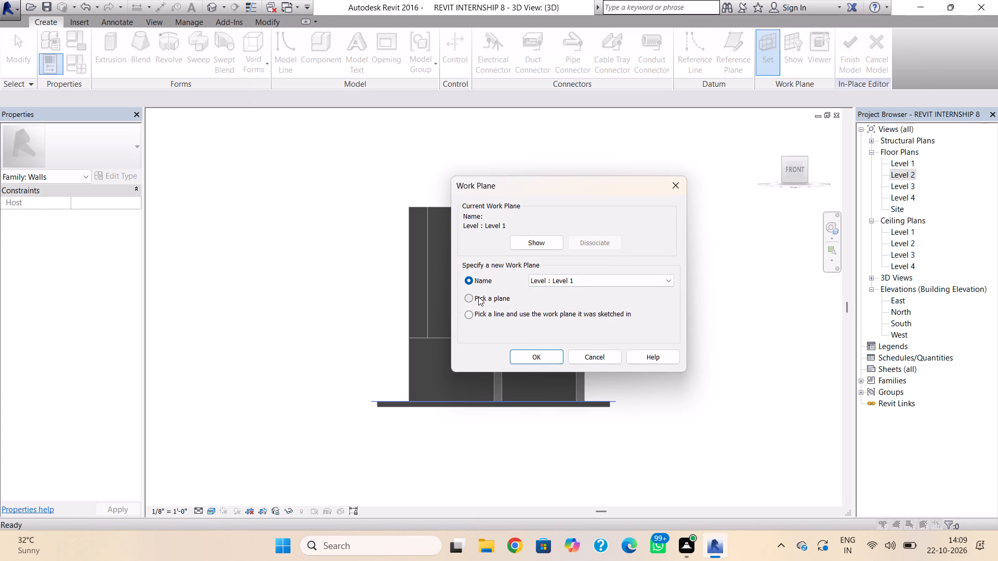
{"action": "left_click", "coordinate": [470, 297]}
{"action": "left_click", "coordinate": [531, 352]}
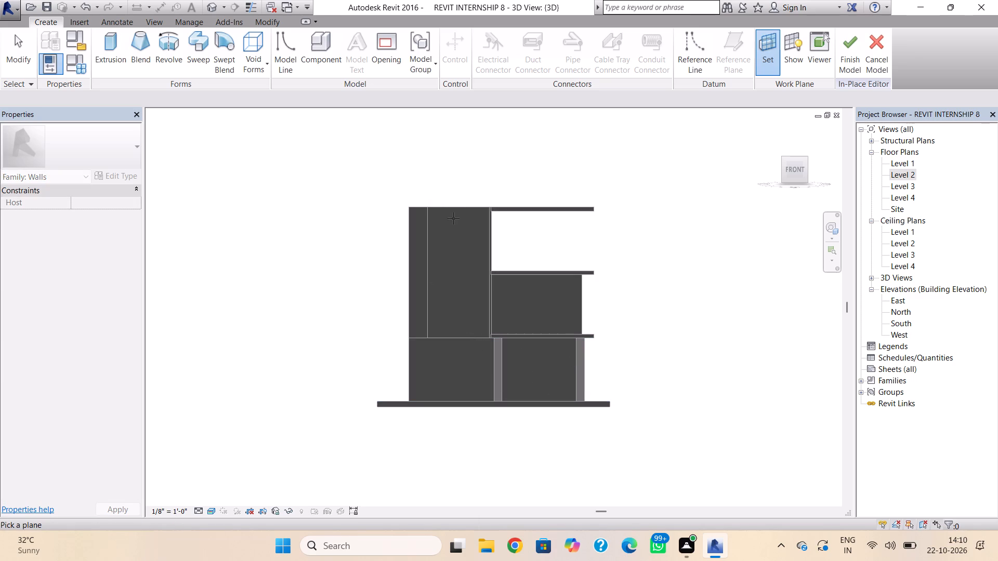
{"action": "scroll", "coordinate": [454, 212], "scroll_direction": "up", "scroll_amount": 2}
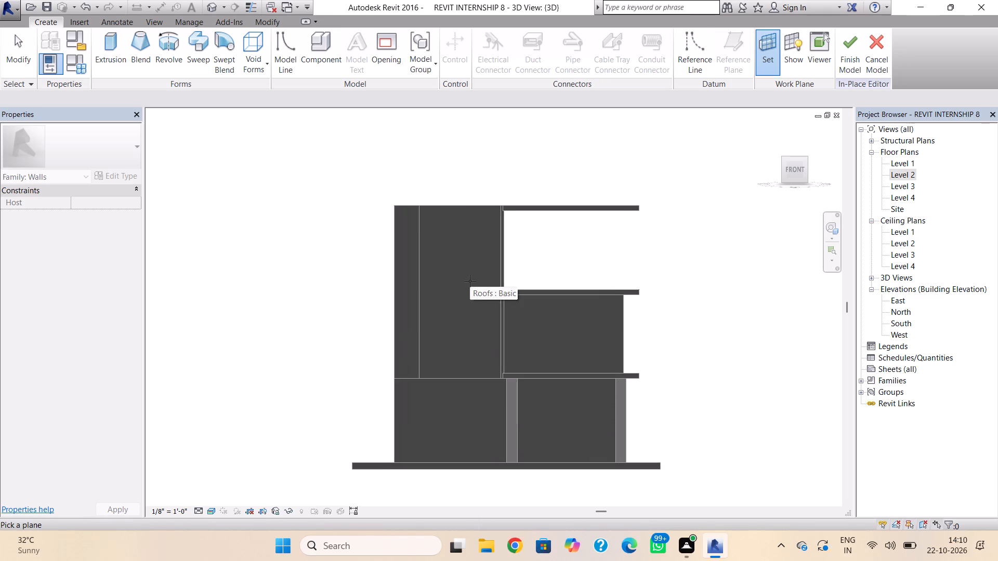
{"action": "right_click_drag", "start_coordinate": [470, 281], "coordinate": [524, 368], "text": "shift"}
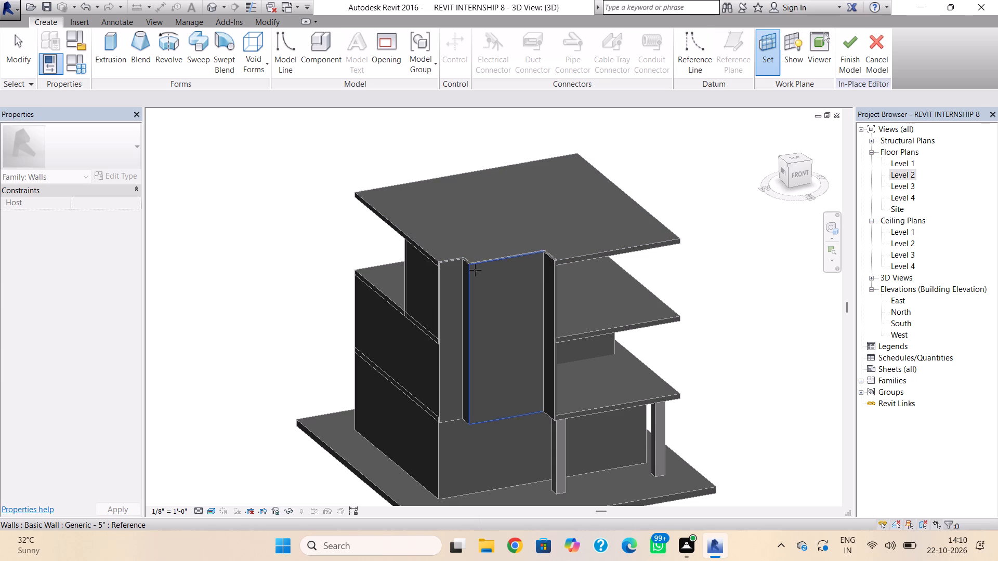
{"action": "left_click", "coordinate": [475, 270]}
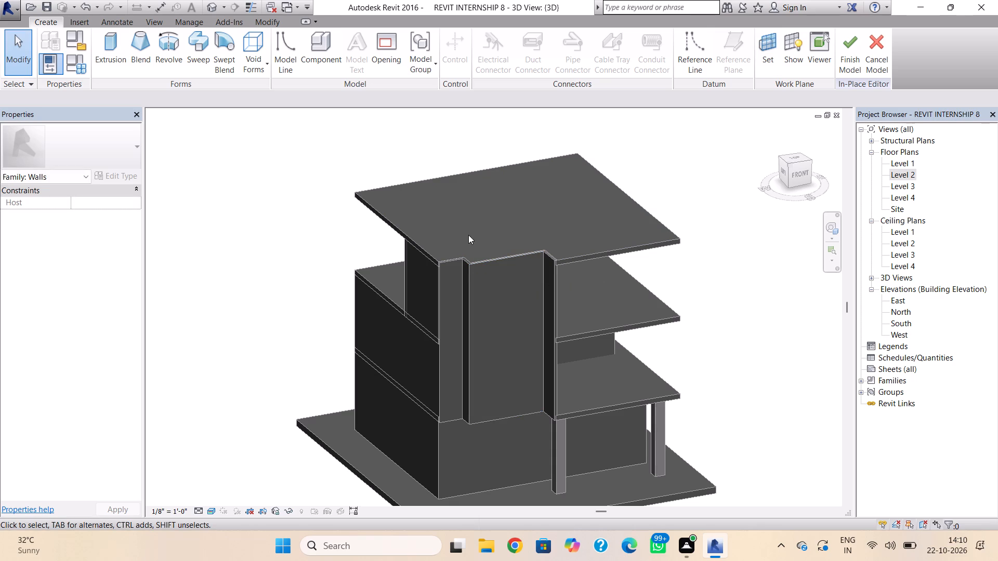
Sketch a narrow full-height rectangle for an Extrusion along the left edge of the recessed front wall, from roof top to wall base.
{"action": "left_click", "coordinate": [110, 53]}
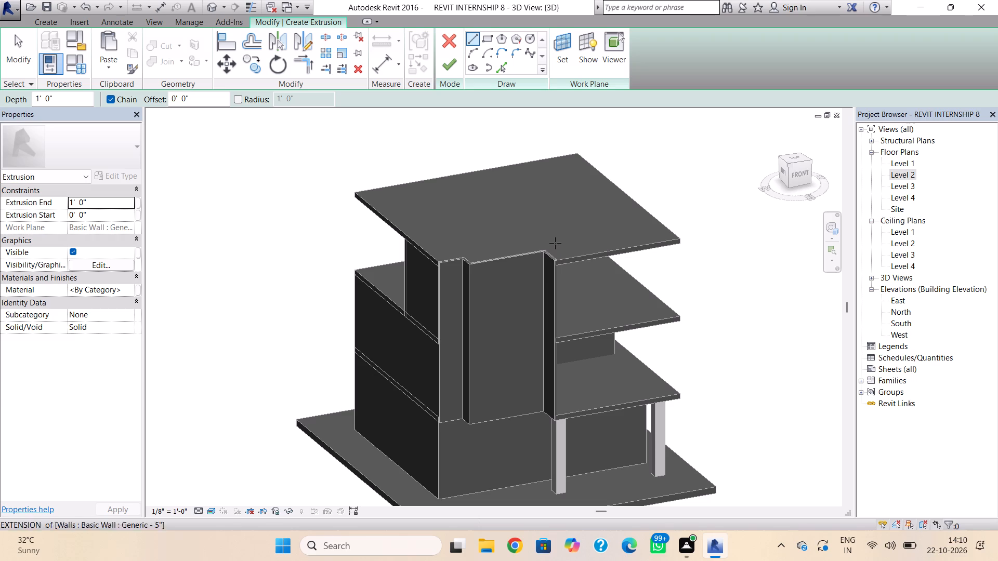
{"action": "left_click", "coordinate": [491, 35]}
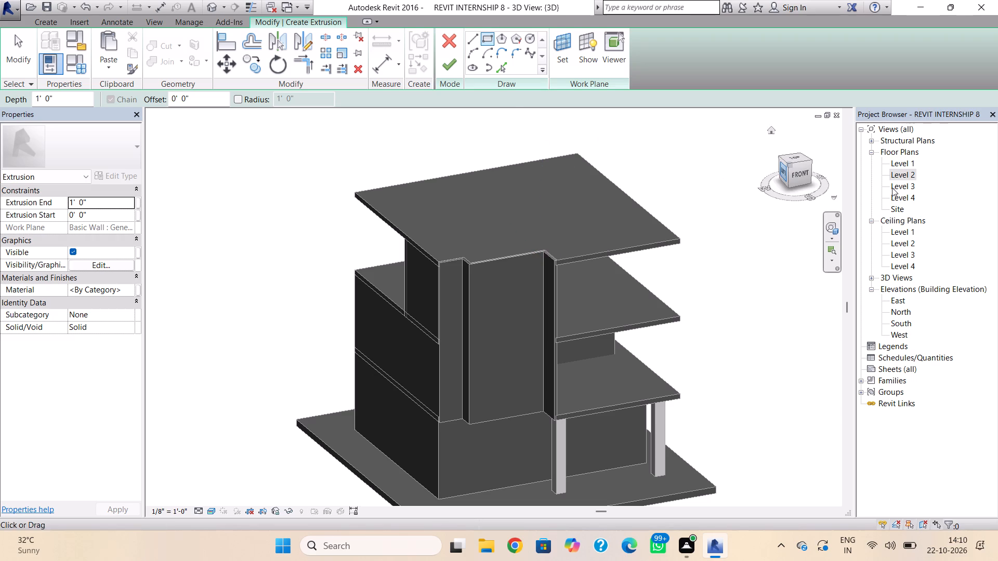
{"action": "left_click", "coordinate": [802, 173]}
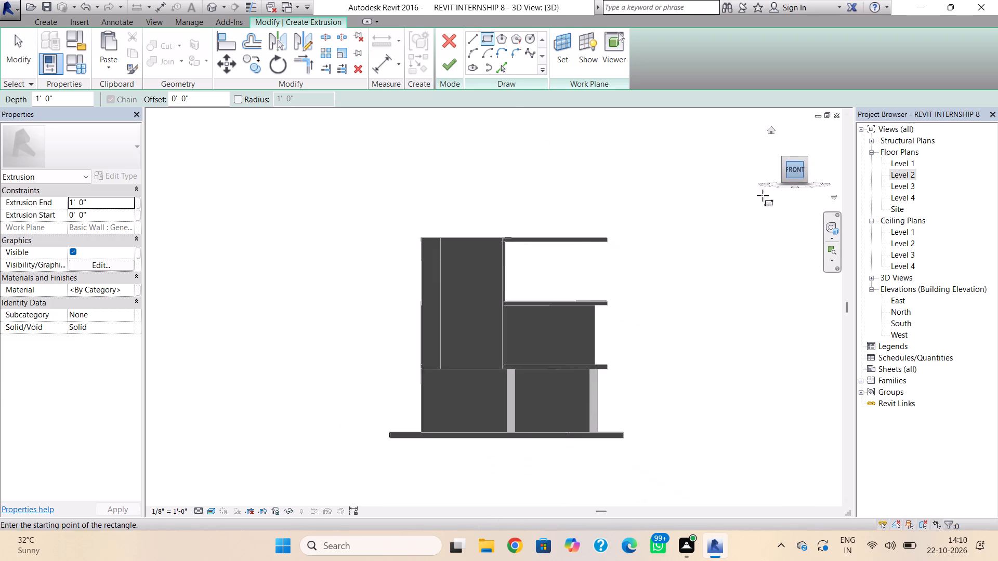
{"action": "scroll", "coordinate": [555, 246], "scroll_direction": "up", "scroll_amount": 2}
{"action": "middle_click_drag", "start_coordinate": [531, 255], "coordinate": [592, 337]}
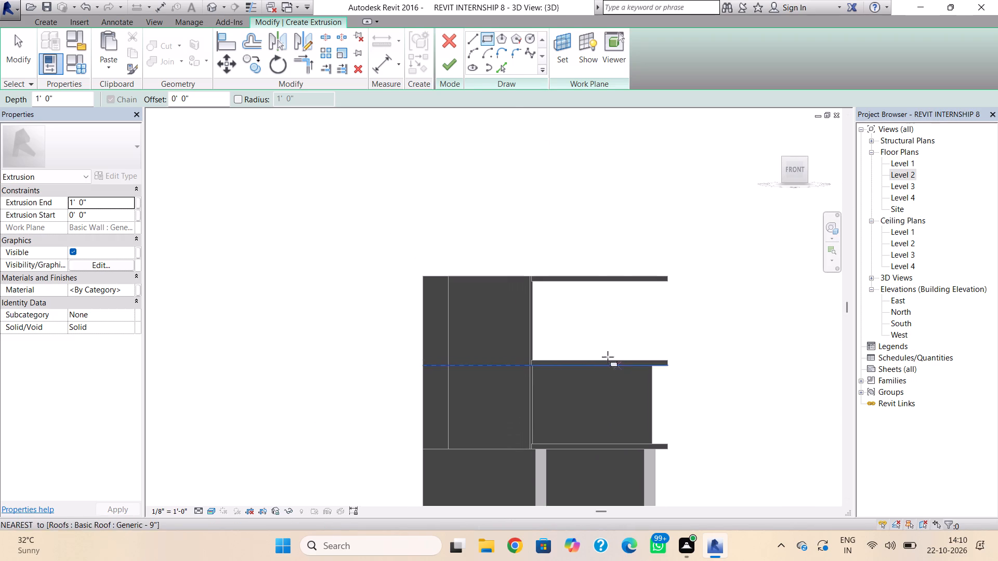
{"action": "left_click", "coordinate": [446, 277]}
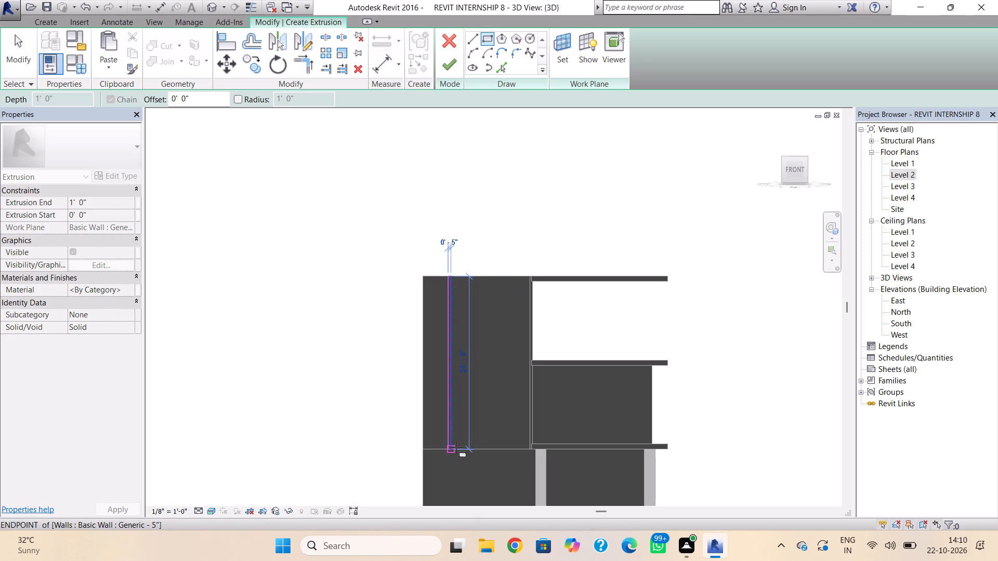
{"action": "scroll", "coordinate": [456, 447], "scroll_direction": "up", "scroll_amount": 3}
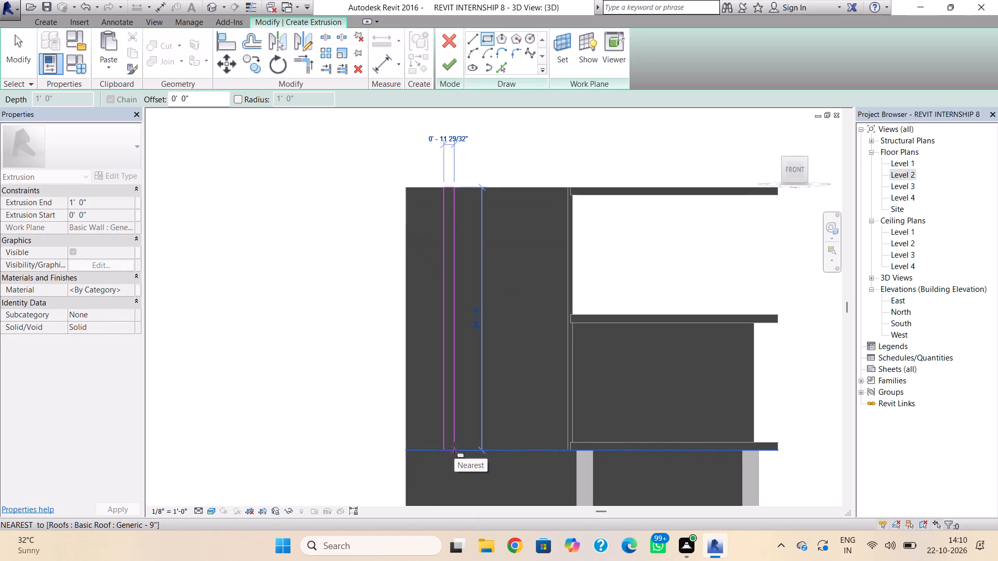
{"action": "scroll", "coordinate": [454, 449], "scroll_direction": "up", "scroll_amount": 3}
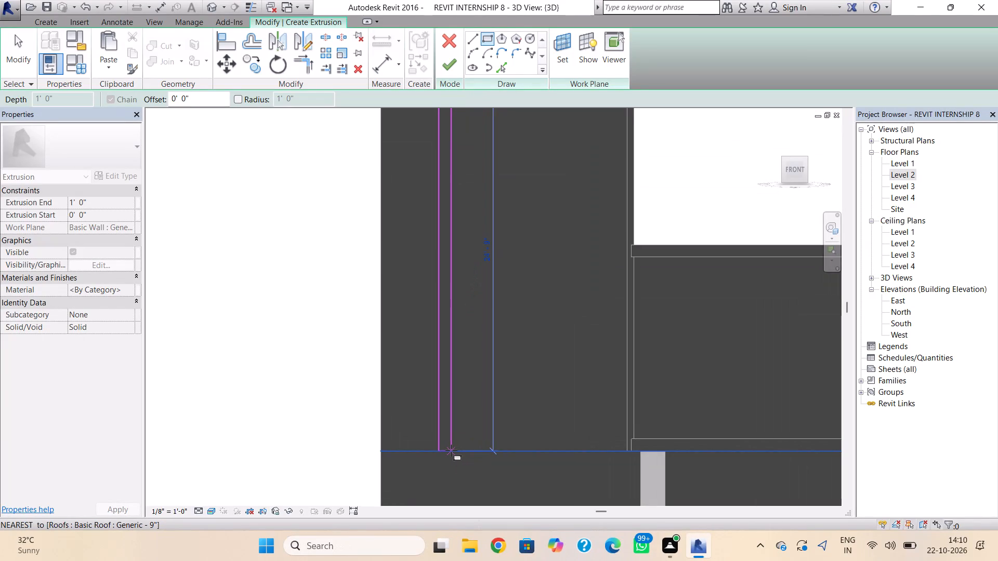
{"action": "scroll", "coordinate": [451, 450], "scroll_direction": "up", "scroll_amount": 2}
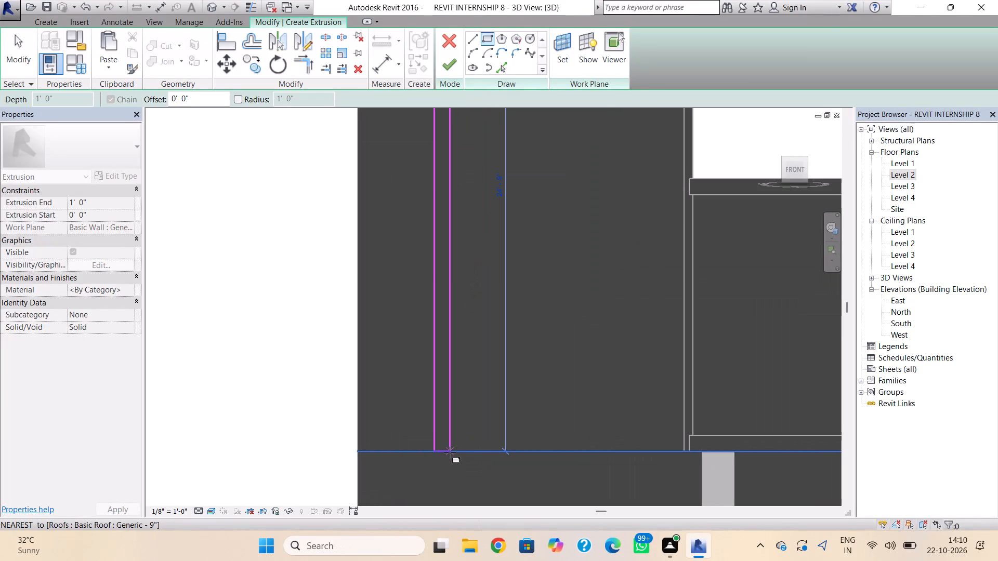
{"action": "left_click", "coordinate": [450, 452]}
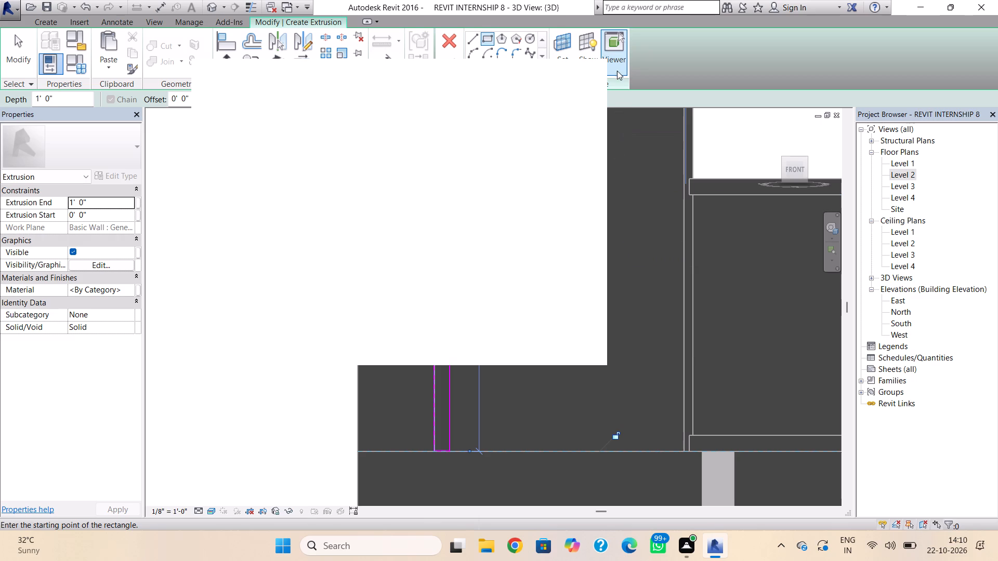
Close the blank notification card covering the extrusion sketch.
{"action": "left_click", "coordinate": [580, 78]}
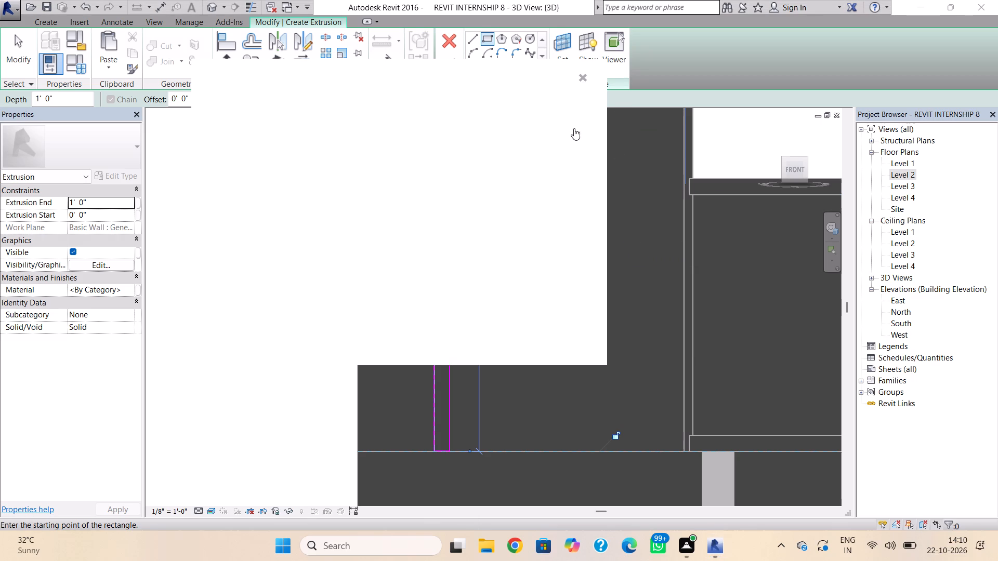
{"action": "middle_click_drag", "start_coordinate": [535, 247], "coordinate": [536, 442]}
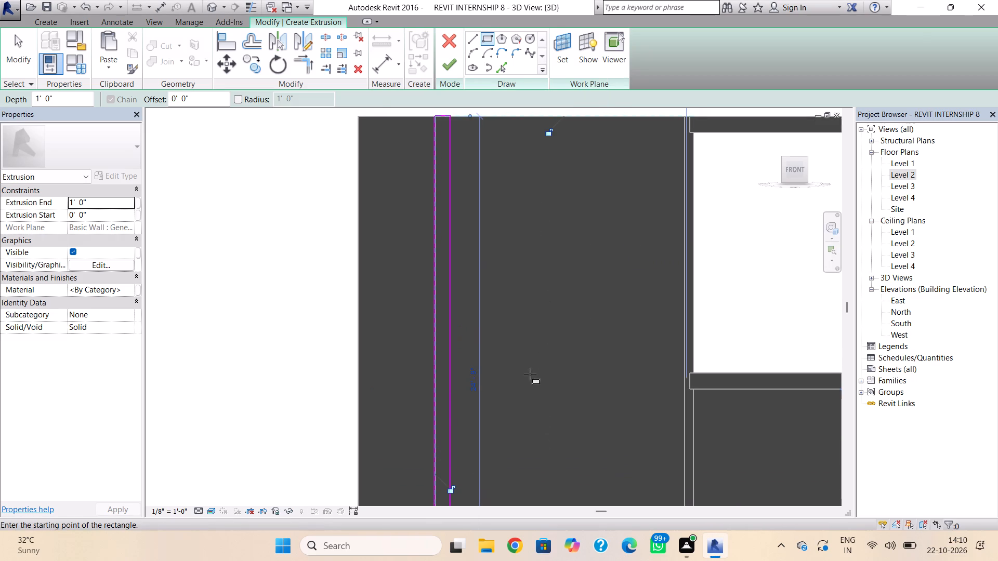
Sketch a horizontal rectangle about 31'-5" by 1'-4" along the roof top, from the vertical strip's upper outer corner to the roof's far end.
{"action": "scroll", "coordinate": [529, 368], "scroll_direction": "down", "scroll_amount": 1}
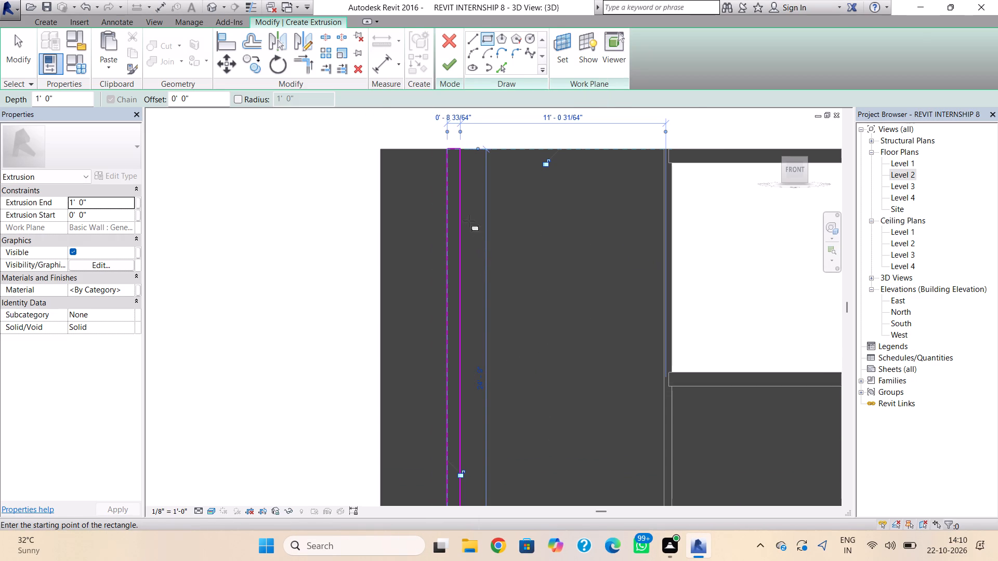
{"action": "left_click", "coordinate": [445, 150]}
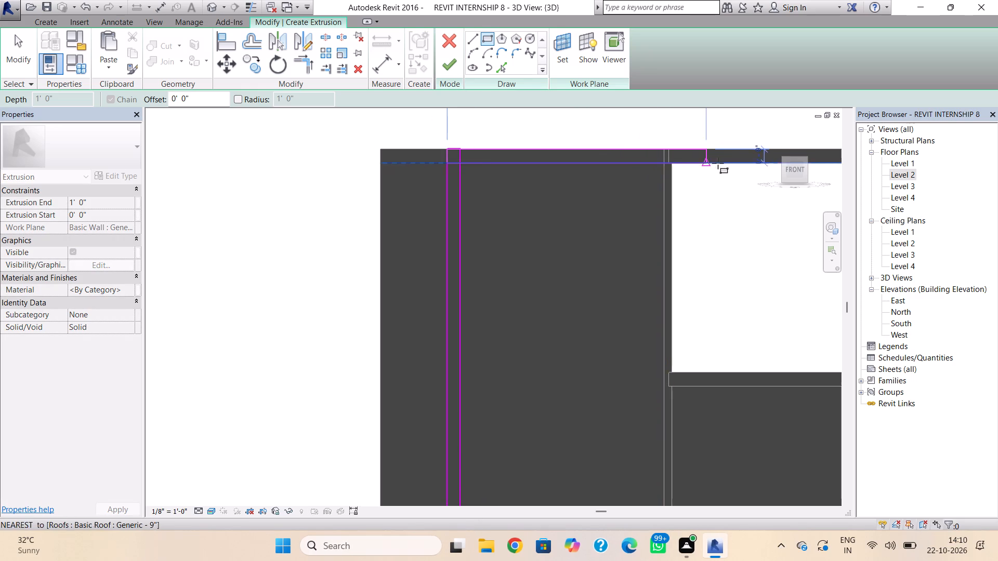
{"action": "middle_click_drag", "start_coordinate": [721, 168], "coordinate": [413, 225]}
{"action": "scroll", "coordinate": [719, 170], "scroll_direction": "down", "scroll_amount": 1}
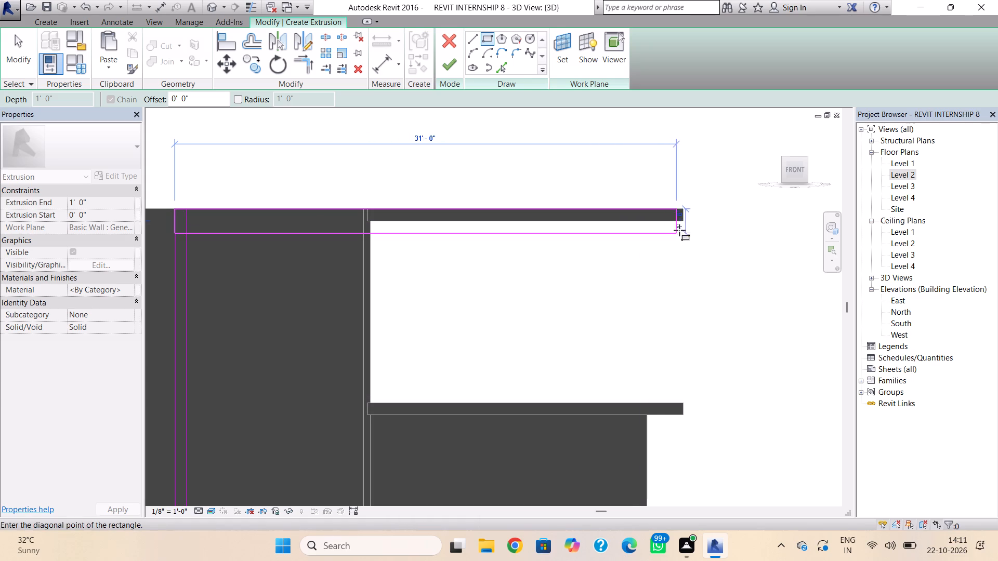
{"action": "scroll", "coordinate": [691, 230], "scroll_direction": "up", "scroll_amount": 3}
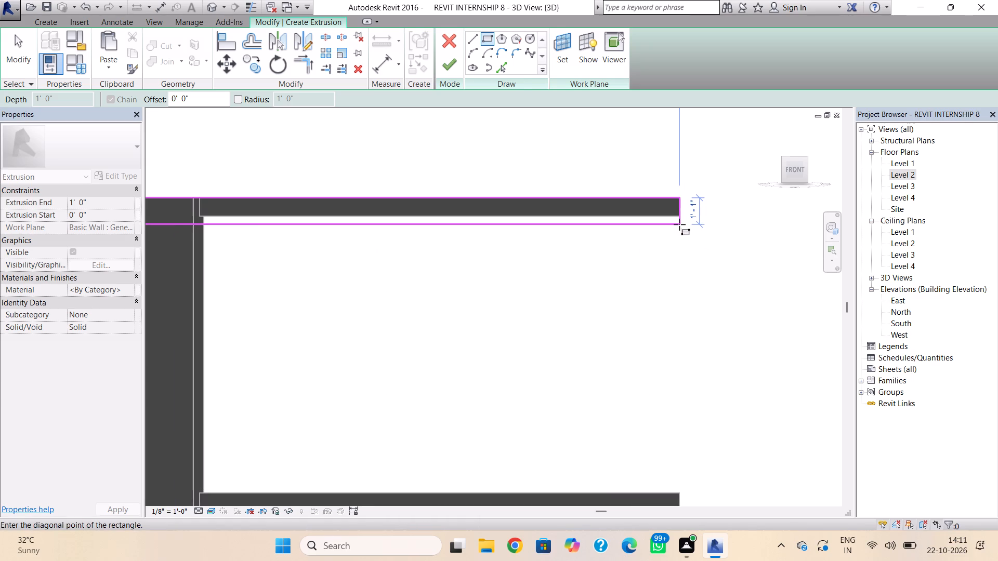
{"action": "scroll", "coordinate": [679, 224], "scroll_direction": "down", "scroll_amount": 3}
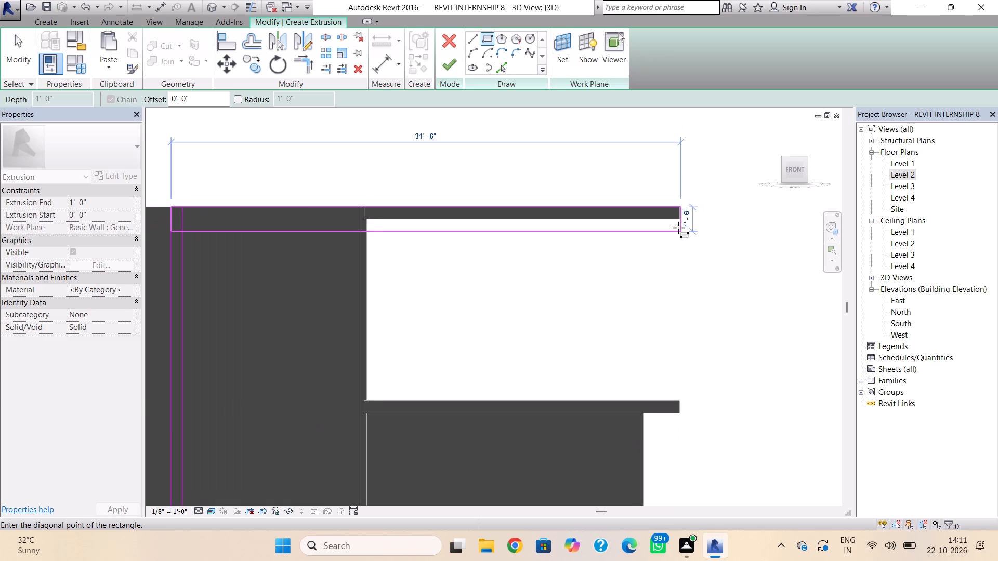
{"action": "scroll", "coordinate": [678, 228], "scroll_direction": "up", "scroll_amount": 4}
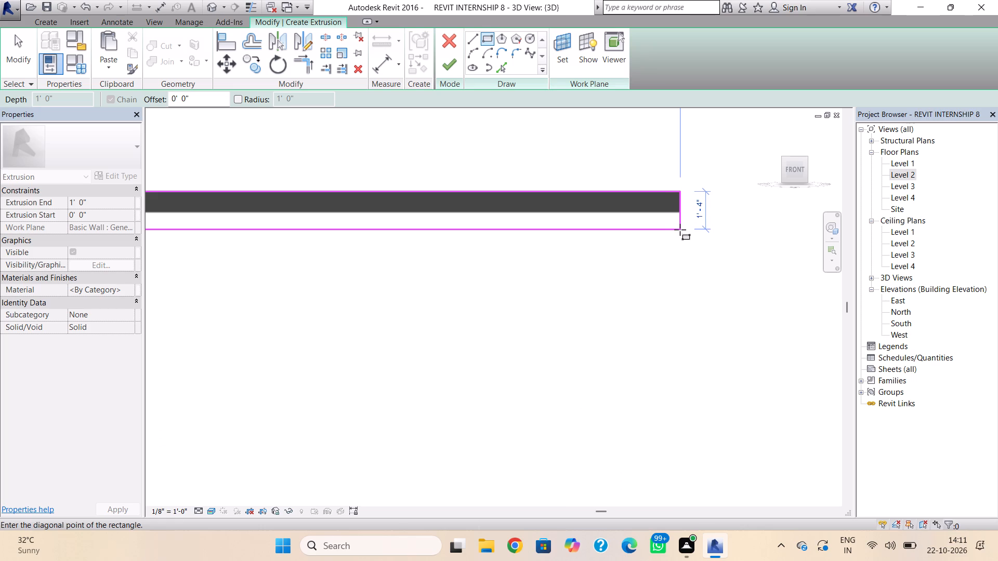
{"action": "left_click", "coordinate": [680, 230]}
{"action": "scroll", "coordinate": [663, 283], "scroll_direction": "down", "scroll_amount": 3}
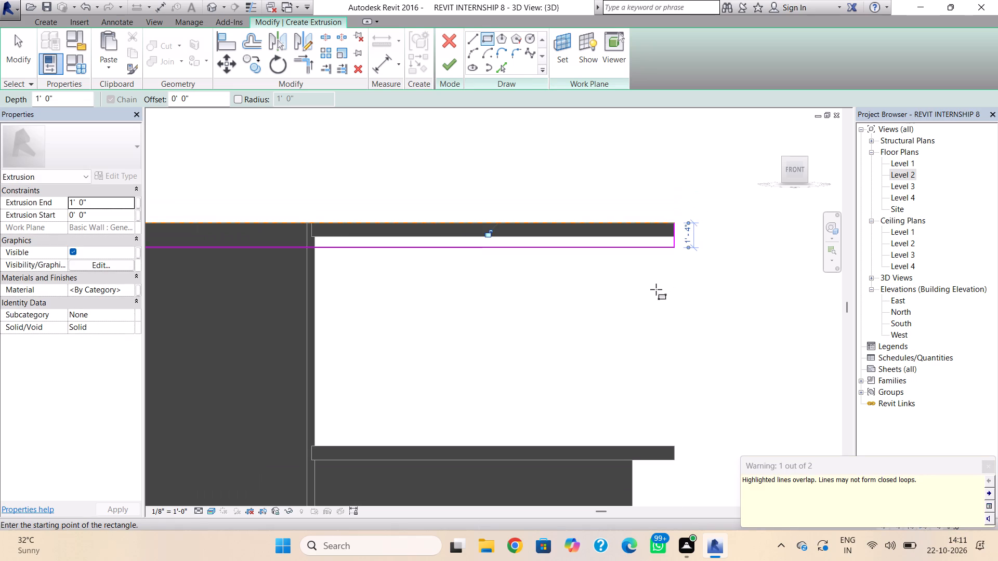
{"action": "scroll", "coordinate": [601, 294], "scroll_direction": "down", "scroll_amount": 3}
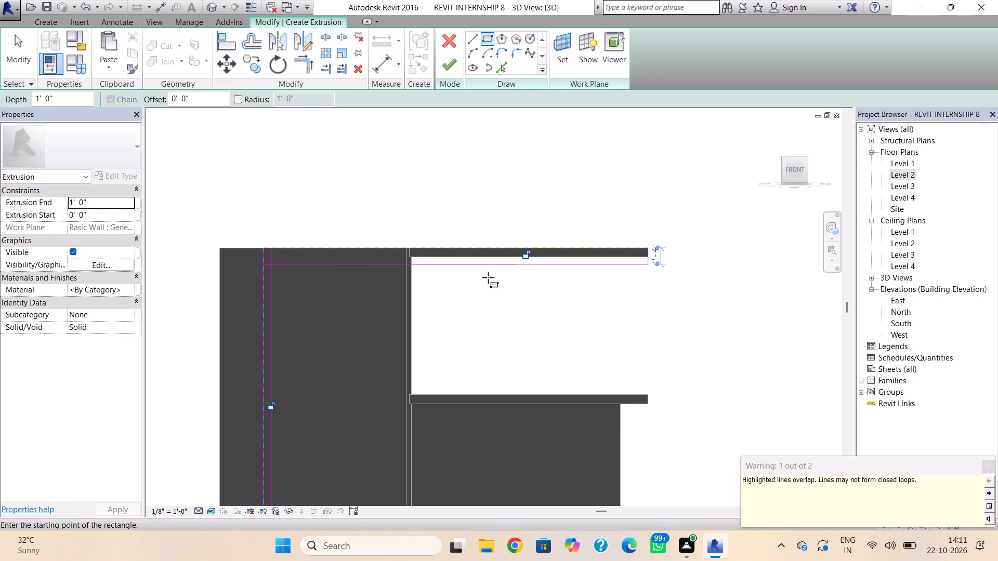
{"action": "key", "text": "Escape"}
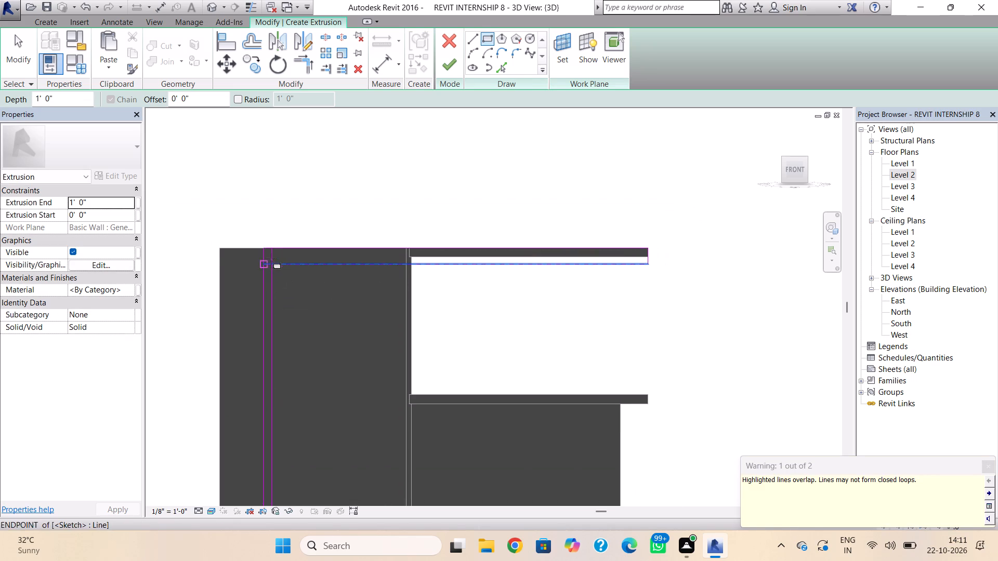
{"action": "key", "text": "Escape"}
Shorten the strip's inner vertical line and the band's lower line so they meet at the inner corner of the L-shaped outline.
{"action": "left_click", "coordinate": [272, 257]}
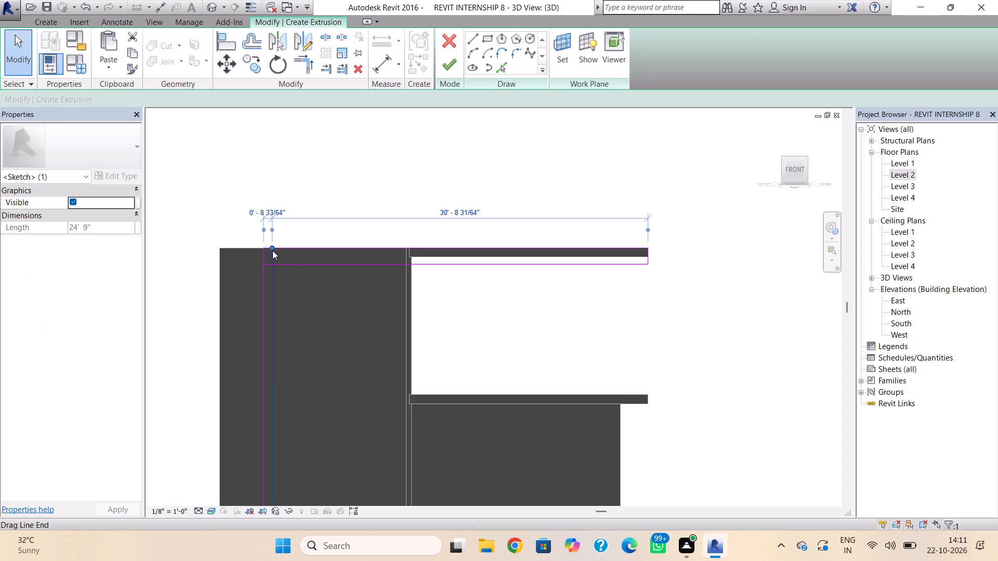
{"action": "left_click_drag", "start_coordinate": [272, 248], "coordinate": [272, 261]}
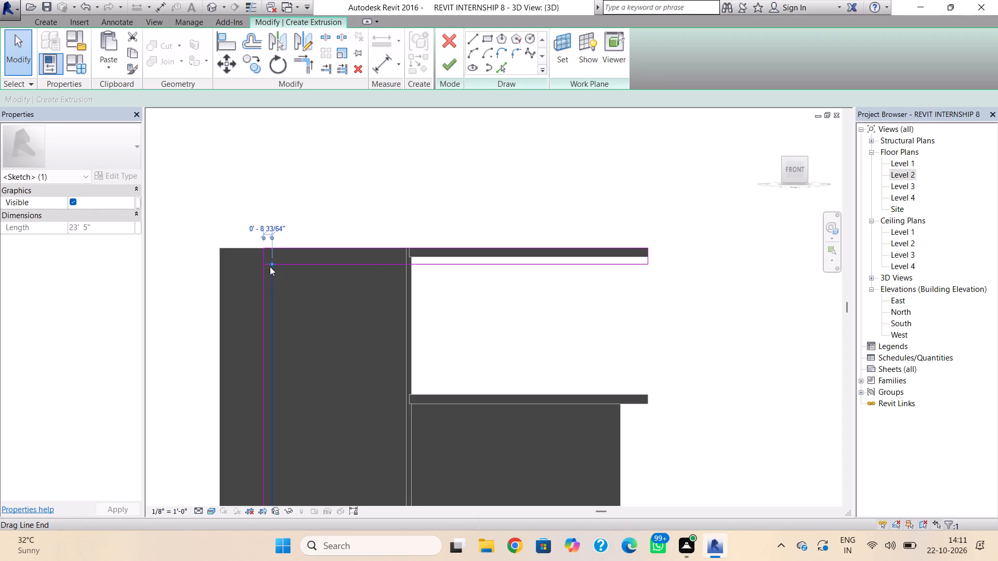
{"action": "scroll", "coordinate": [268, 259], "scroll_direction": "up", "scroll_amount": 5}
{"action": "left_click", "coordinate": [264, 264]}
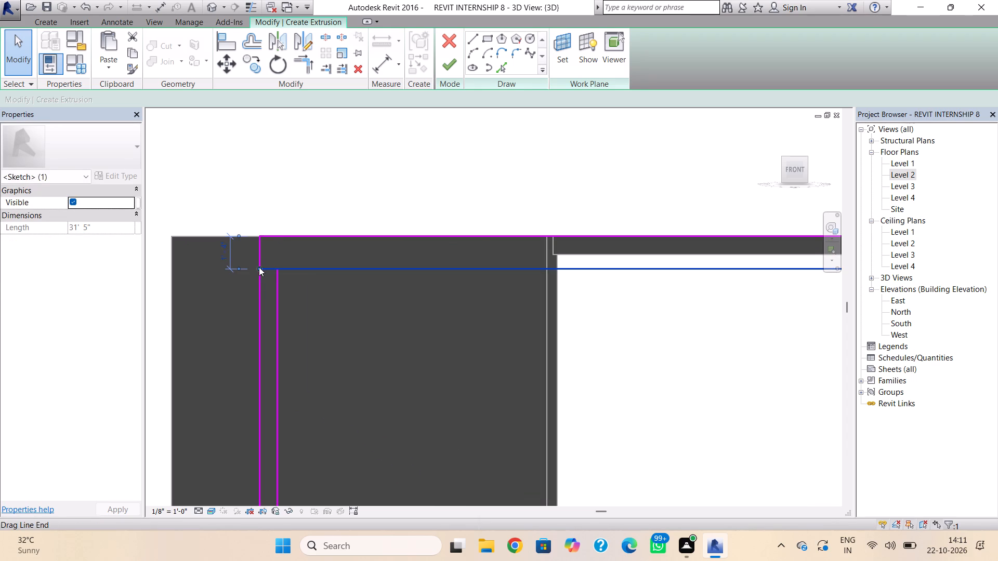
{"action": "left_click_drag", "start_coordinate": [259, 267], "coordinate": [275, 268]}
{"action": "scroll", "coordinate": [348, 284], "scroll_direction": "down", "scroll_amount": 2}
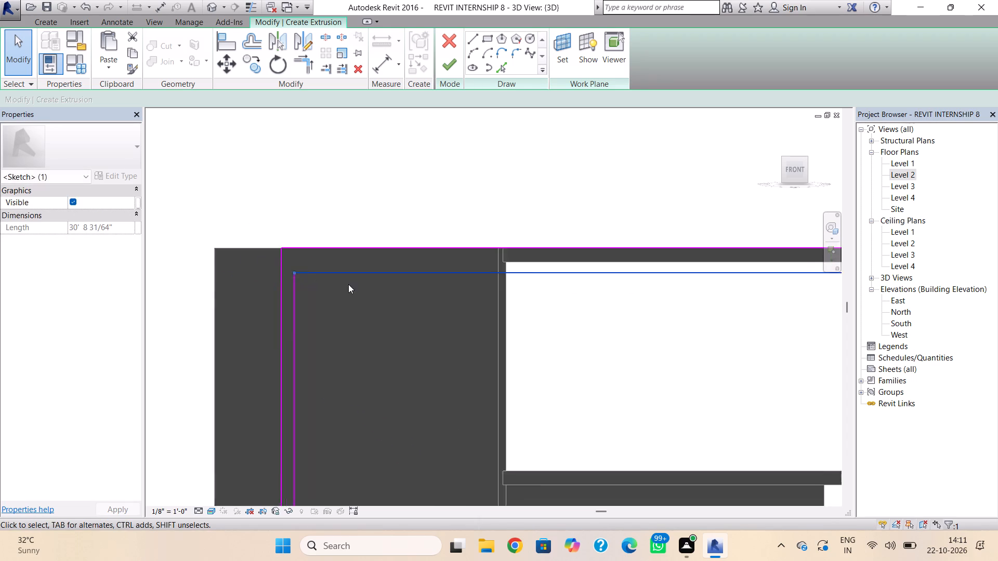
{"action": "scroll", "coordinate": [348, 284], "scroll_direction": "down", "scroll_amount": 1}
{"action": "scroll", "coordinate": [448, 287], "scroll_direction": "down", "scroll_amount": 2}
{"action": "key", "text": "Escape"}
Draw a vertical line about 12' long down from the band's lower line beside the recessed wall's edge, closing the notification card that covers the sketch.
{"action": "scroll", "coordinate": [596, 317], "scroll_direction": "down", "scroll_amount": 2}
{"action": "middle_click_drag", "start_coordinate": [572, 308], "coordinate": [528, 273]}
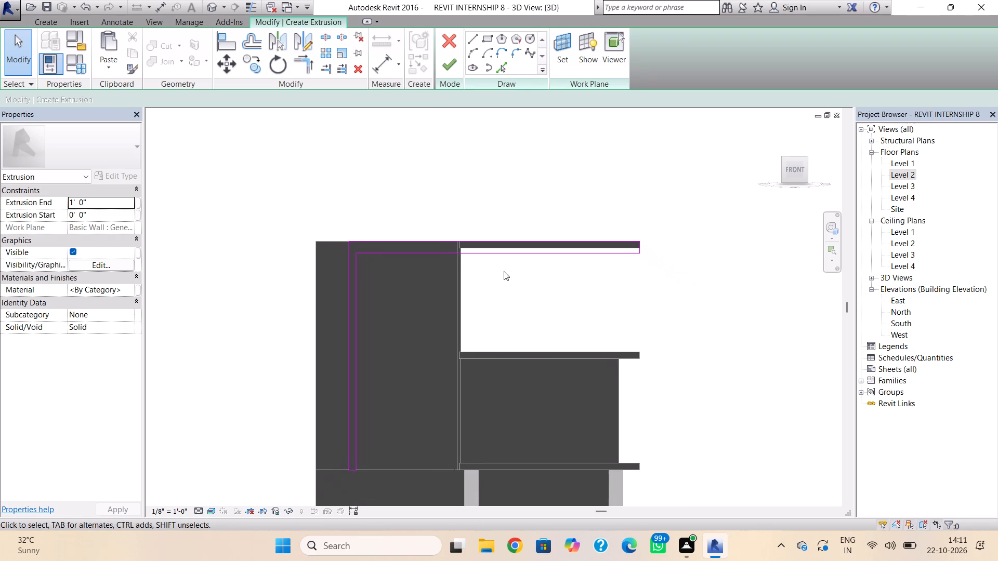
{"action": "left_click", "coordinate": [476, 35]}
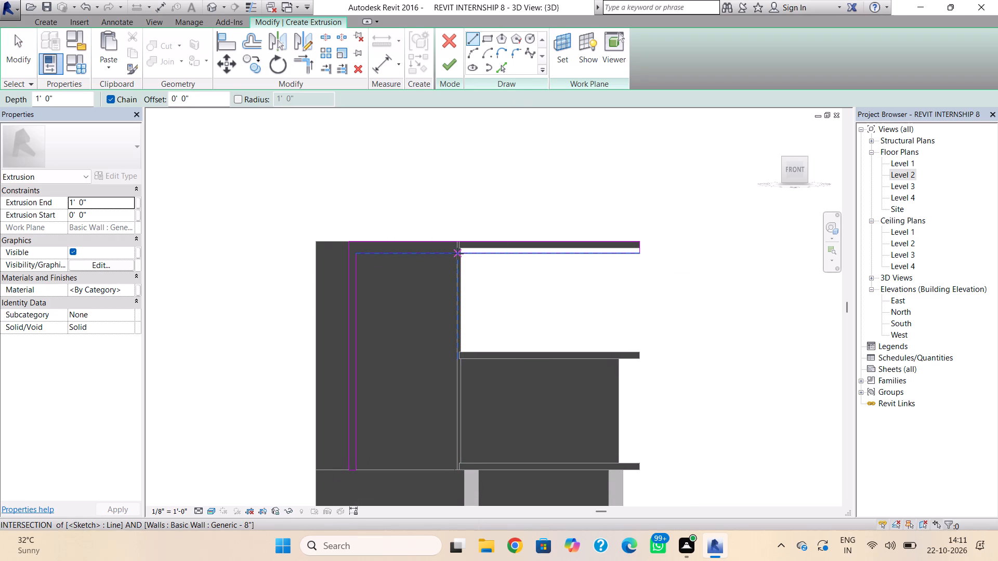
{"action": "scroll", "coordinate": [457, 253], "scroll_direction": "up", "scroll_amount": 5}
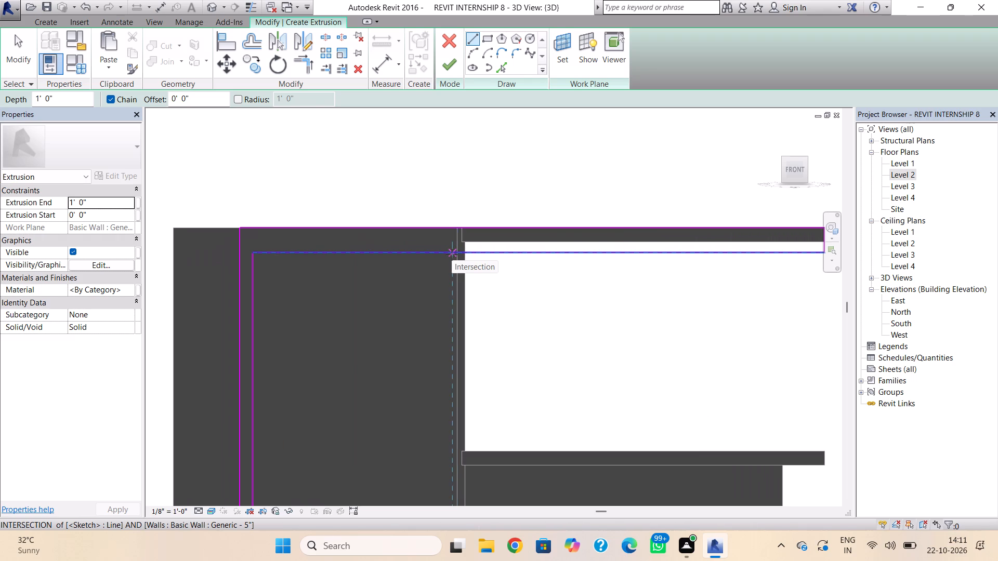
{"action": "scroll", "coordinate": [453, 253], "scroll_direction": "up", "scroll_amount": 2}
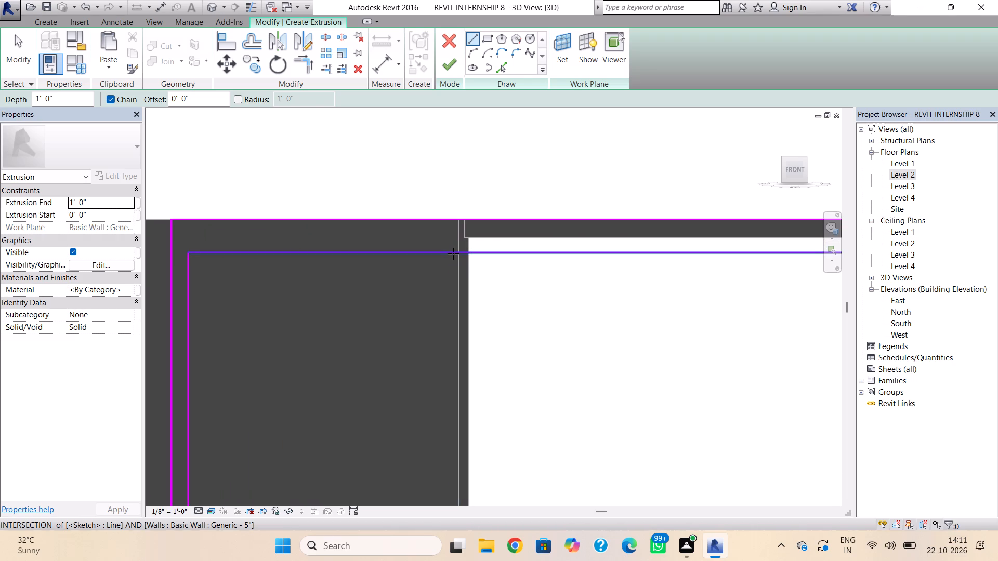
{"action": "left_click", "coordinate": [451, 253]}
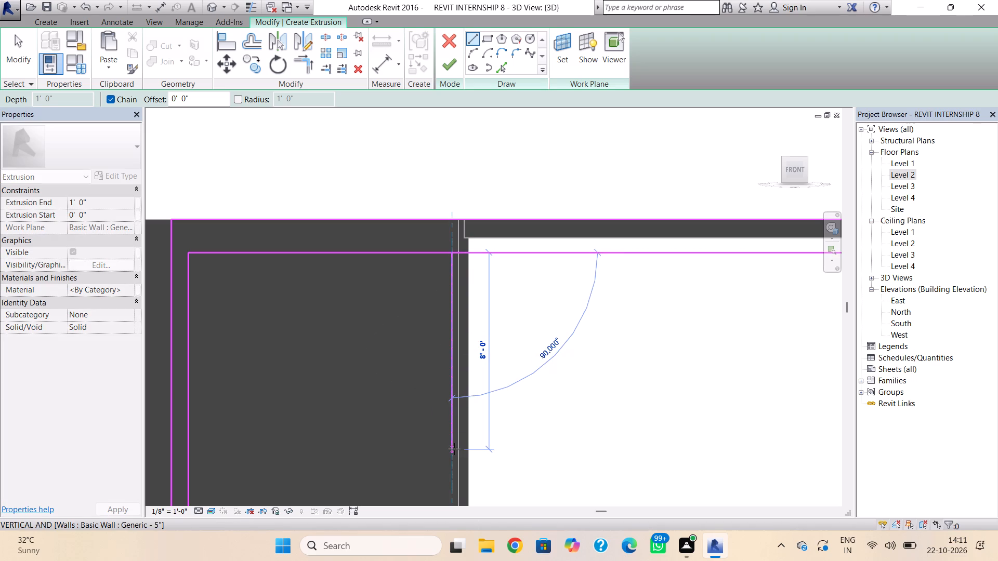
{"action": "middle_click_drag", "start_coordinate": [454, 449], "coordinate": [463, 343]}
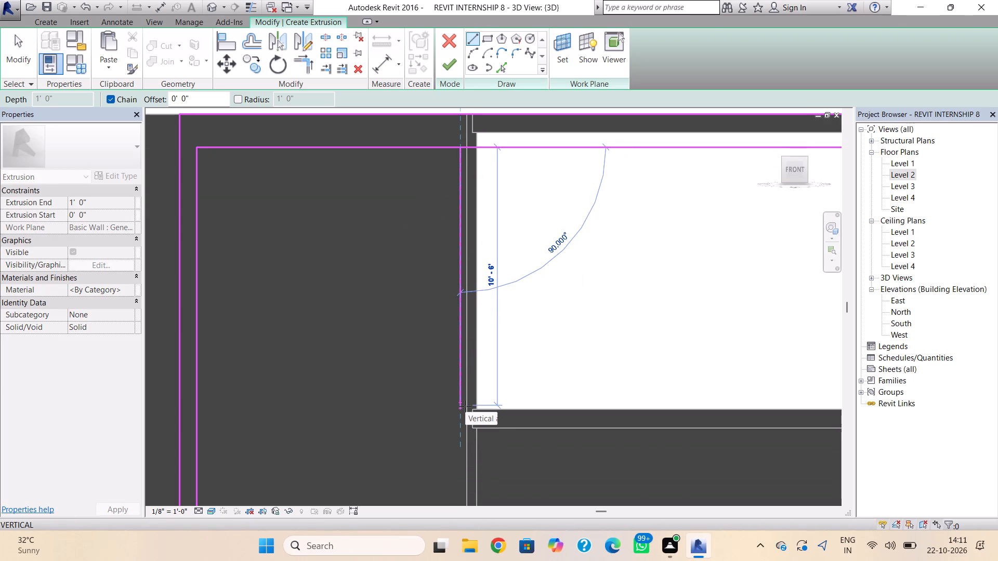
{"action": "middle_click_drag", "start_coordinate": [465, 406], "coordinate": [477, 304]}
{"action": "scroll", "coordinate": [474, 341], "scroll_direction": "down", "scroll_amount": 3}
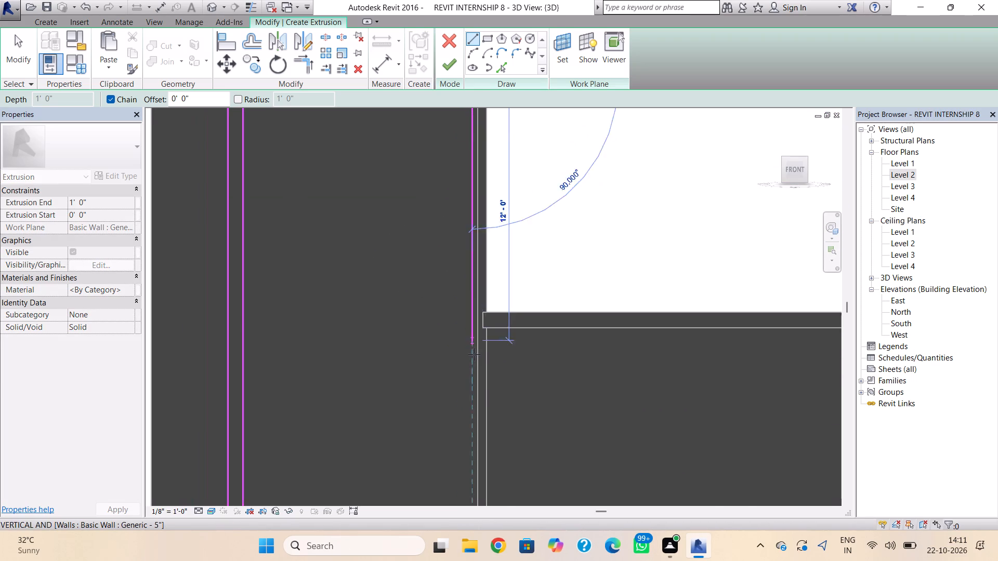
{"action": "scroll", "coordinate": [474, 354], "scroll_direction": "down", "scroll_amount": 4}
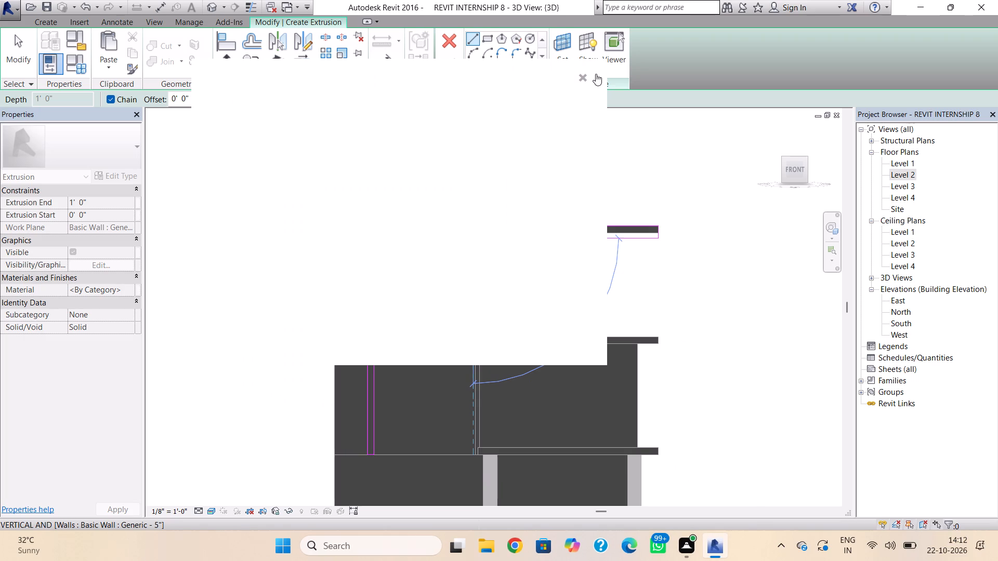
{"action": "left_click", "coordinate": [585, 75]}
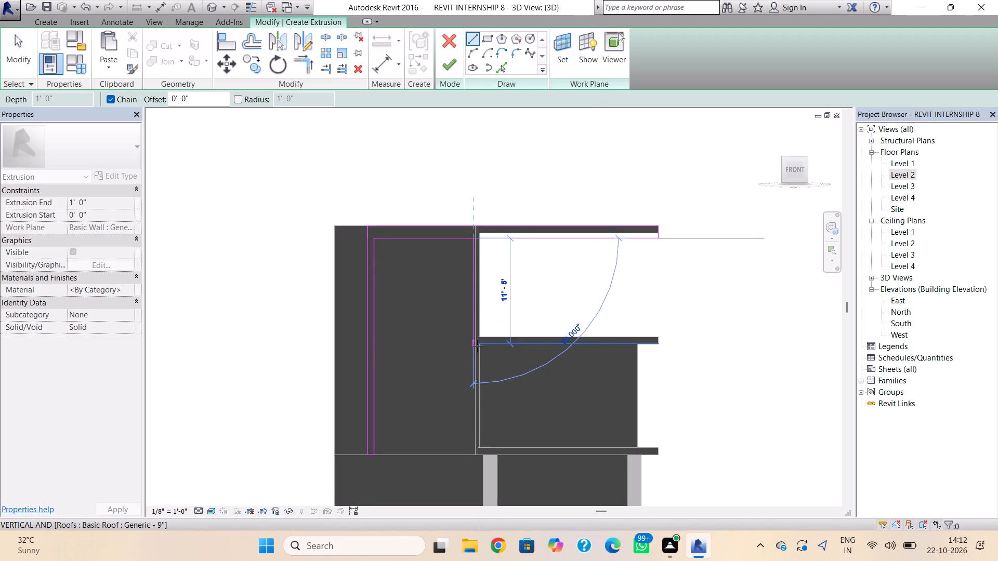
{"action": "scroll", "coordinate": [477, 349], "scroll_direction": "up", "scroll_amount": 3}
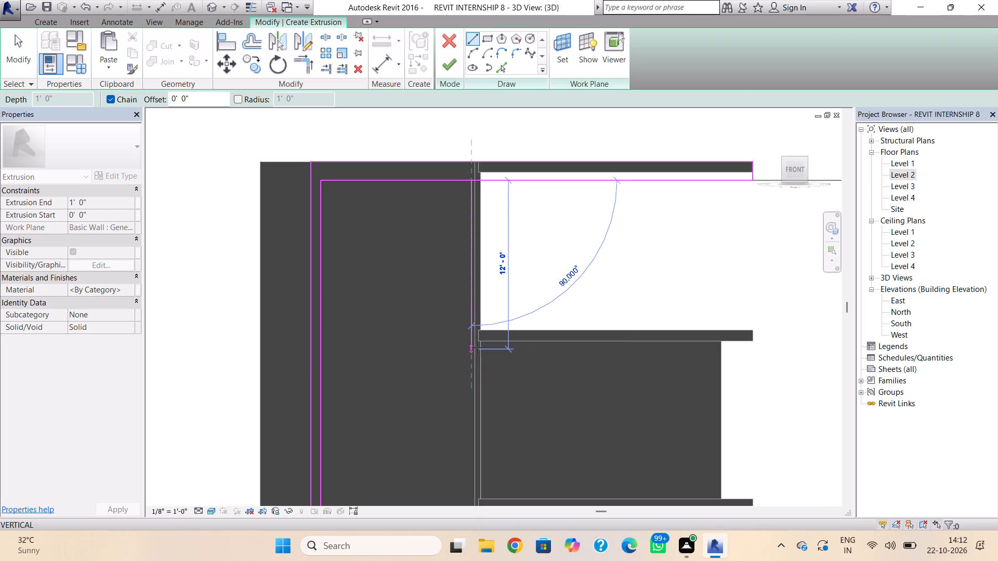
{"action": "scroll", "coordinate": [477, 348], "scroll_direction": "up", "scroll_amount": 3}
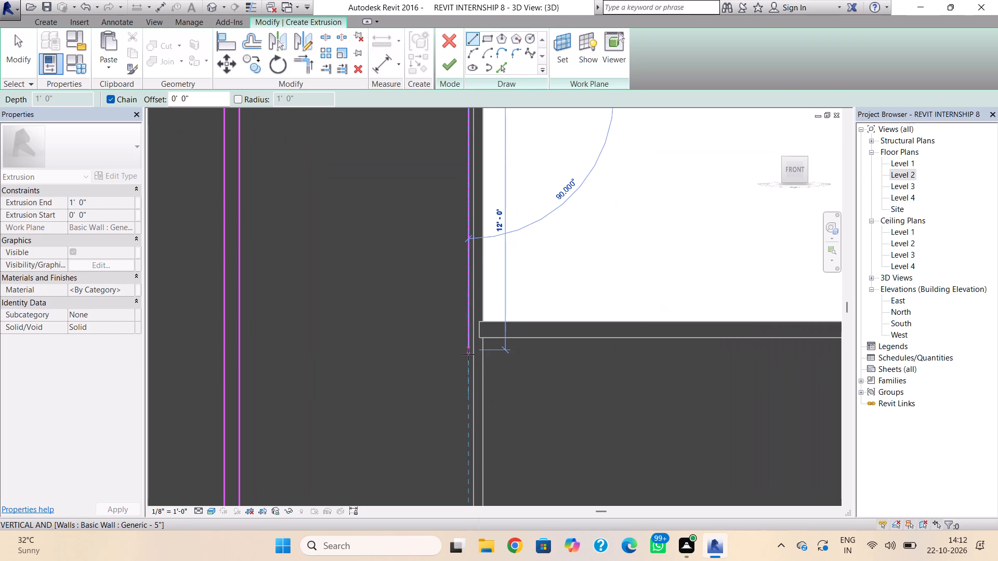
{"action": "left_click", "coordinate": [468, 354]}
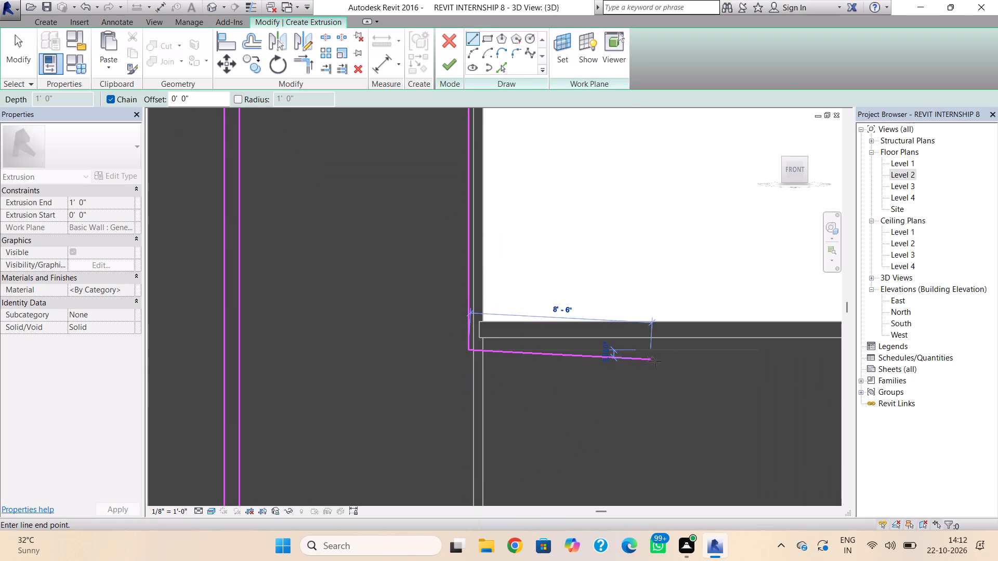
Continue with a 20' horizontal line just below the lower roof and a vertical line up to the end of the top band.
{"action": "scroll", "coordinate": [667, 356], "scroll_direction": "down", "scroll_amount": 1}
{"action": "middle_click_drag", "start_coordinate": [692, 356], "coordinate": [453, 356]}
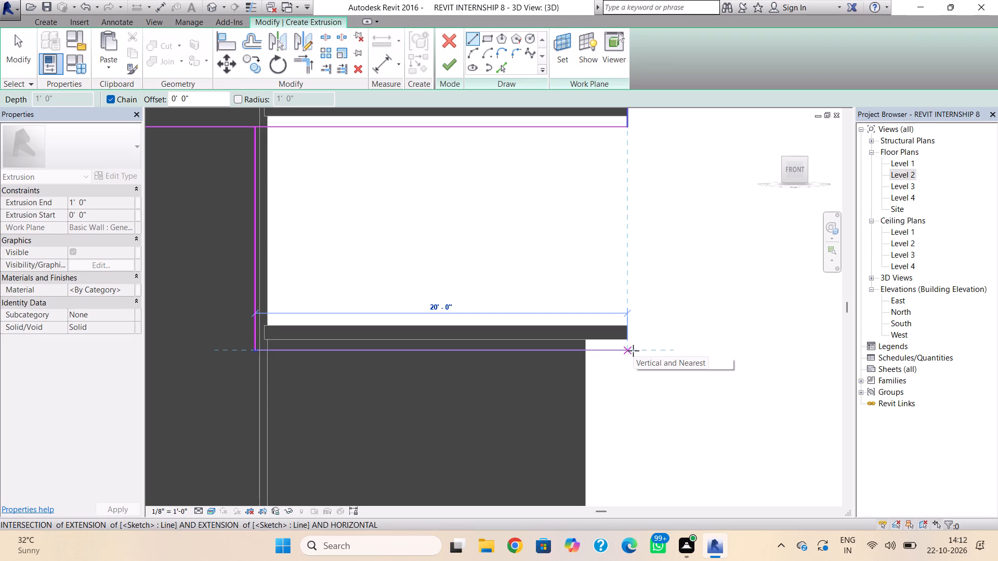
{"action": "left_click", "coordinate": [633, 351]}
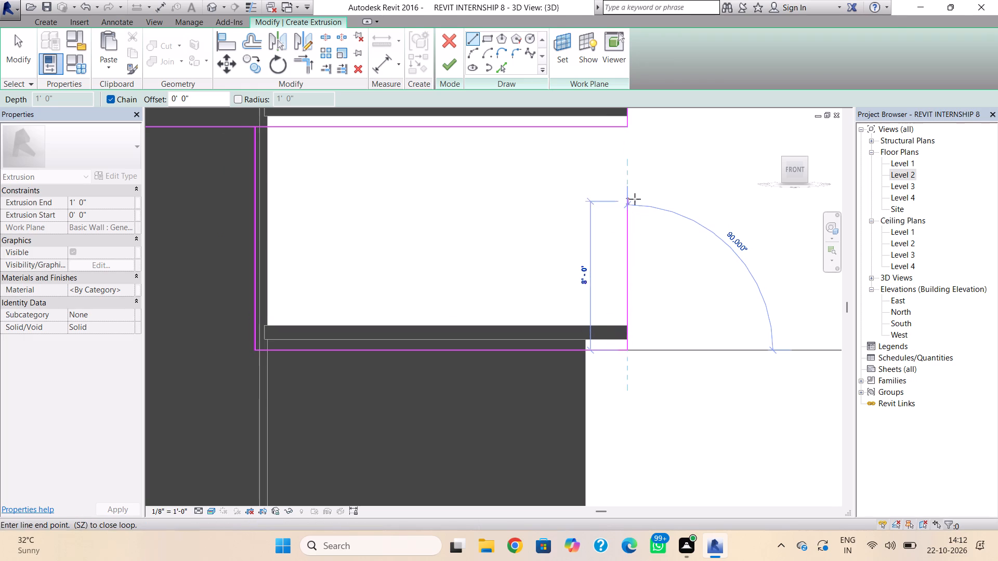
{"action": "left_click", "coordinate": [628, 126]}
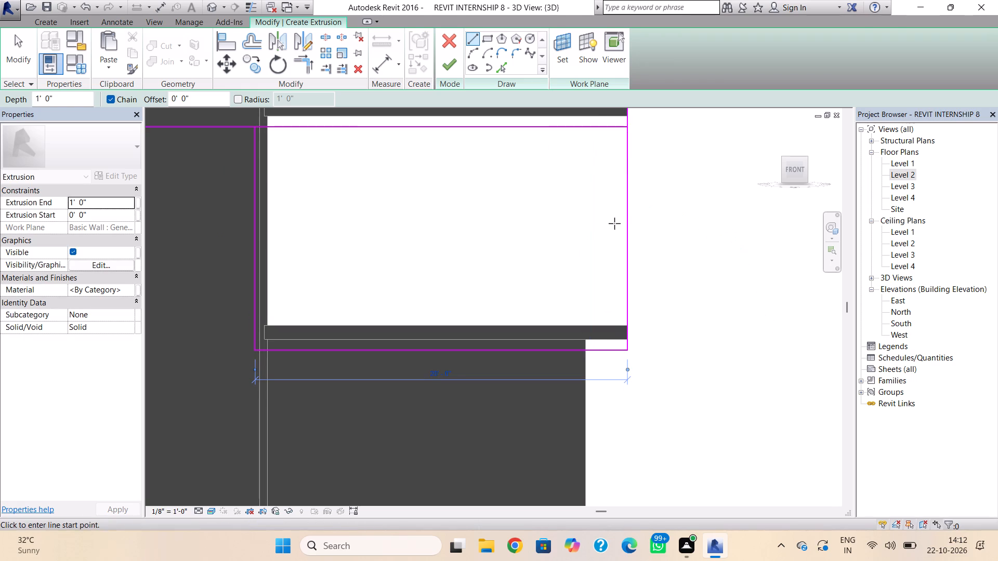
Draw the frame's inner outline 1'-6" inside its outer edge, about 10'-8" high, from the band's lower line down to the lower roof's top and back.
{"action": "left_click", "coordinate": [604, 127]}
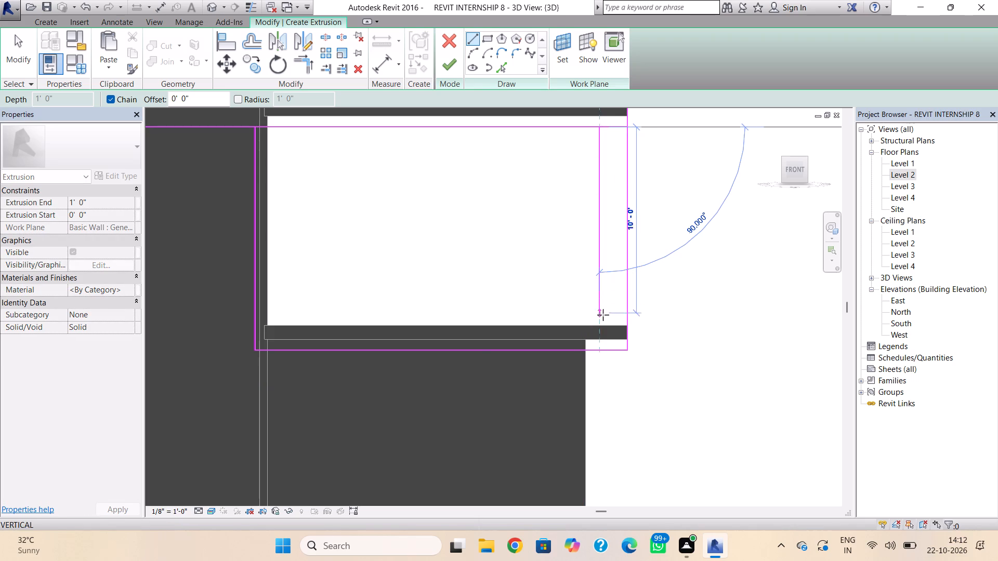
{"action": "left_click", "coordinate": [603, 323]}
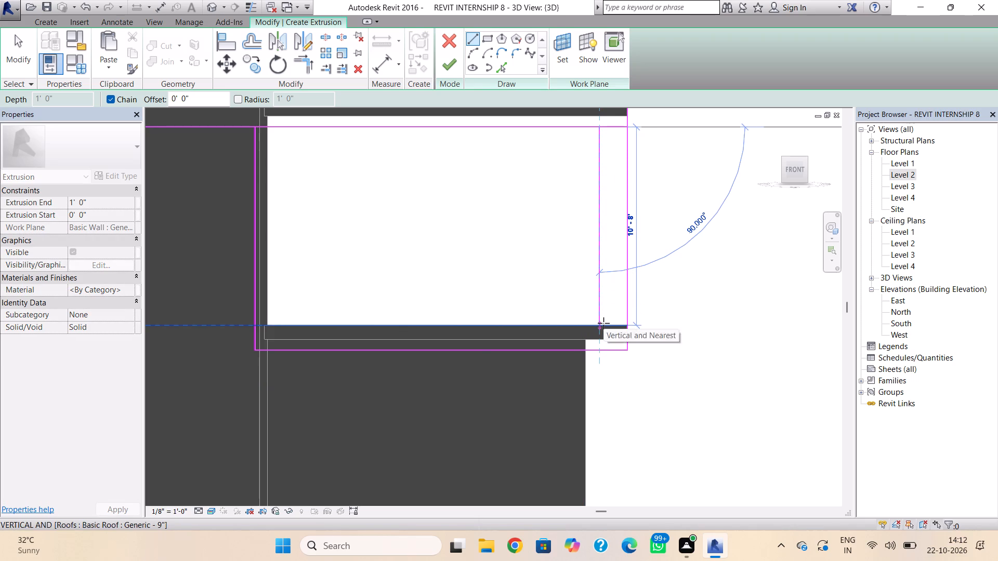
{"action": "left_click", "coordinate": [279, 321]}
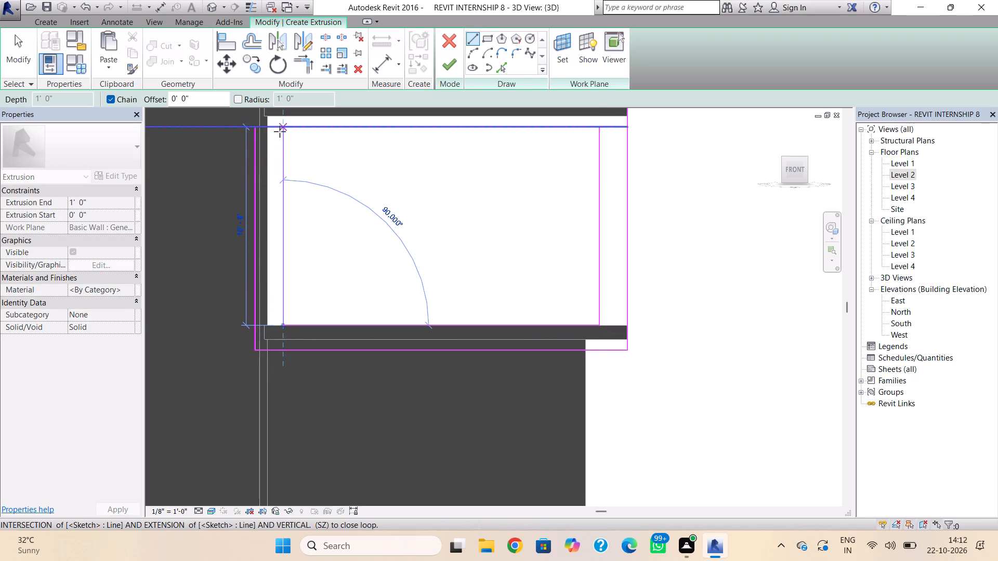
{"action": "left_click", "coordinate": [280, 129]}
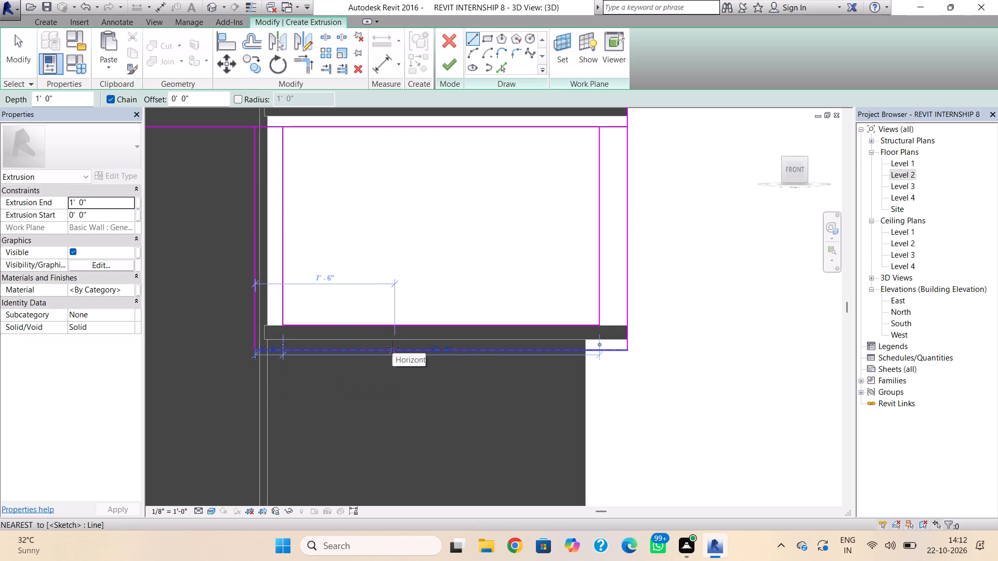
{"action": "key", "text": "Escape"}
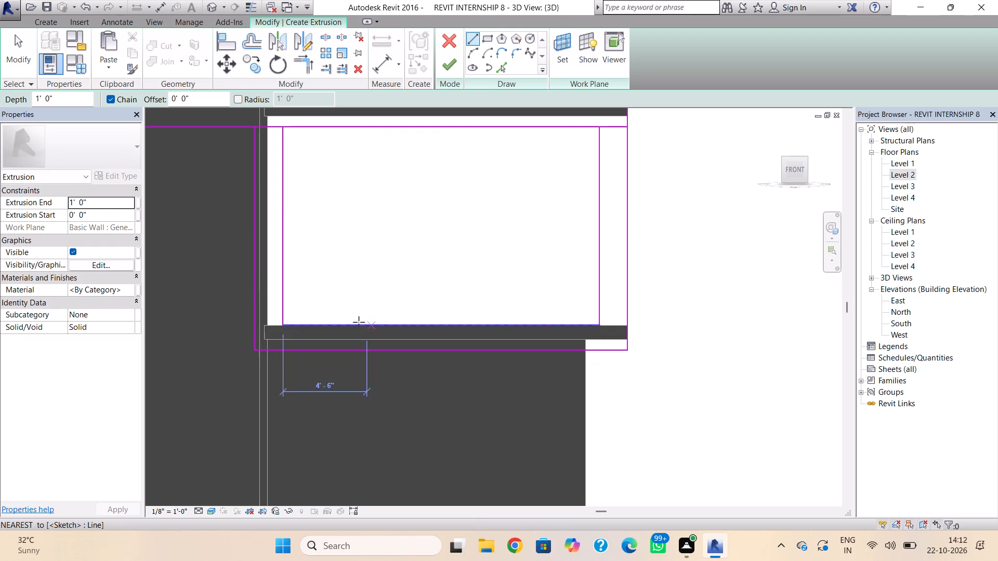
{"action": "key", "text": "Escape"}
Delete the band's lower horizontal sketch line that crosses the top of the frame.
{"action": "left_click", "coordinate": [272, 128]}
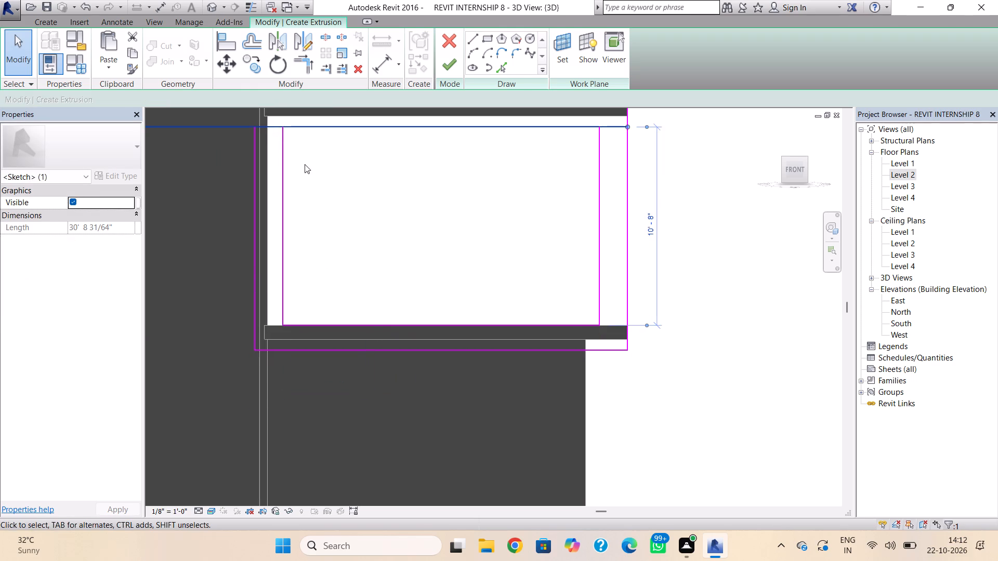
{"action": "scroll", "coordinate": [322, 193], "scroll_direction": "down", "scroll_amount": 1}
{"action": "middle_click_drag", "start_coordinate": [337, 203], "coordinate": [521, 276]}
{"action": "middle_click_drag", "start_coordinate": [531, 269], "coordinate": [449, 281]}
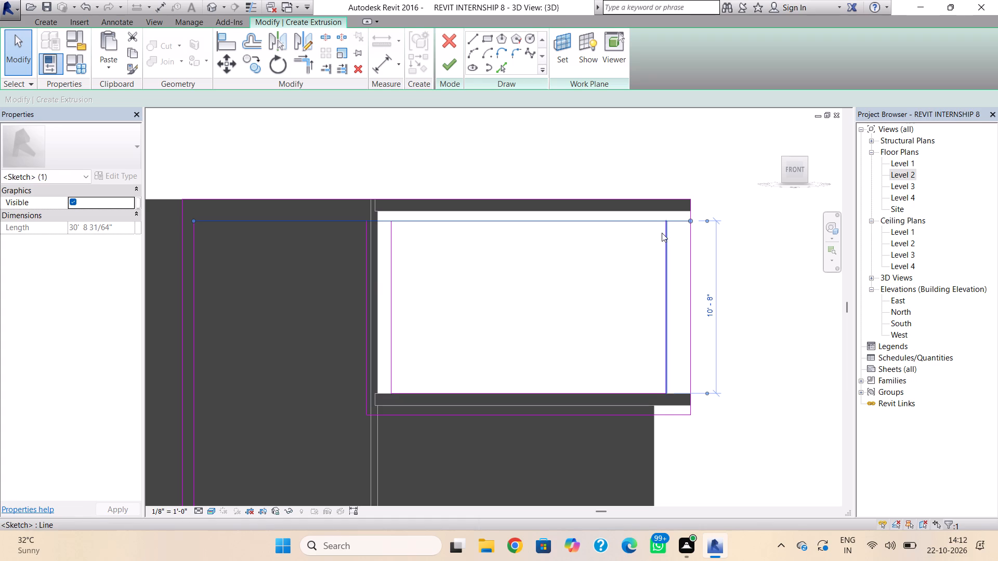
{"action": "key", "text": "Delete"}
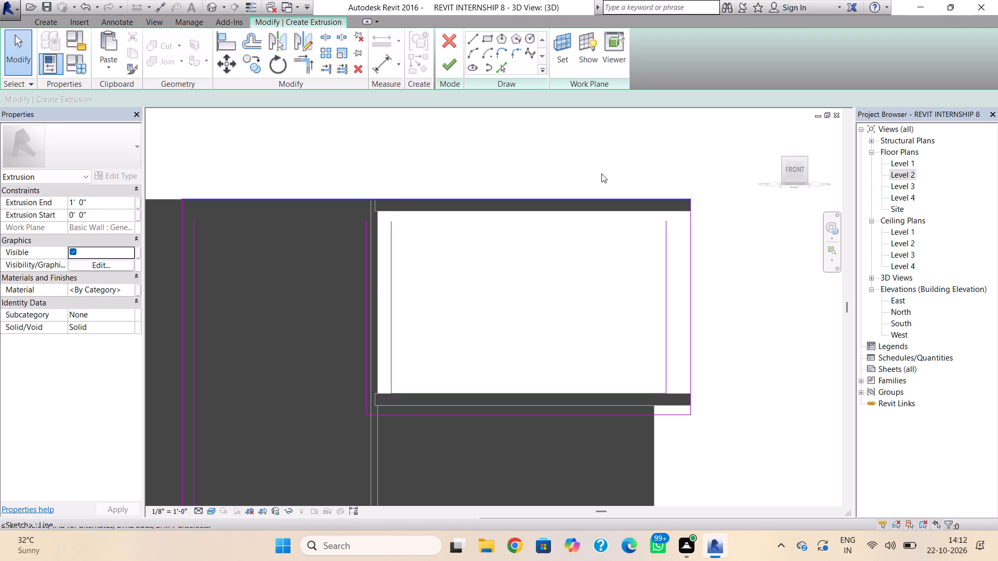
Redraw it as two lines: from the strip's inner line to the frame's outer vertical, and across the top of the frame's inner outline.
{"action": "left_click", "coordinate": [470, 41]}
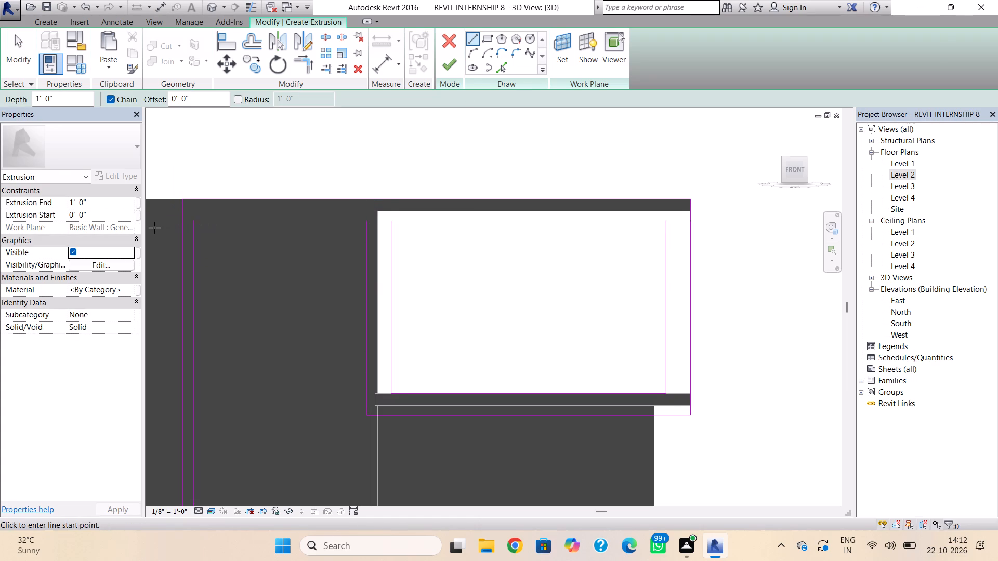
{"action": "left_click", "coordinate": [189, 224]}
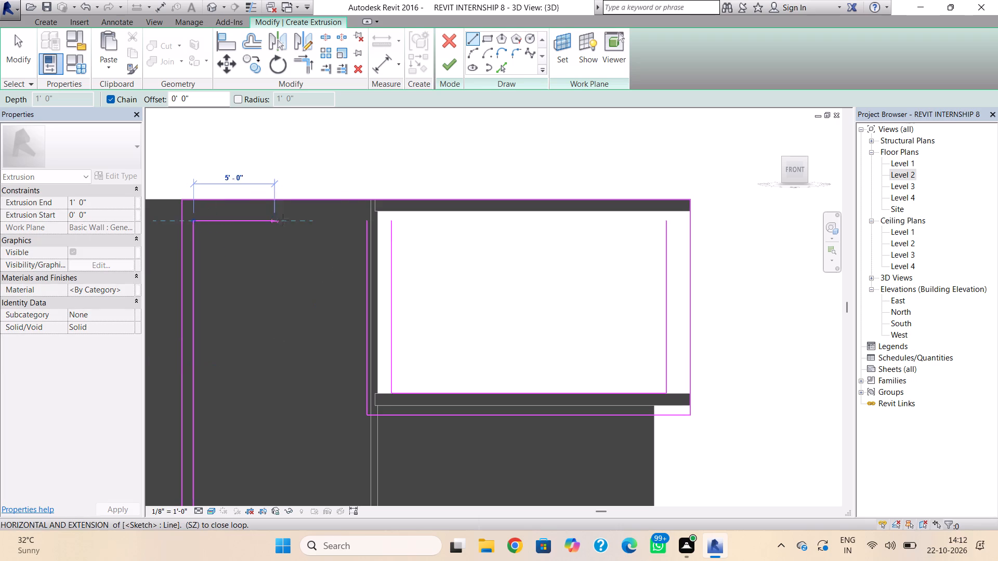
{"action": "left_click", "coordinate": [362, 220]}
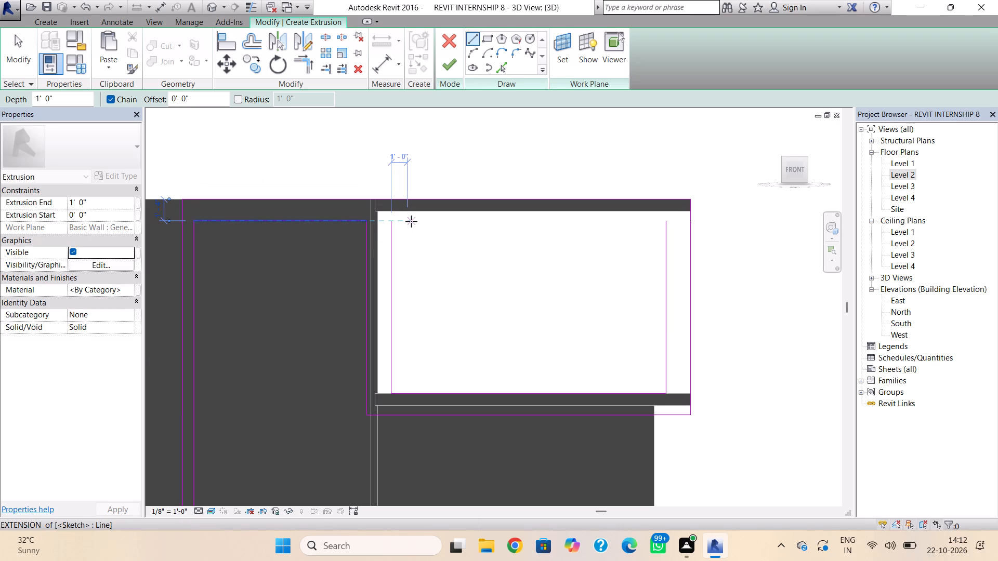
{"action": "left_click", "coordinate": [389, 222]}
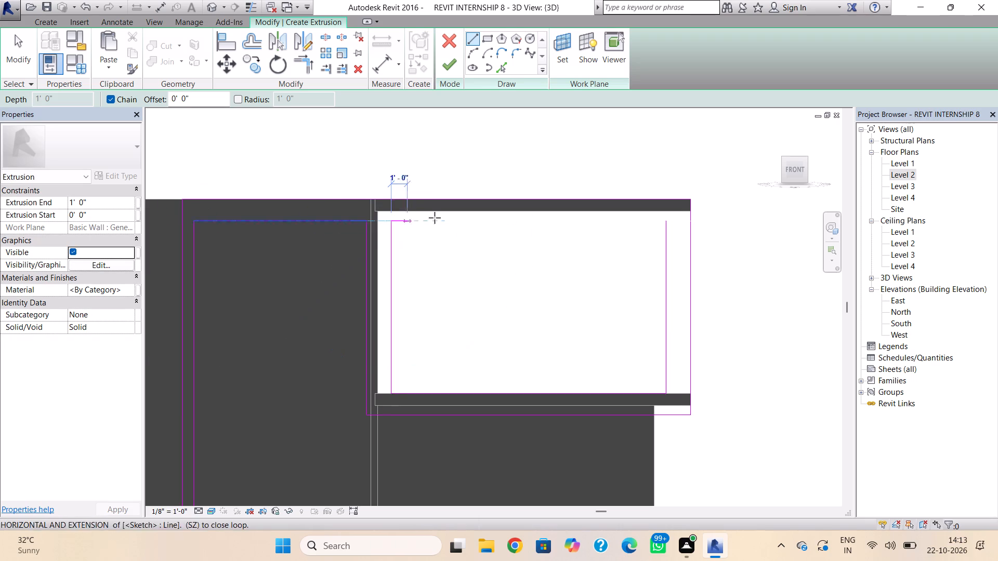
{"action": "left_click", "coordinate": [665, 221]}
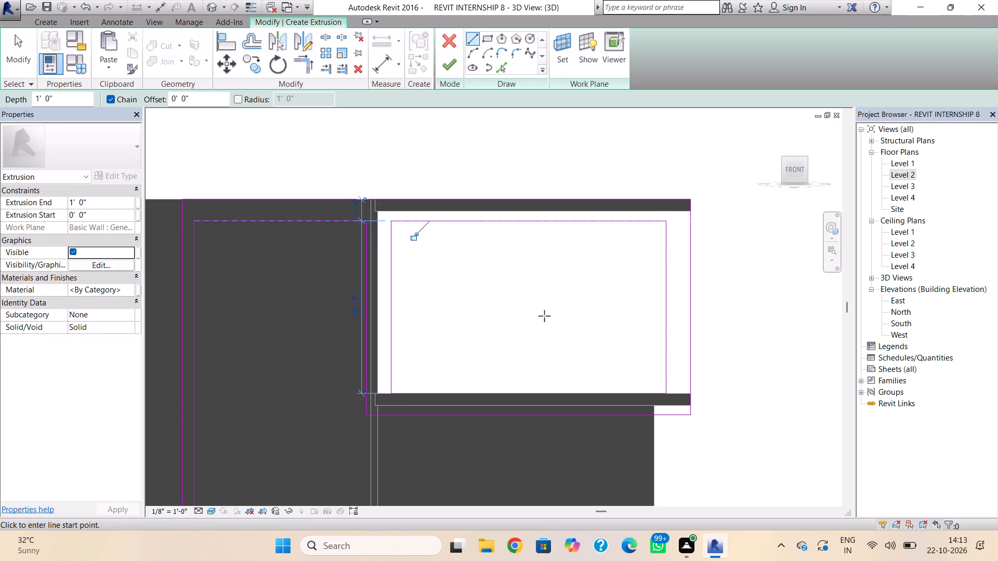
{"action": "scroll", "coordinate": [384, 393], "scroll_direction": "down", "scroll_amount": 1}
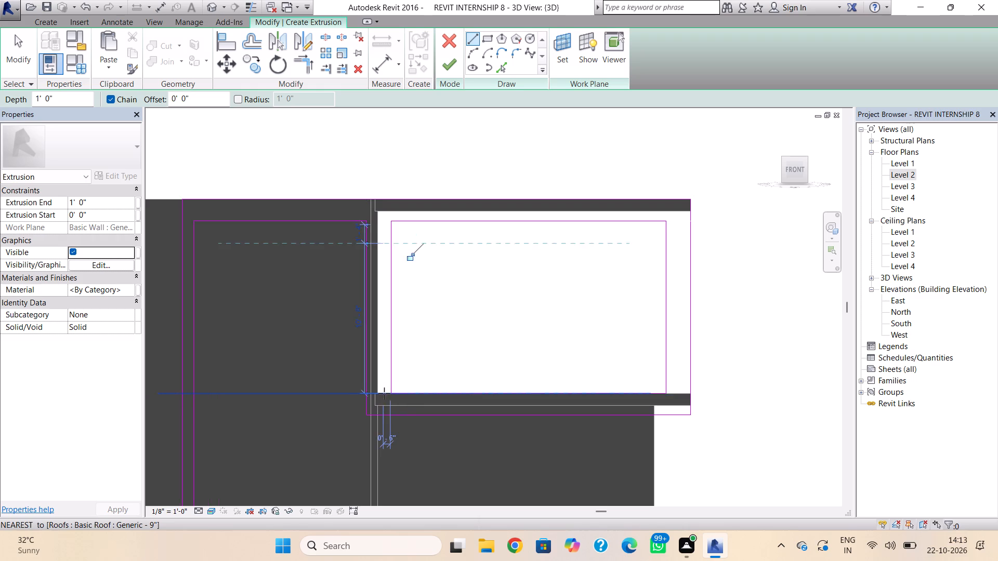
{"action": "scroll", "coordinate": [384, 393], "scroll_direction": "down", "scroll_amount": 1}
{"action": "middle_click_drag", "start_coordinate": [384, 393], "coordinate": [376, 296]}
{"action": "key", "text": "Escape"}
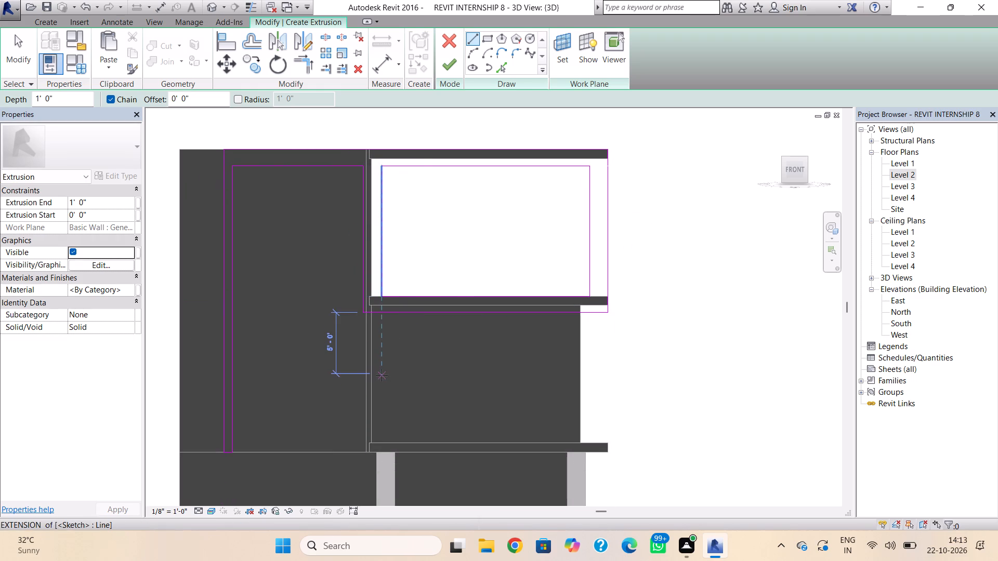
Close the notification card that covers the sketch and leave the Line tool.
{"action": "scroll", "coordinate": [382, 375], "scroll_direction": "down", "scroll_amount": 1}
{"action": "middle_click_drag", "start_coordinate": [382, 375], "coordinate": [379, 315]}
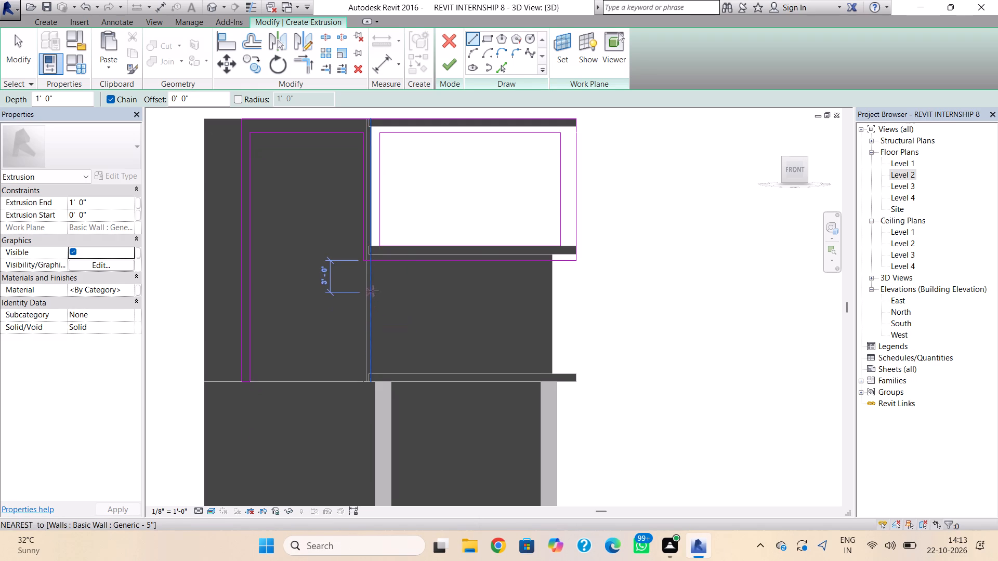
{"action": "left_click", "coordinate": [362, 282]}
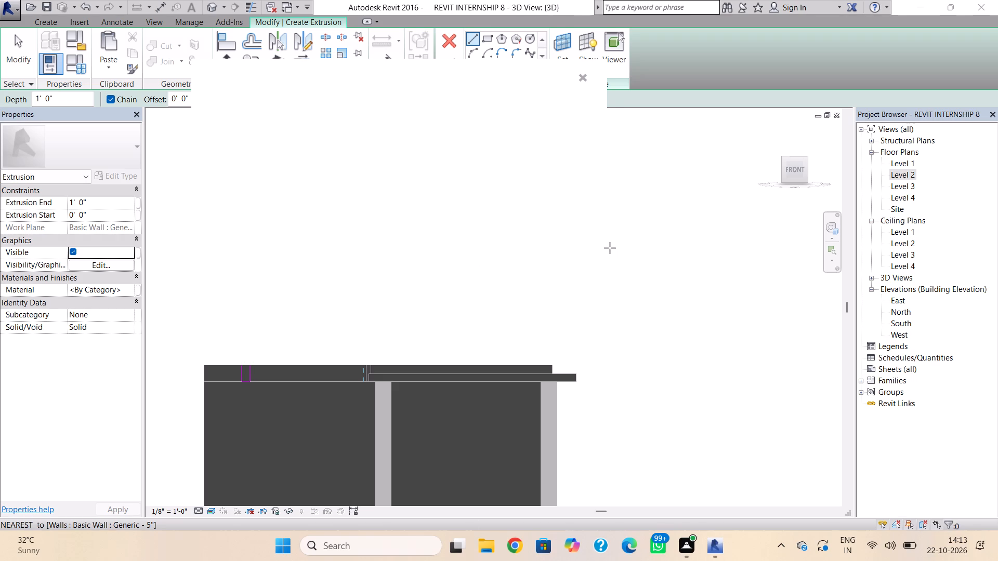
{"action": "left_click", "coordinate": [580, 79]}
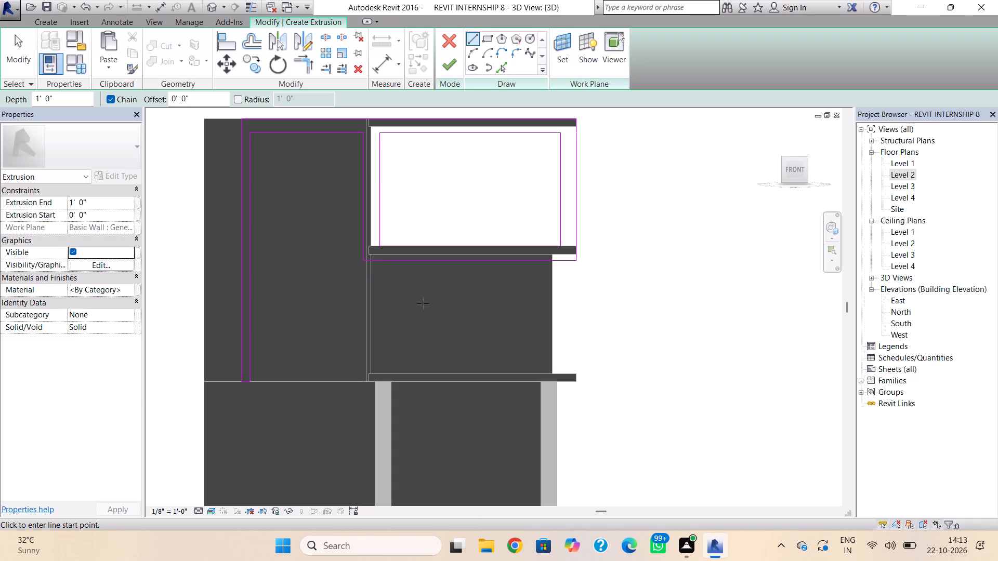
{"action": "key", "text": "Escape"}
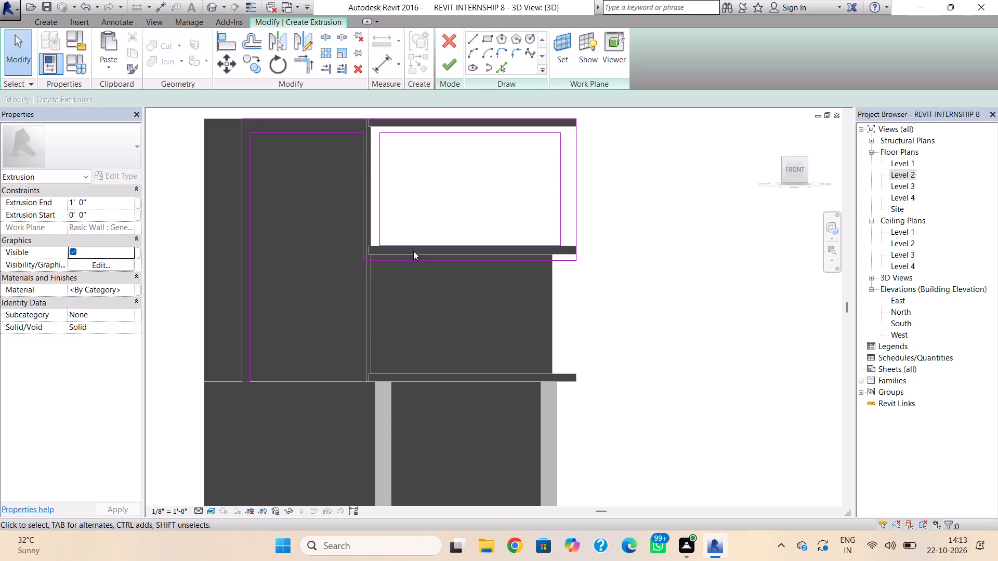
Nudge the frame's outer 20' bottom line up to the underside of the lower roof.
{"action": "left_click", "coordinate": [415, 246]}
{"action": "left_click", "coordinate": [469, 261]}
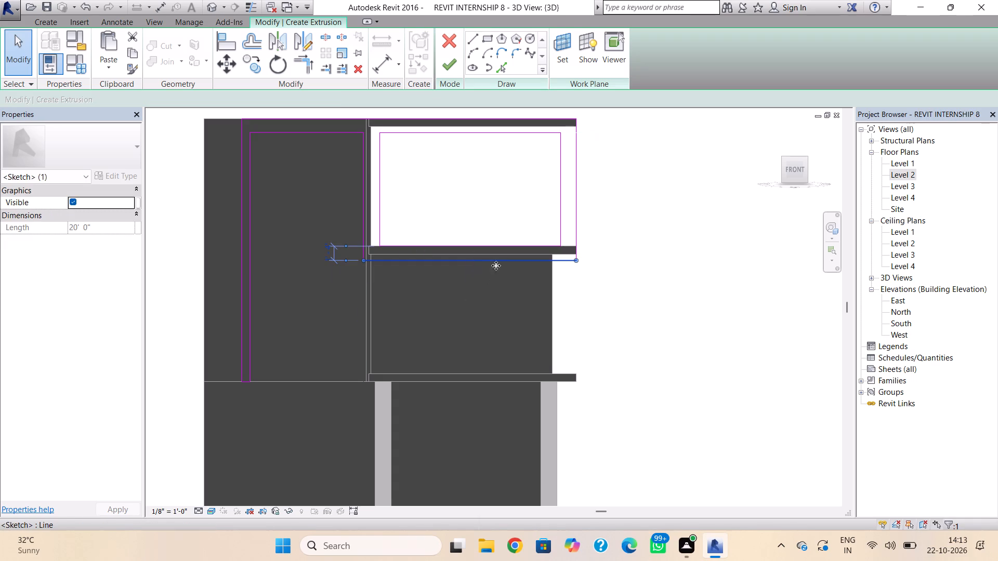
{"action": "key", "text": "Up"}
{"action": "key", "text": "Up"}
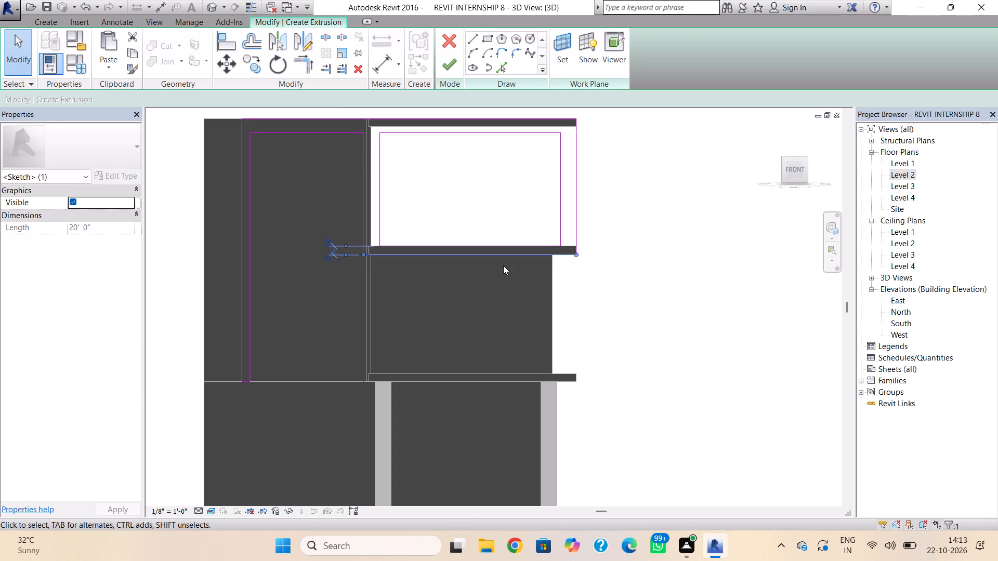
{"action": "scroll", "coordinate": [503, 265], "scroll_direction": "up", "scroll_amount": 6}
{"action": "key", "text": "Up"}
{"action": "left_click", "coordinate": [493, 232]}
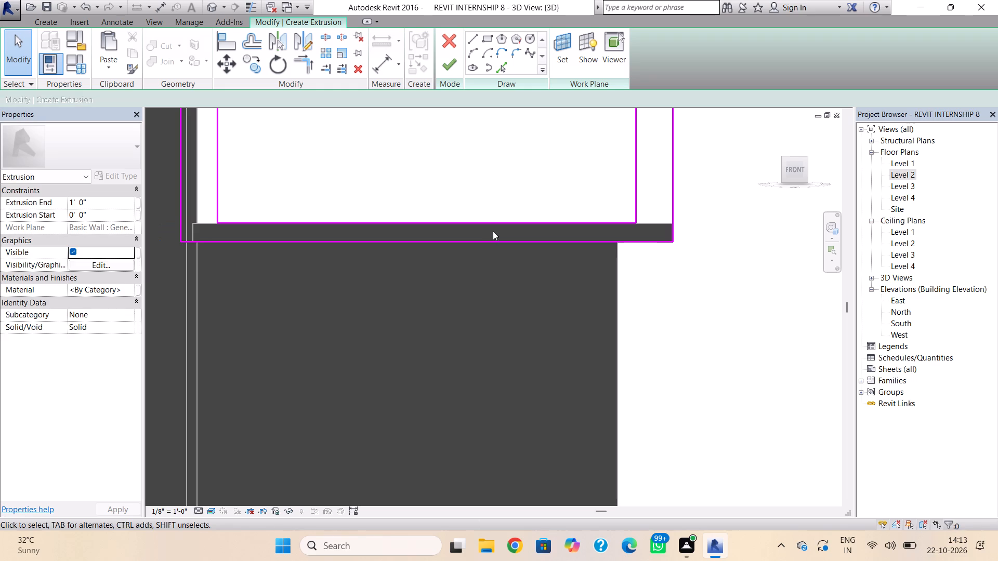
Nudge the inner outline's bottom line up to about 1'-8" above the frame's outer bottom line.
{"action": "left_click", "coordinate": [494, 221]}
{"action": "key", "text": "Up"}
{"action": "key", "text": "Up"}
{"action": "key", "text": "Up"}
{"action": "key", "text": "Up"}
{"action": "key", "text": "Up"}
{"action": "key", "text": "Up"}
{"action": "key", "text": "Up"}
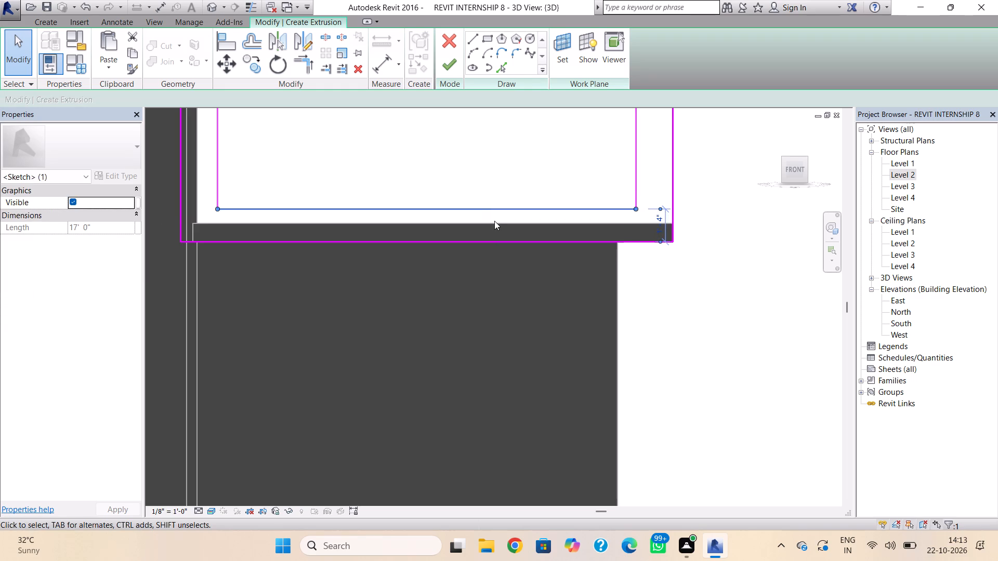
{"action": "key", "text": "Up"}
{"action": "key", "text": "Up"}
{"action": "key", "text": "Up"}
{"action": "key", "text": "Up"}
{"action": "scroll", "coordinate": [485, 232], "scroll_direction": "down", "scroll_amount": 3}
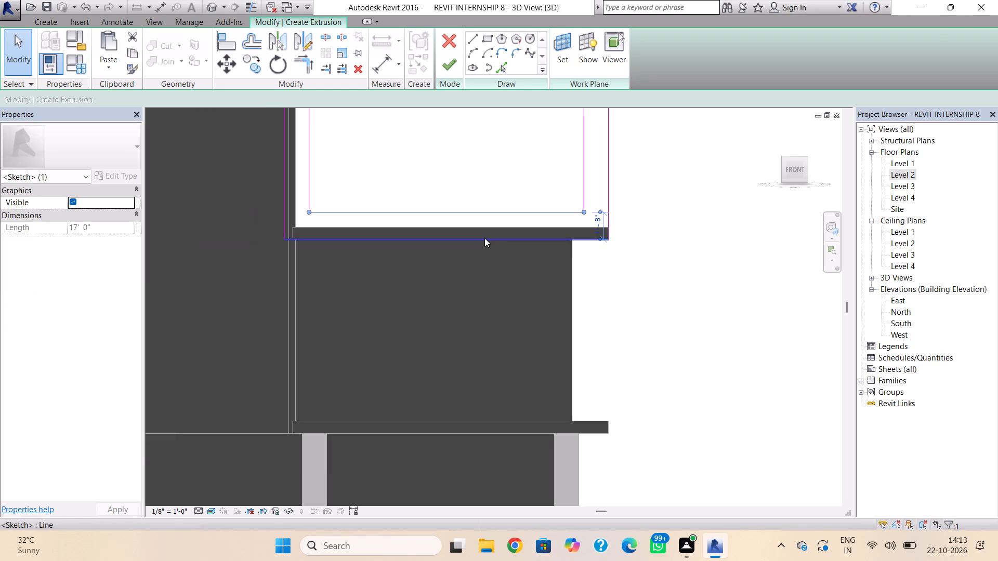
{"action": "middle_click_drag", "start_coordinate": [450, 327], "coordinate": [421, 421]}
{"action": "scroll", "coordinate": [428, 376], "scroll_direction": "down", "scroll_amount": 1}
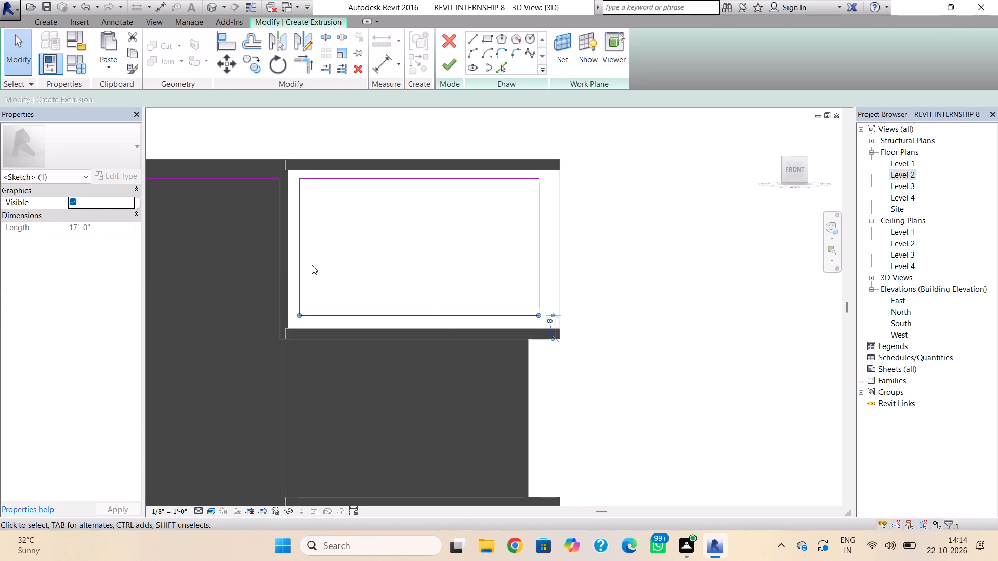
Nudge both vertical sides of the frame's inner outline outward until it is 17'-6" wide.
{"action": "left_click", "coordinate": [298, 264]}
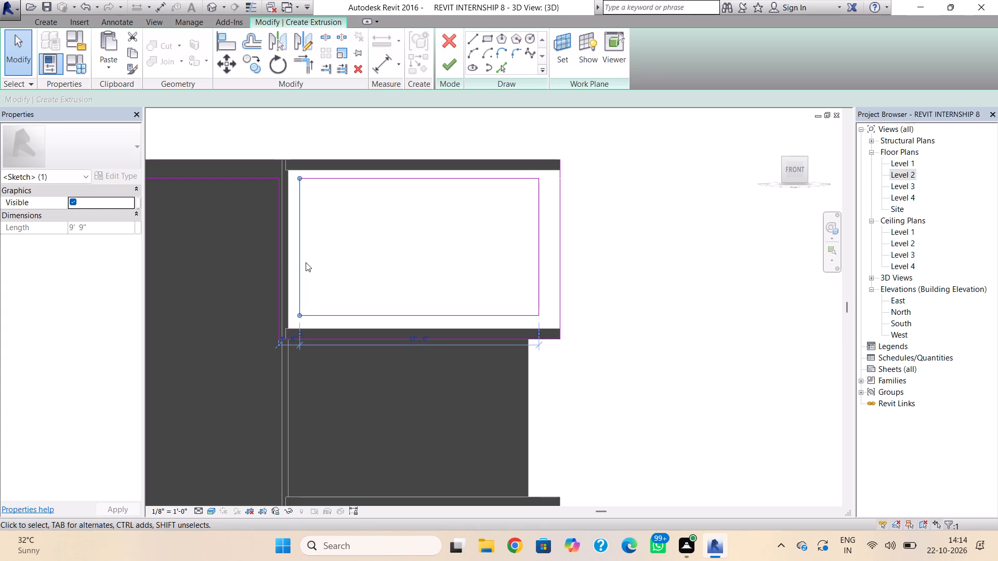
{"action": "left_click", "coordinate": [541, 235]}
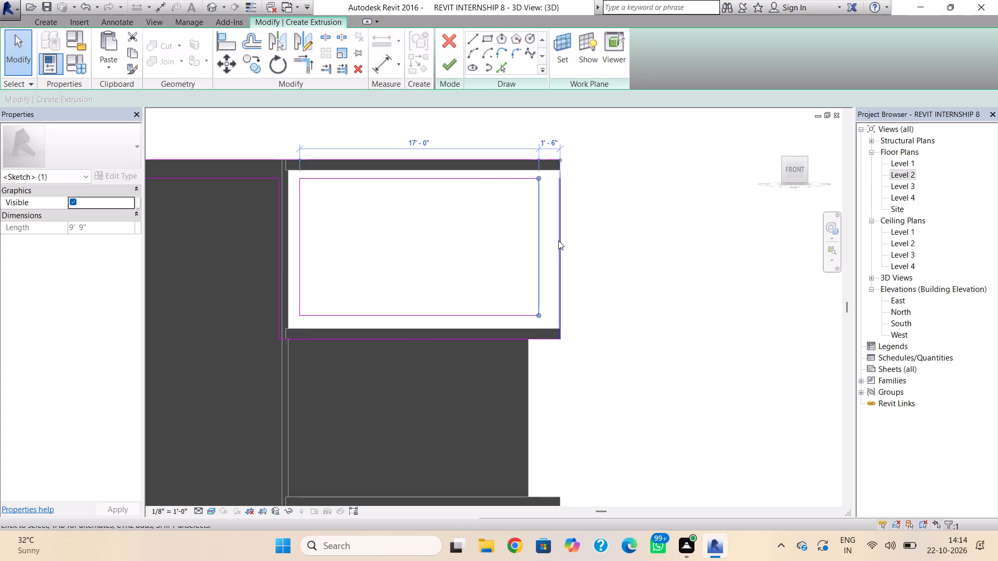
{"action": "left_click", "coordinate": [469, 547]}
{"action": "key", "text": "Right"}
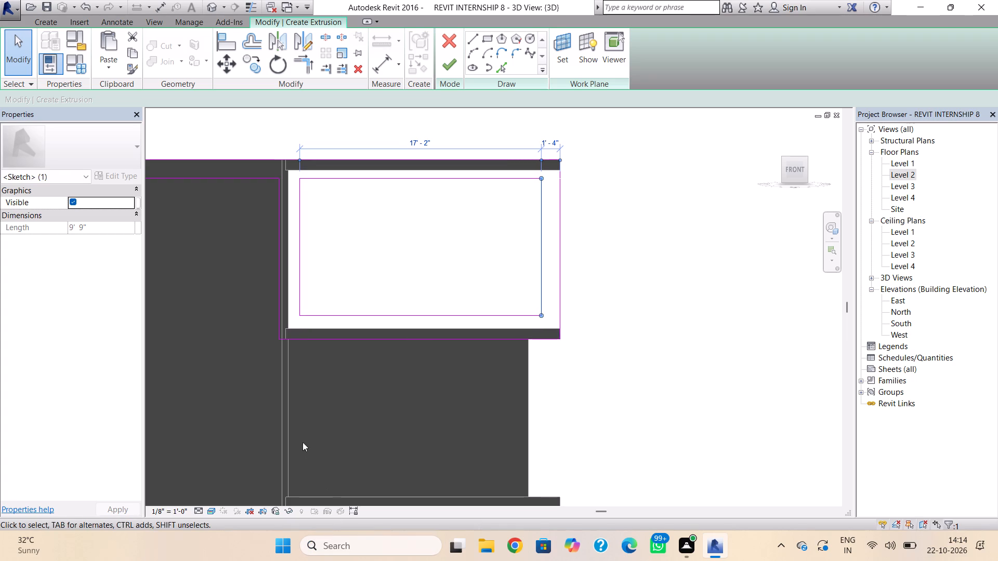
{"action": "left_click", "coordinate": [295, 304]}
{"action": "key", "text": "Left"}
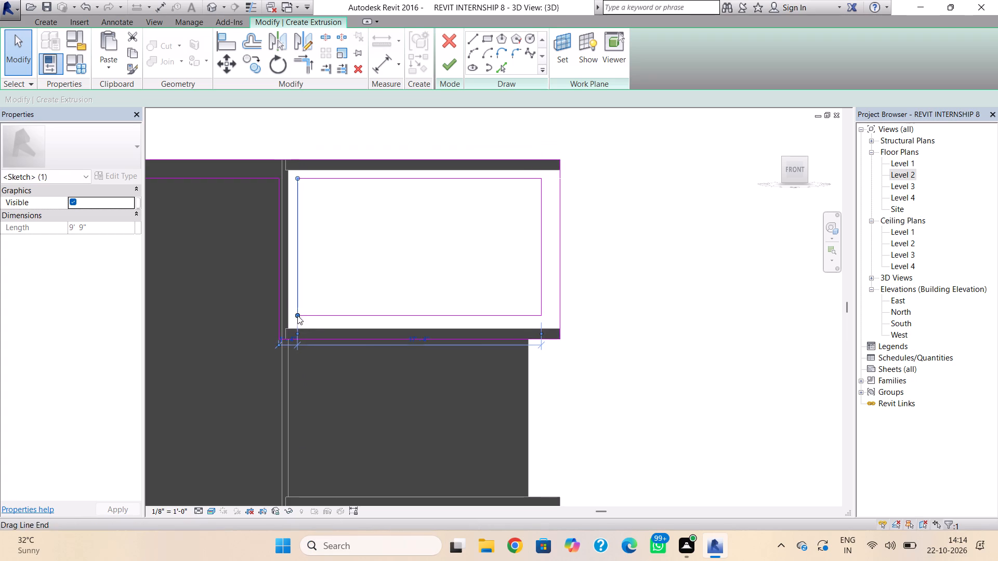
{"action": "left_click", "coordinate": [544, 257]}
{"action": "key", "text": "Right"}
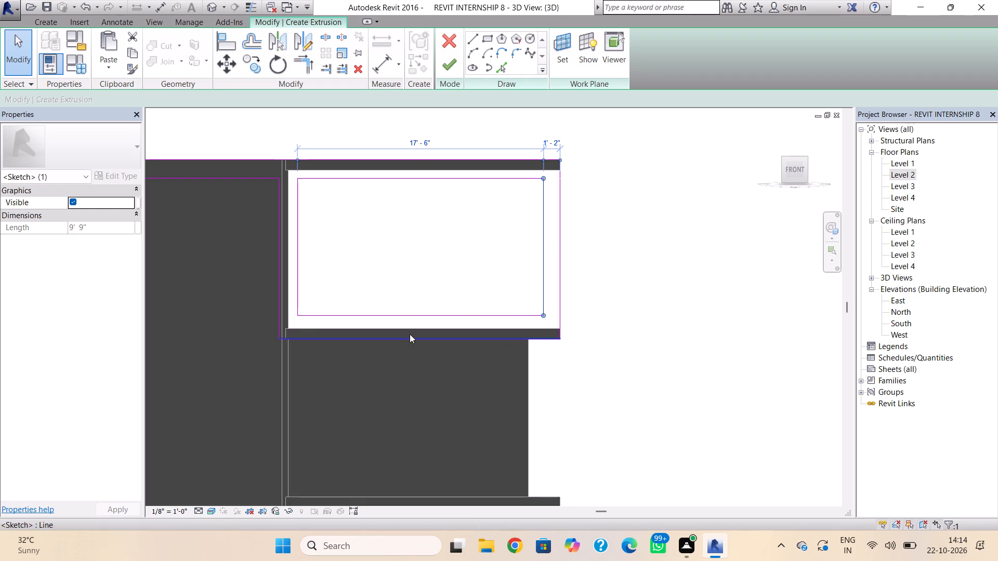
Nudge the inner outline's bottom line down to 1'-6" above the outer line, making the opening 9'-11" high.
{"action": "left_click", "coordinate": [413, 318]}
{"action": "key", "text": "Down"}
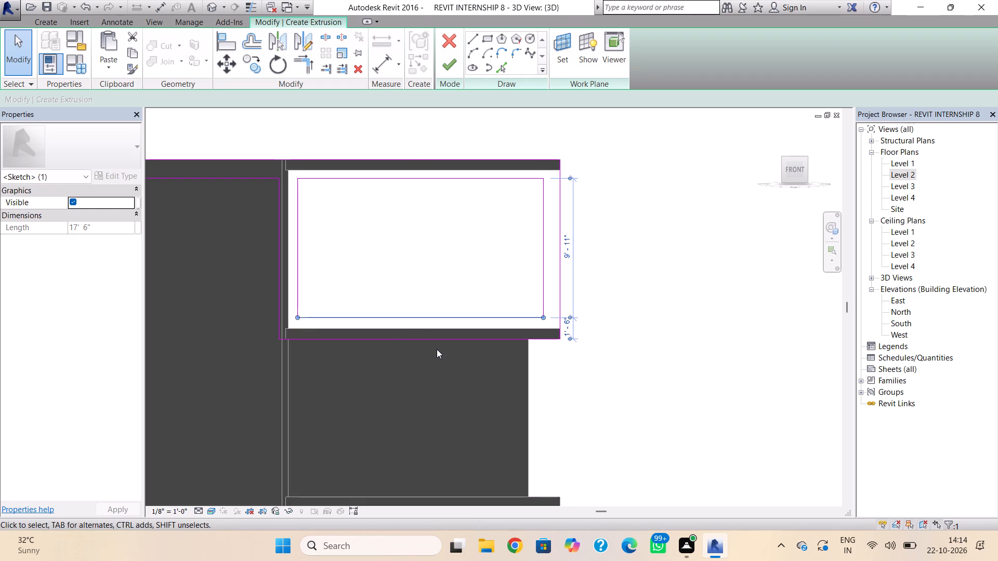
{"action": "key", "text": "Escape"}
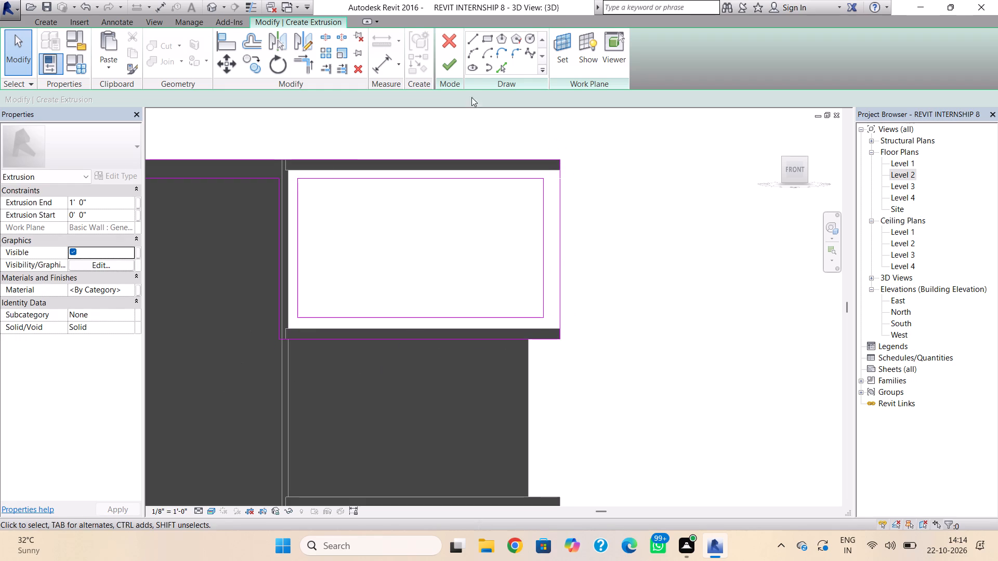
Draw a closed 20' wide rectangle from 3' below the frame's outer bottom line down to the top of the roof above the columns.
{"action": "left_click", "coordinate": [476, 39]}
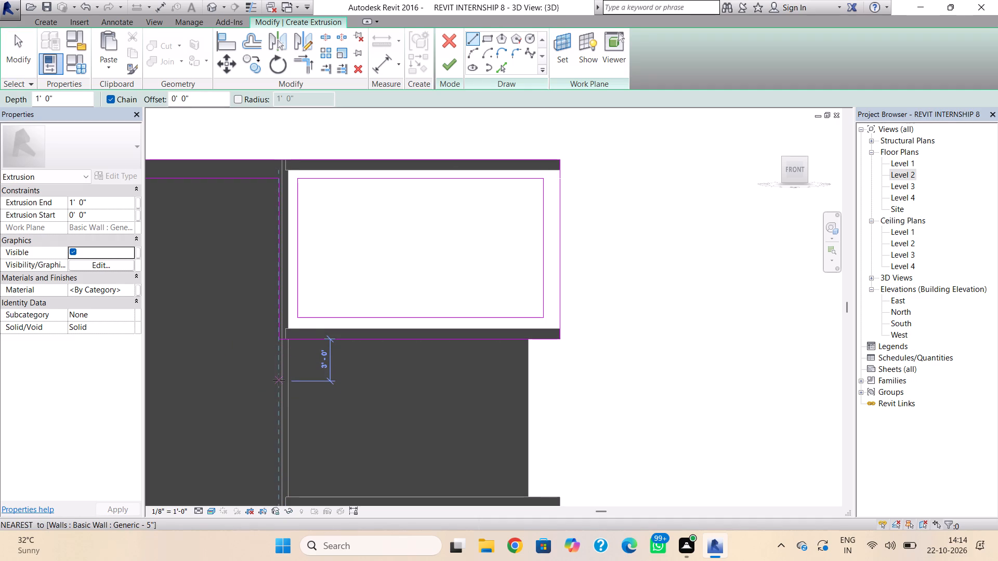
{"action": "left_click", "coordinate": [279, 382]}
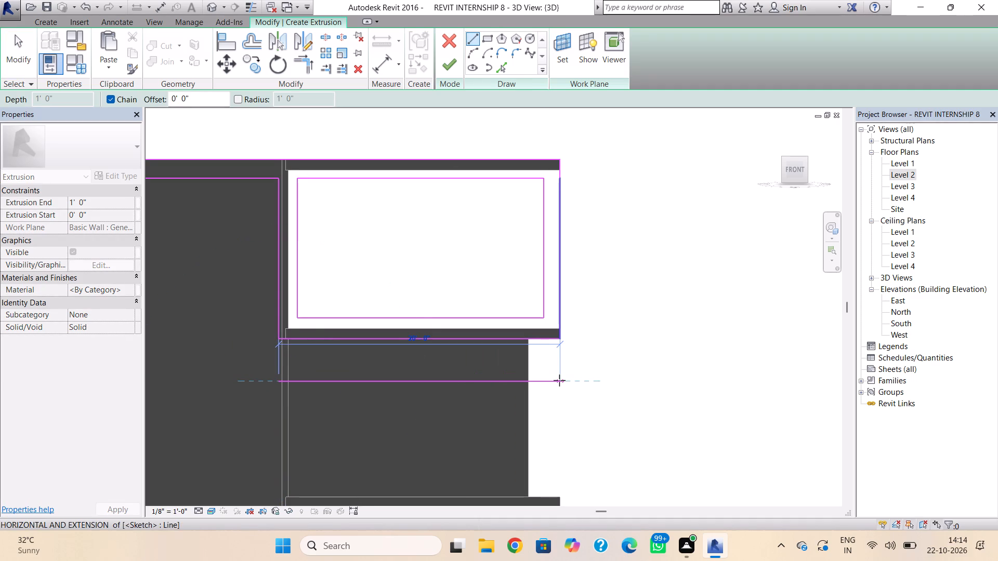
{"action": "left_click", "coordinate": [559, 380]}
{"action": "middle_click_drag", "start_coordinate": [564, 444], "coordinate": [559, 366]}
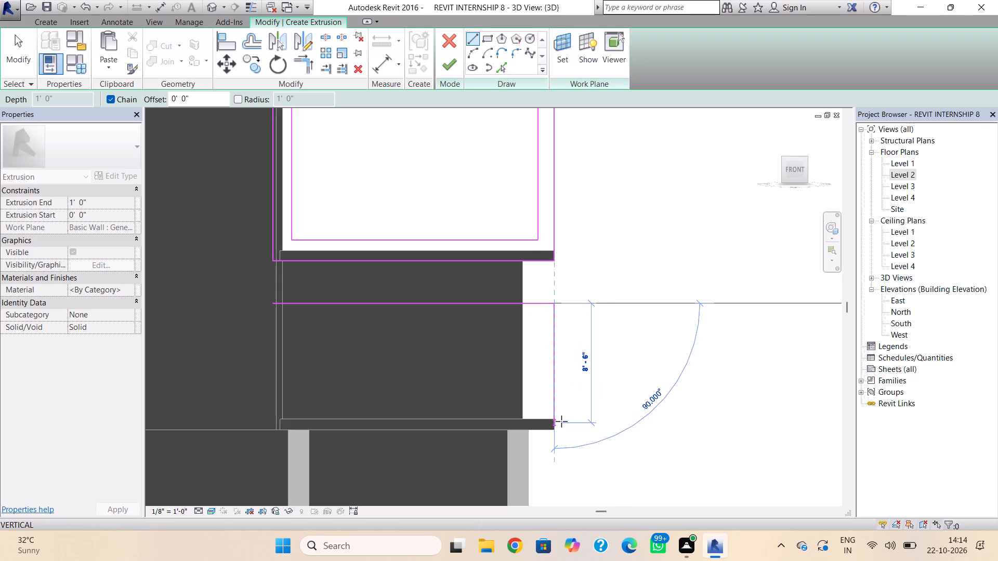
{"action": "left_click", "coordinate": [558, 420]}
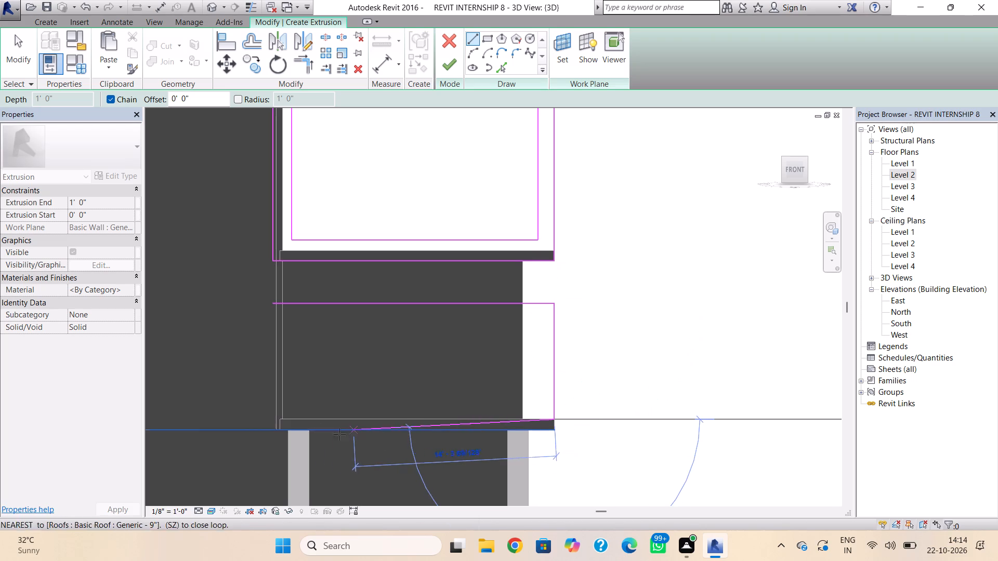
{"action": "left_click", "coordinate": [272, 422]}
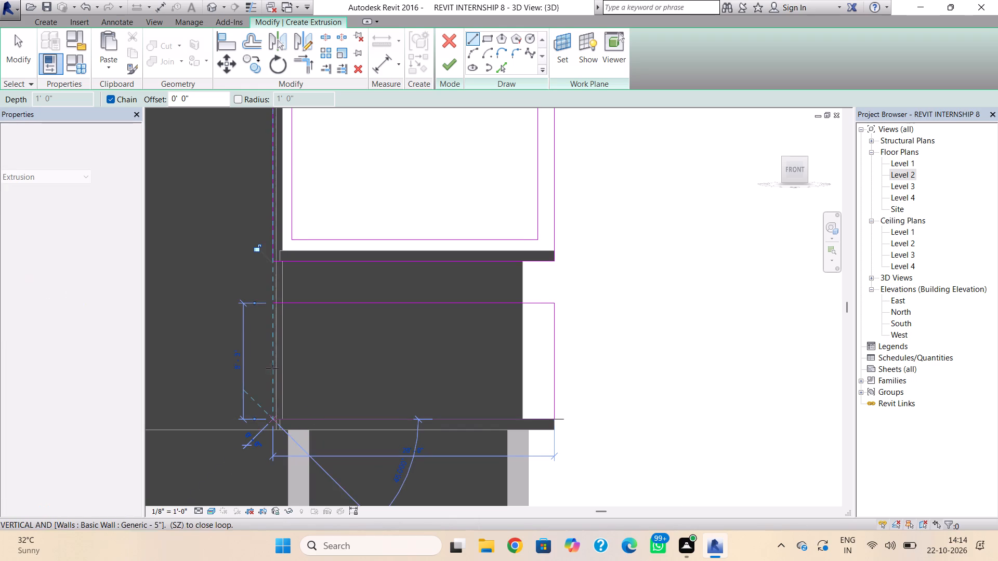
{"action": "left_click", "coordinate": [273, 305]}
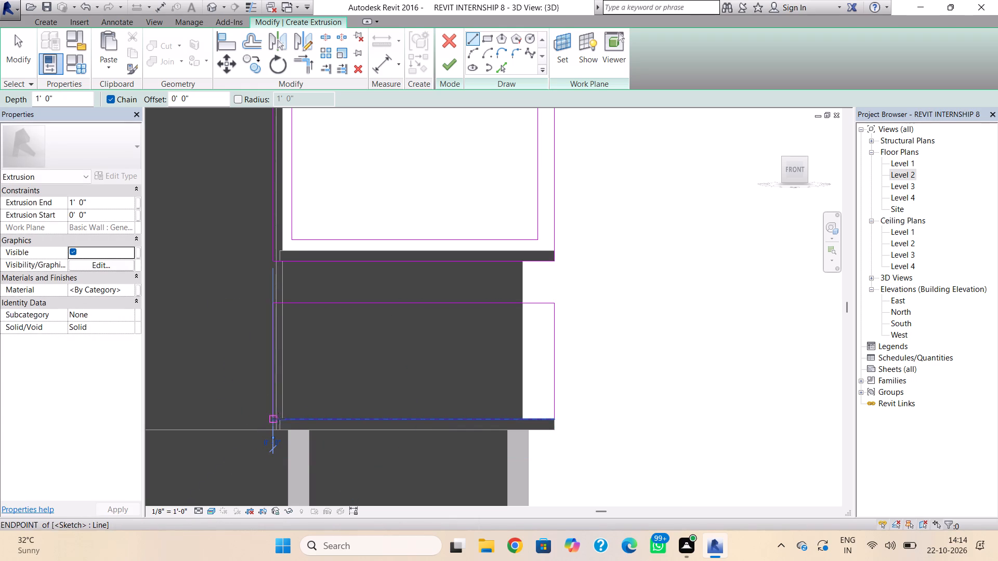
{"action": "key", "text": "Escape"}
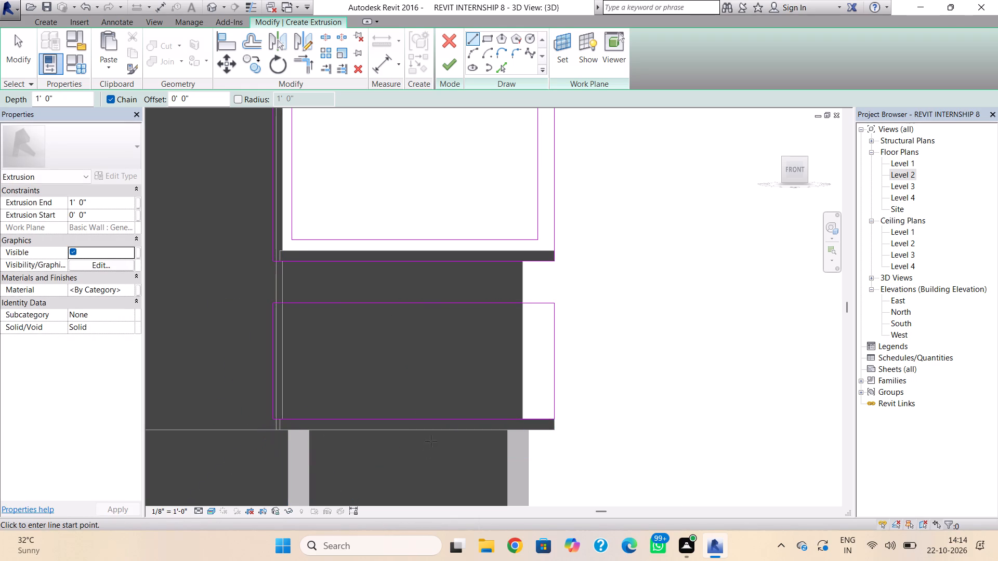
{"action": "key", "text": "Escape"}
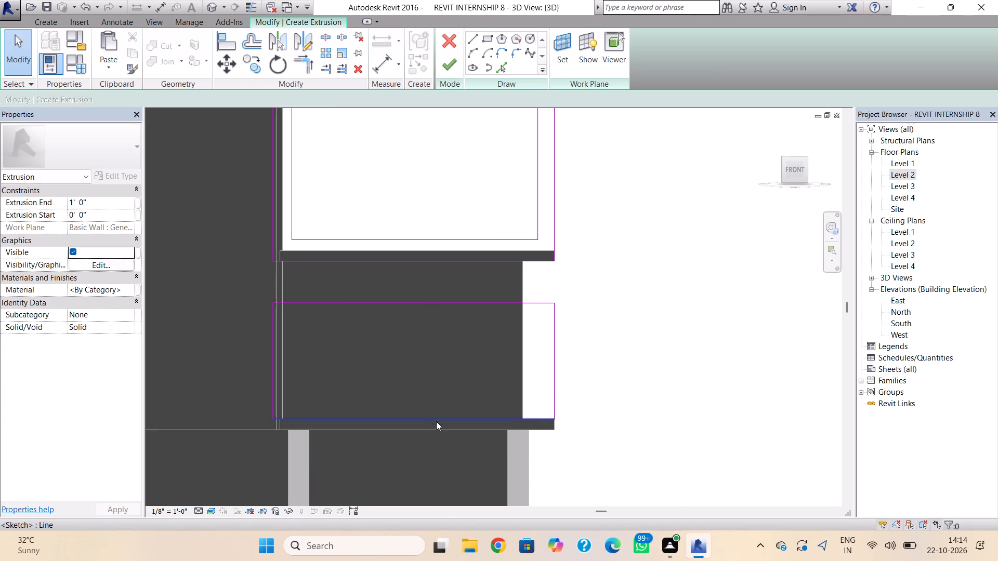
Nudge the lower rectangle's bottom line down from the roof slab's top edge to its underside, just above the columns.
{"action": "left_click", "coordinate": [436, 421]}
{"action": "key", "text": "Down"}
{"action": "key", "text": "Down"}
{"action": "key", "text": "Down"}
{"action": "key", "text": "Down"}
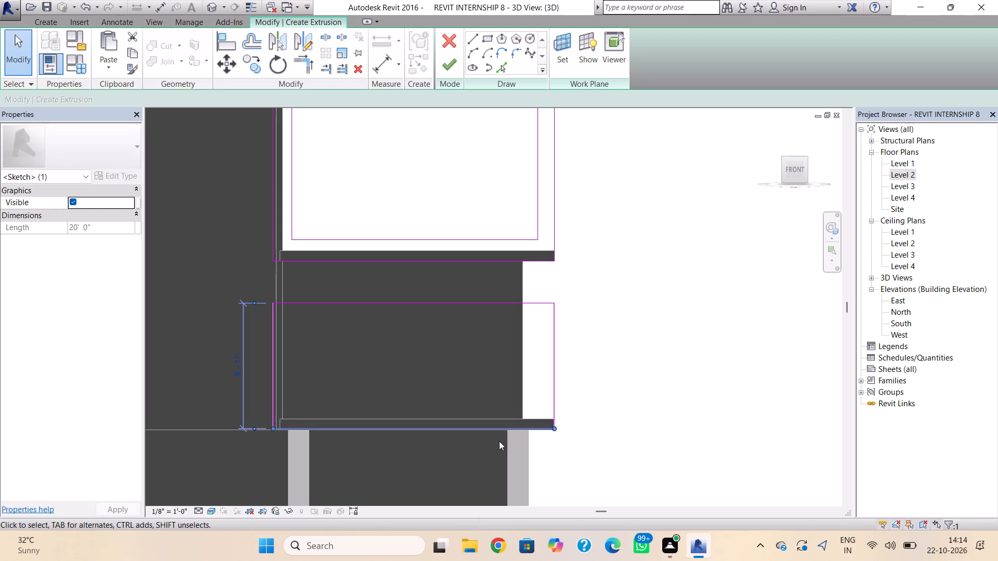
{"action": "key", "text": "Down"}
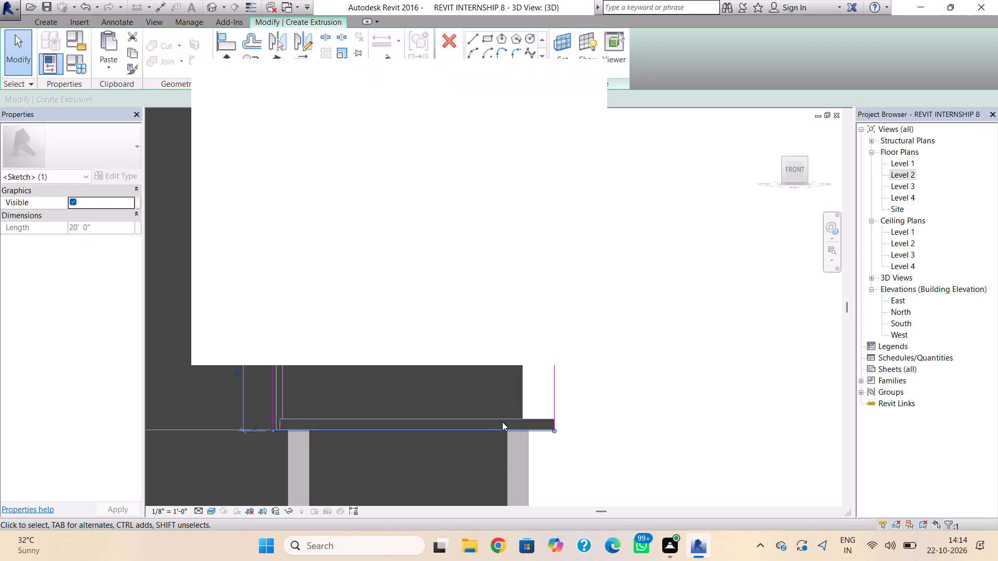
{"action": "scroll", "coordinate": [508, 444], "scroll_direction": "up", "scroll_amount": 2}
{"action": "scroll", "coordinate": [536, 408], "scroll_direction": "up", "scroll_amount": 8}
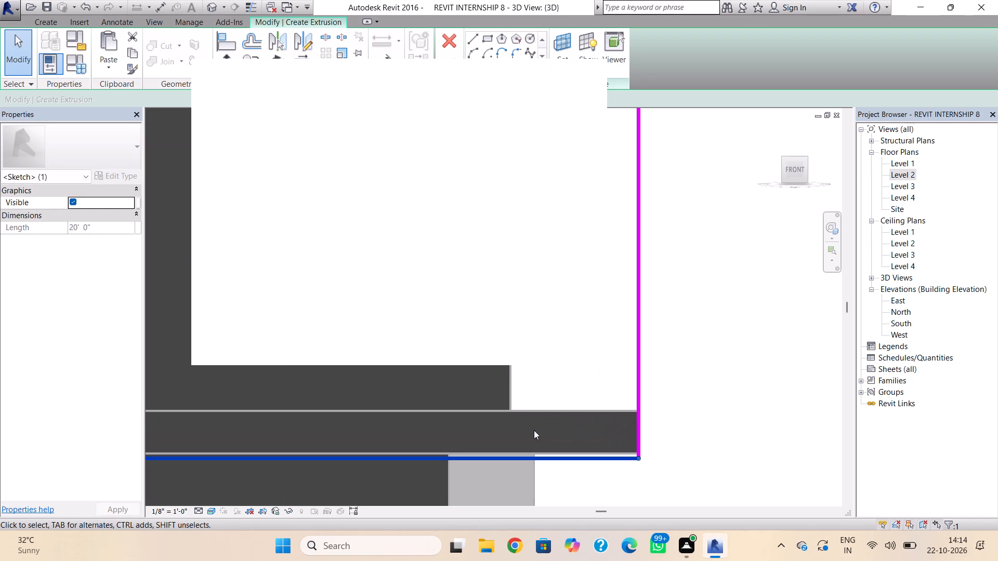
{"action": "key", "text": "Up"}
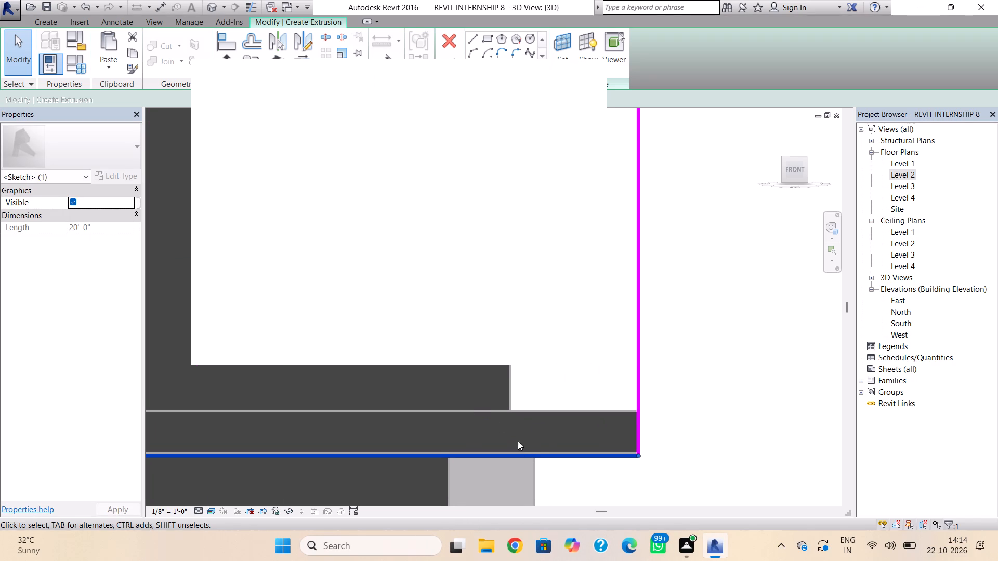
{"action": "scroll", "coordinate": [529, 449], "scroll_direction": "up", "scroll_amount": 4}
{"action": "key", "text": "Up"}
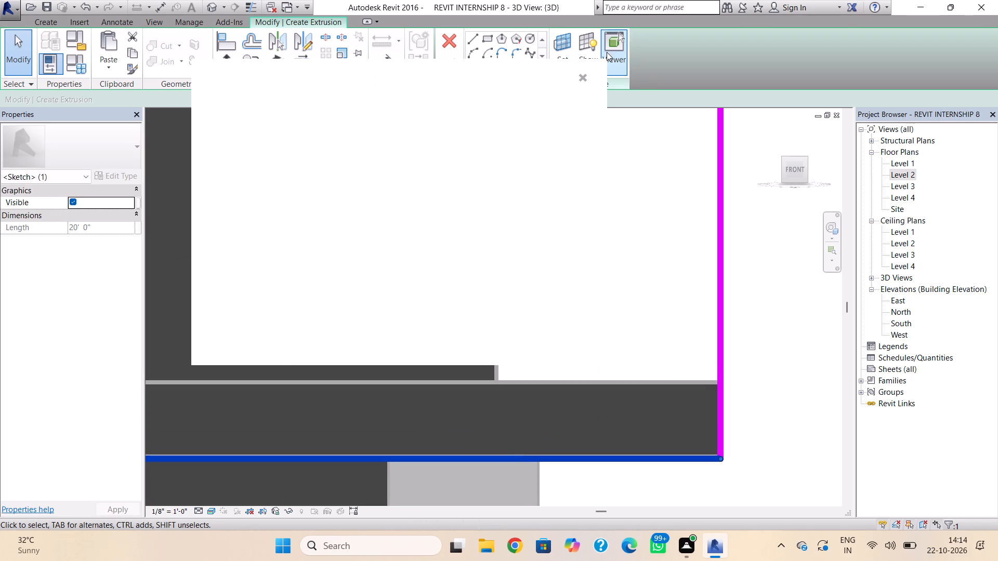
{"action": "left_click", "coordinate": [588, 78]}
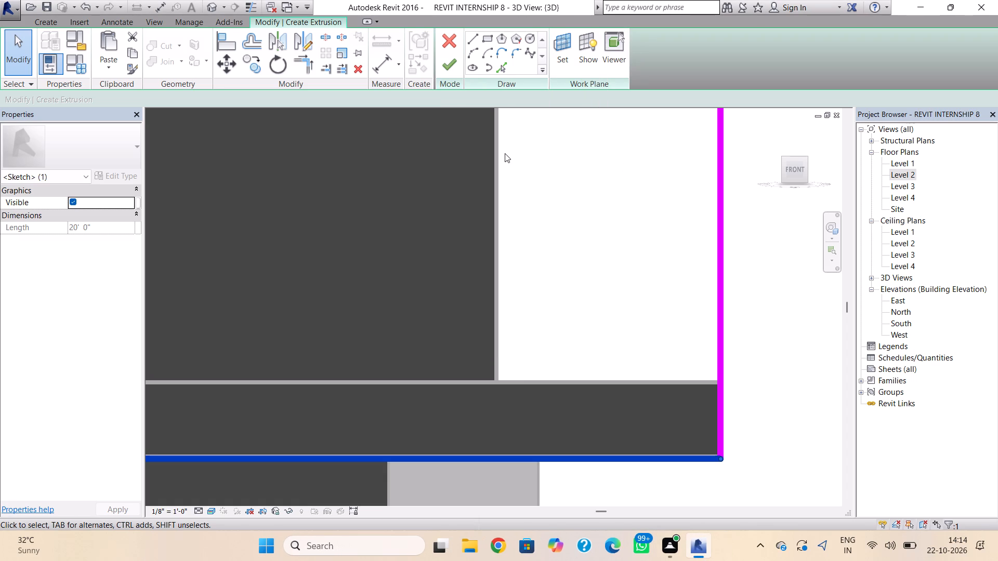
Nudge the lower rectangle's top line slightly upward, towards the upper frame.
{"action": "scroll", "coordinate": [596, 220], "scroll_direction": "down", "scroll_amount": 4}
{"action": "scroll", "coordinate": [546, 244], "scroll_direction": "down", "scroll_amount": 3}
{"action": "middle_click_drag", "start_coordinate": [544, 245], "coordinate": [728, 293]}
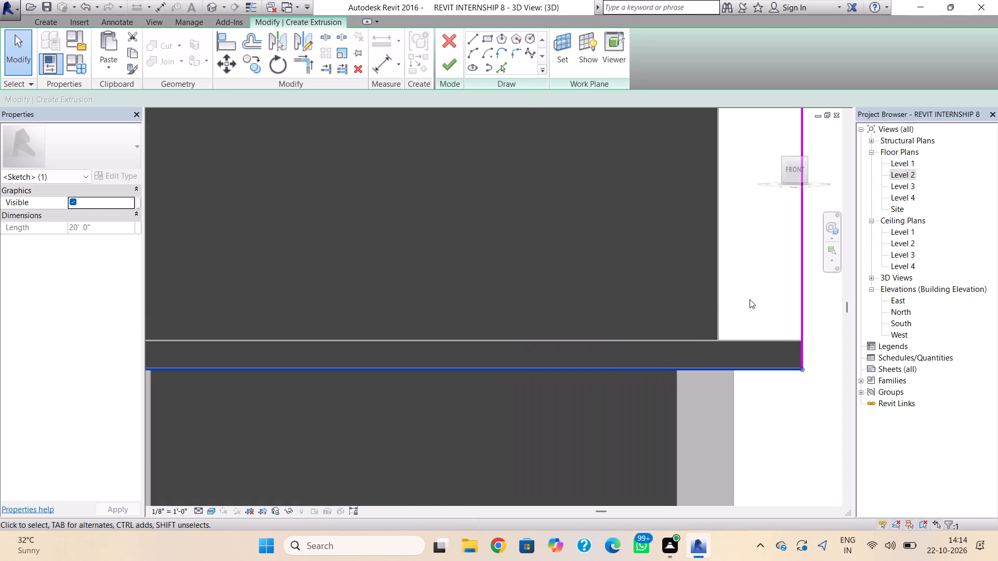
{"action": "scroll", "coordinate": [690, 289], "scroll_direction": "down", "scroll_amount": 2}
{"action": "middle_click_drag", "start_coordinate": [678, 304], "coordinate": [656, 368]}
{"action": "scroll", "coordinate": [646, 327], "scroll_direction": "down", "scroll_amount": 2}
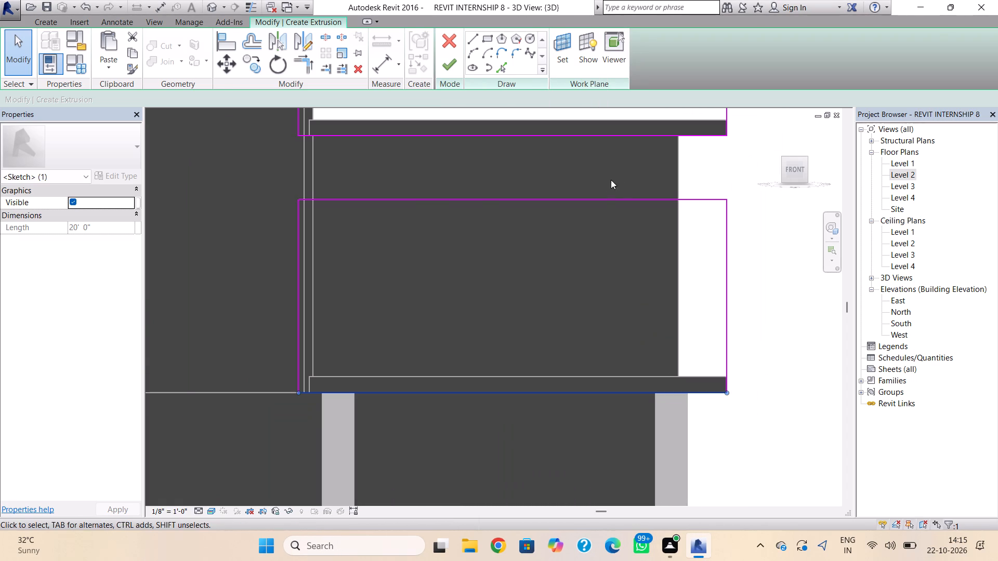
{"action": "left_click", "coordinate": [601, 195]}
{"action": "key", "text": "Up"}
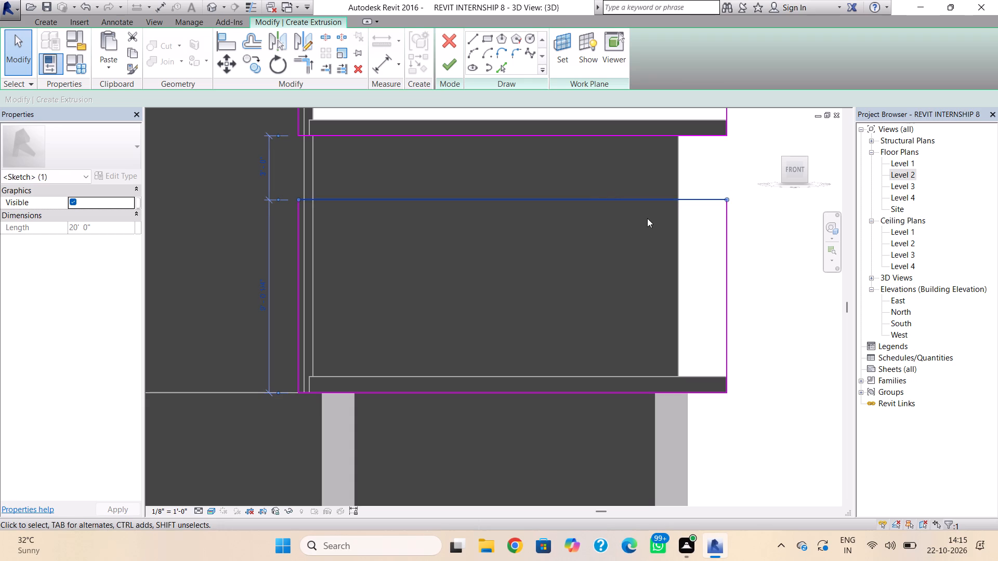
{"action": "key", "text": "Up"}
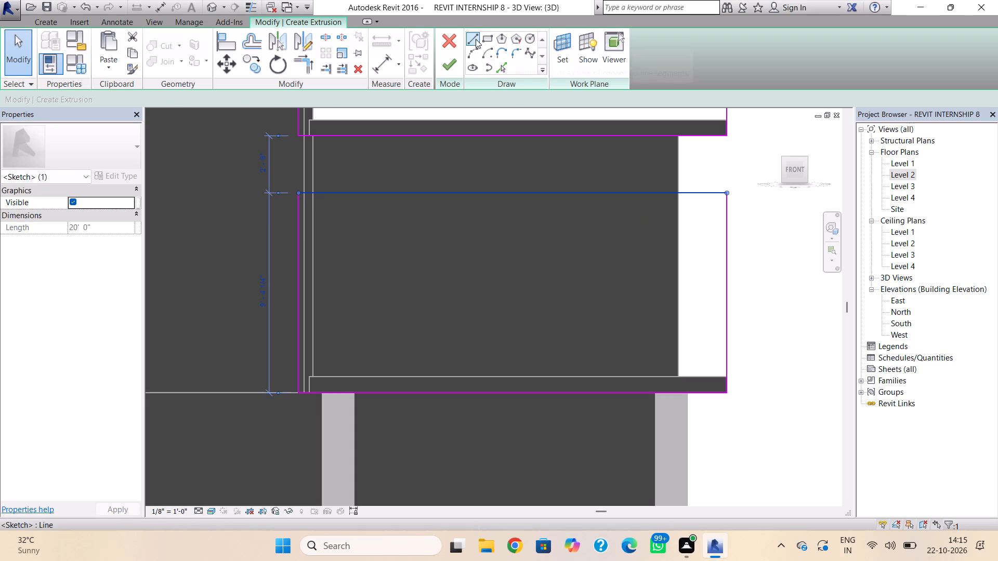
Draw a closed 18' wide inner rectangle inside the lower rectangle, with its bottom line along the roof slab's top edge.
{"action": "left_click", "coordinate": [476, 39]}
{"action": "left_click", "coordinate": [321, 217]}
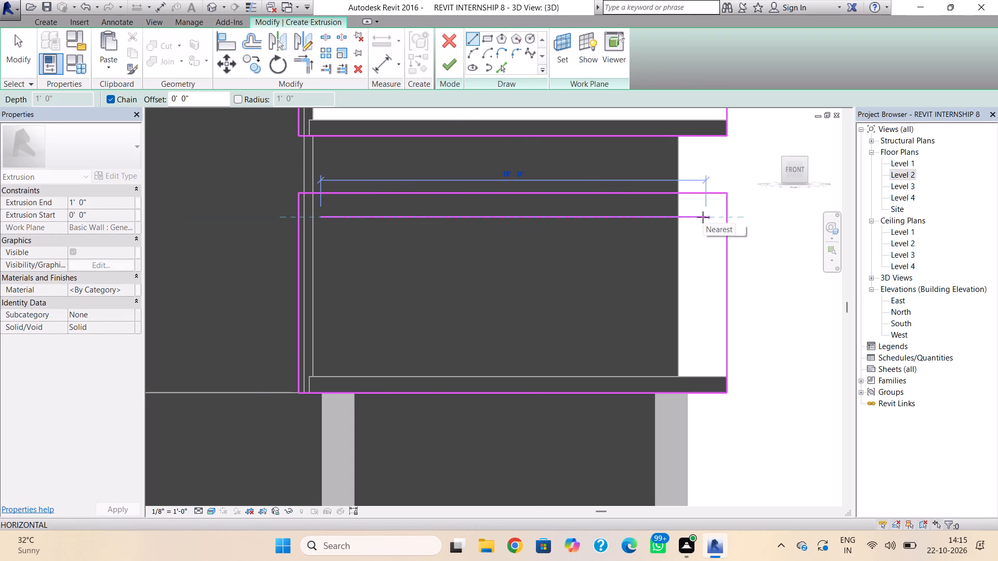
{"action": "left_click", "coordinate": [702, 217]}
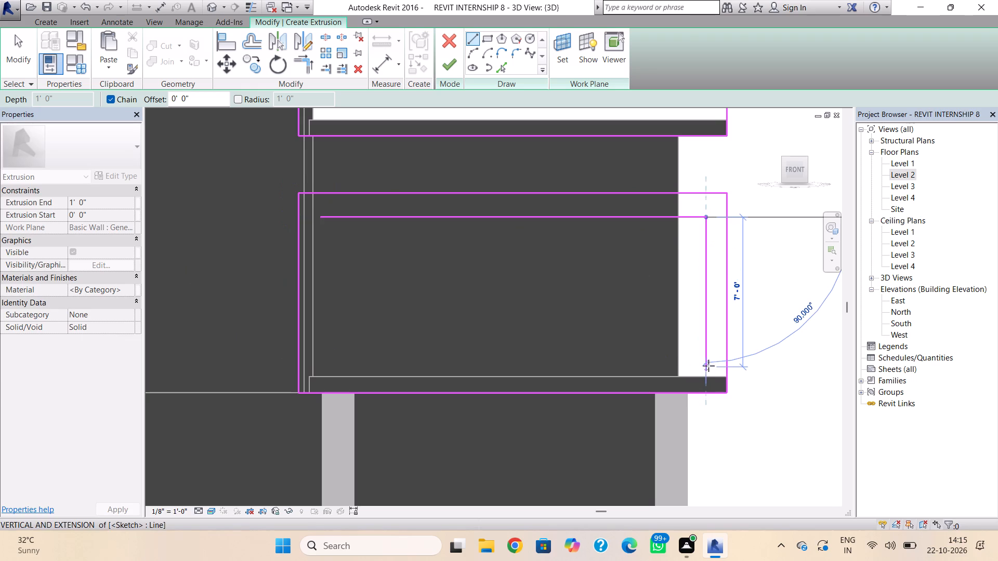
{"action": "left_click", "coordinate": [708, 374]}
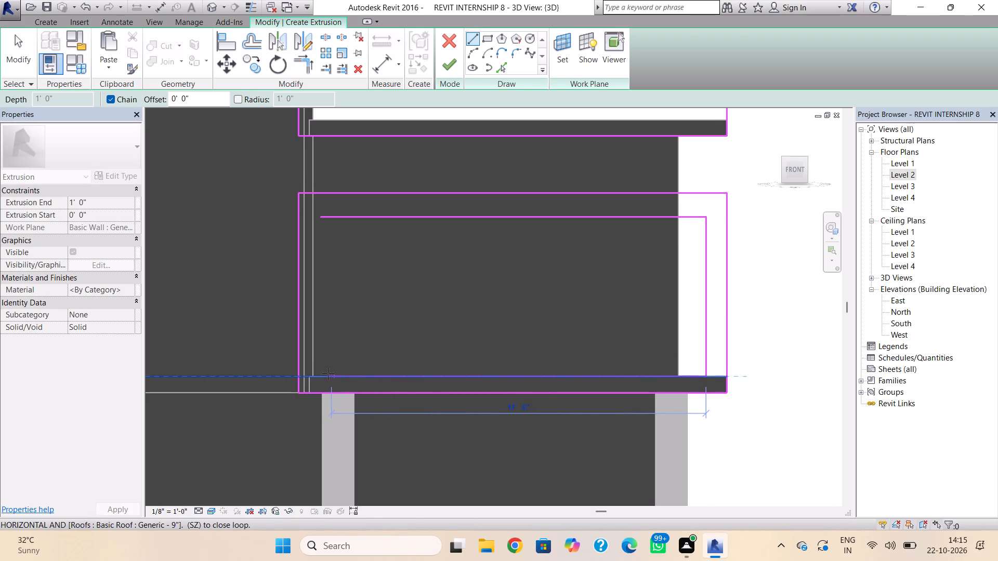
{"action": "left_click", "coordinate": [321, 374]}
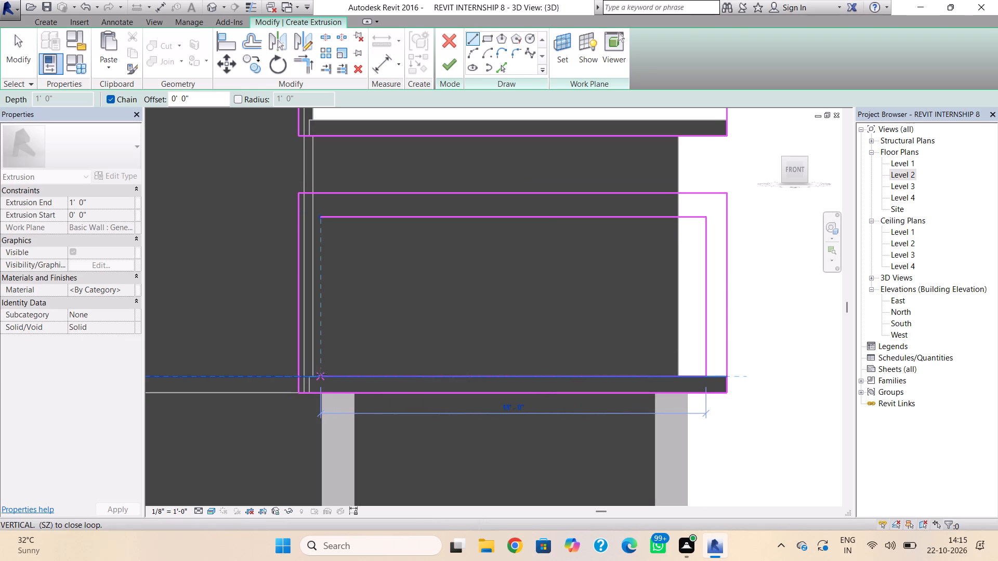
{"action": "left_click", "coordinate": [317, 220]}
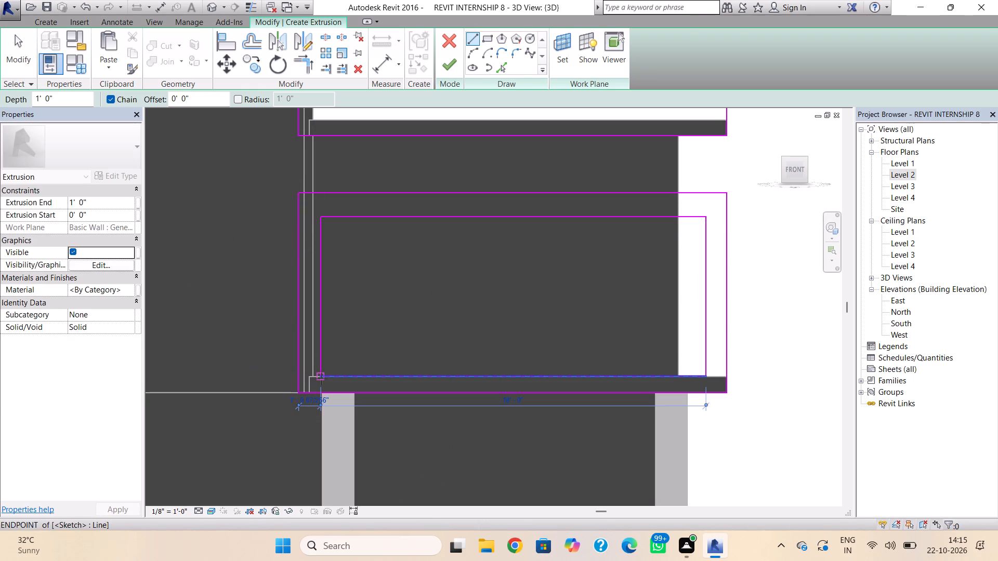
{"action": "left_click", "coordinate": [321, 379]}
{"action": "key", "text": "Escape"}
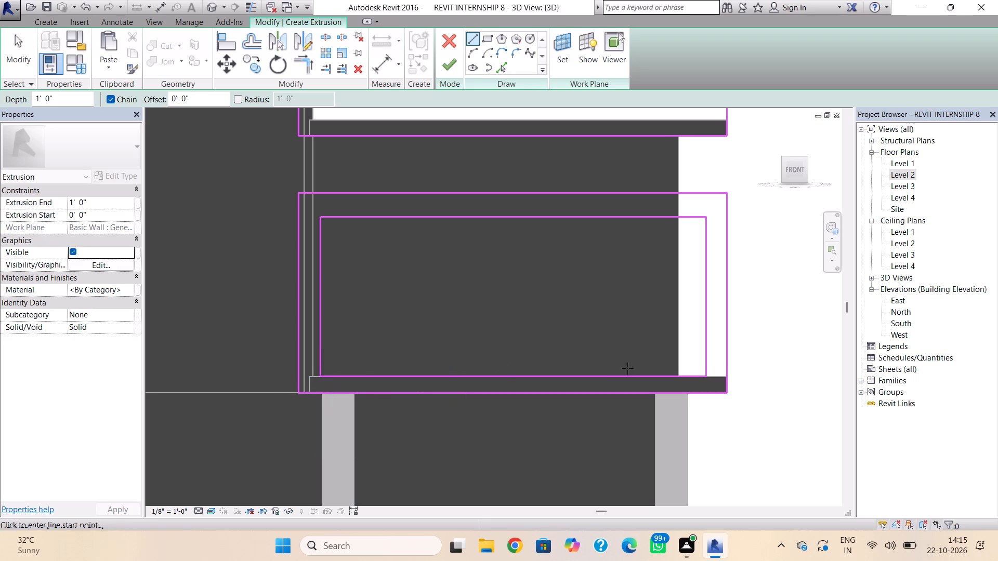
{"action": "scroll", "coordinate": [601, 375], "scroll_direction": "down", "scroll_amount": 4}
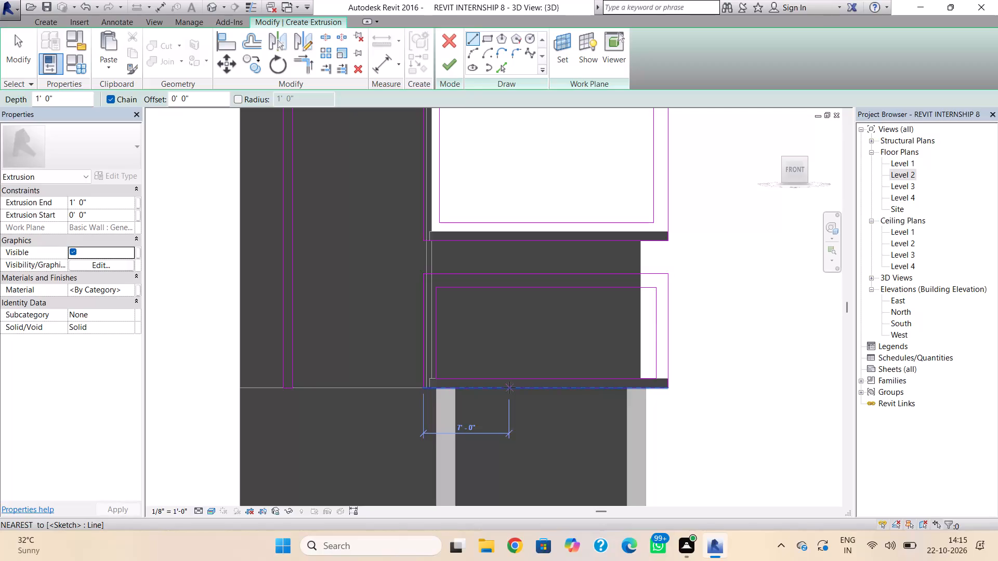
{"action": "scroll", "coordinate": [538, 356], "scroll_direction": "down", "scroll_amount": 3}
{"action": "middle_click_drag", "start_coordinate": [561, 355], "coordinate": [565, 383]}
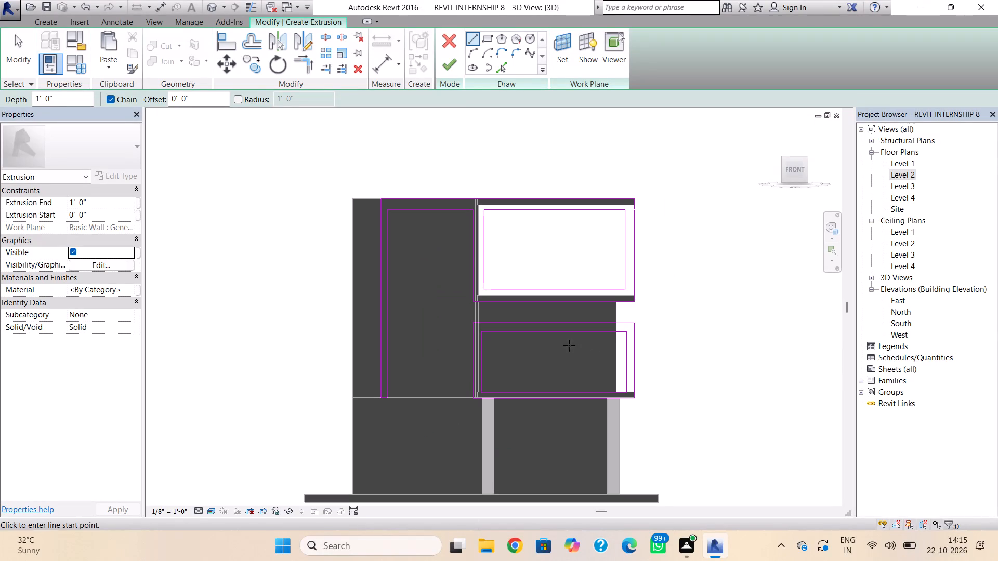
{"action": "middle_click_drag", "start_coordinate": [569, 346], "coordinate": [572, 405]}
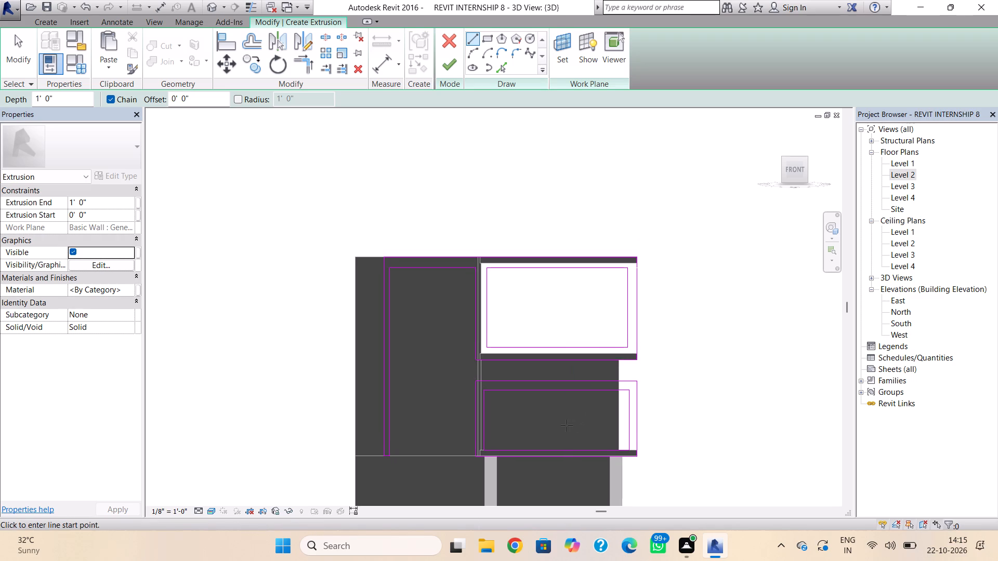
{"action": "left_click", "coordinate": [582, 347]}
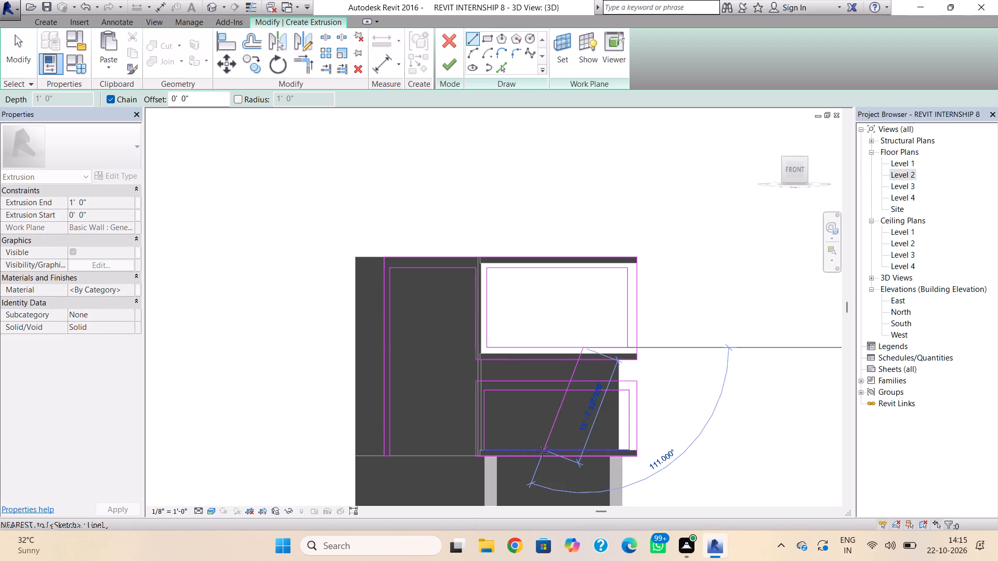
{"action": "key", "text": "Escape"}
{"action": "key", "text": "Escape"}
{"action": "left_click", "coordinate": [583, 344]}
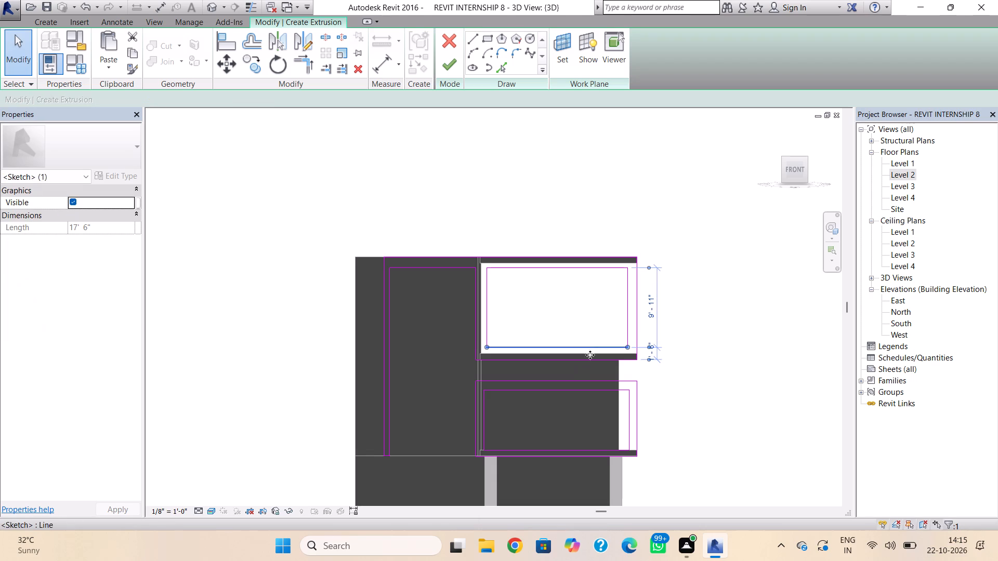
Nudge the lower frame's outer top line and its inner top line upward.
{"action": "left_click", "coordinate": [578, 381]}
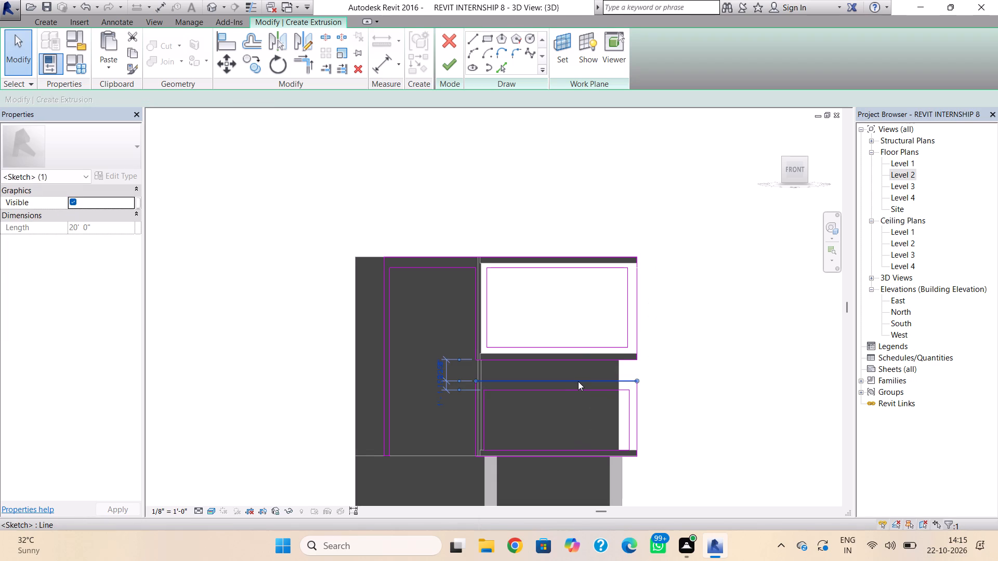
{"action": "key", "text": "Up"}
{"action": "key", "text": "Up"}
{"action": "key", "text": "Up"}
{"action": "left_click", "coordinate": [573, 391]}
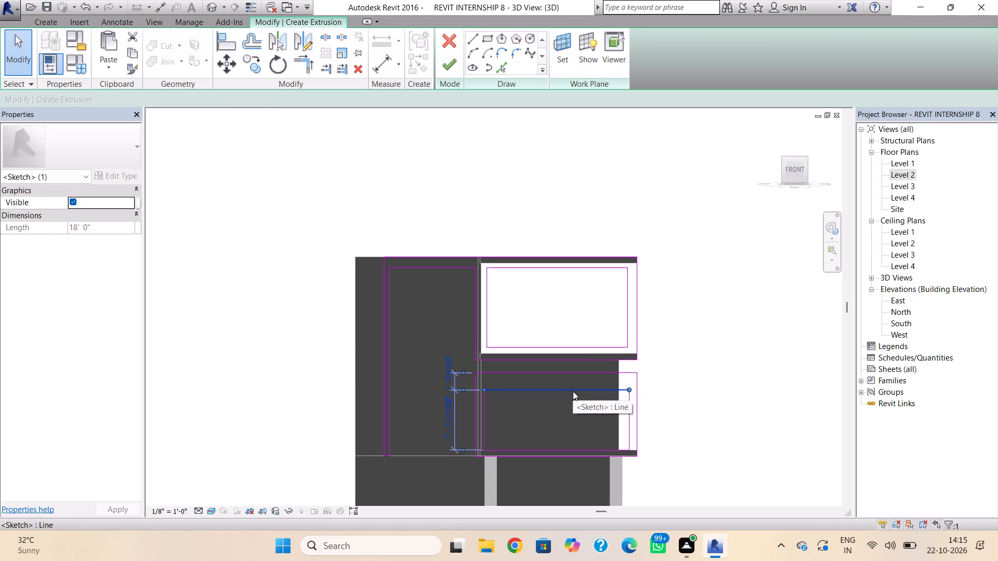
{"action": "key", "text": "Up"}
{"action": "key", "text": "Up"}
Nudge the upper frame's inner and outer bottom lines upward, bringing the outer one to the roof slab's top edge.
{"action": "left_click", "coordinate": [570, 346]}
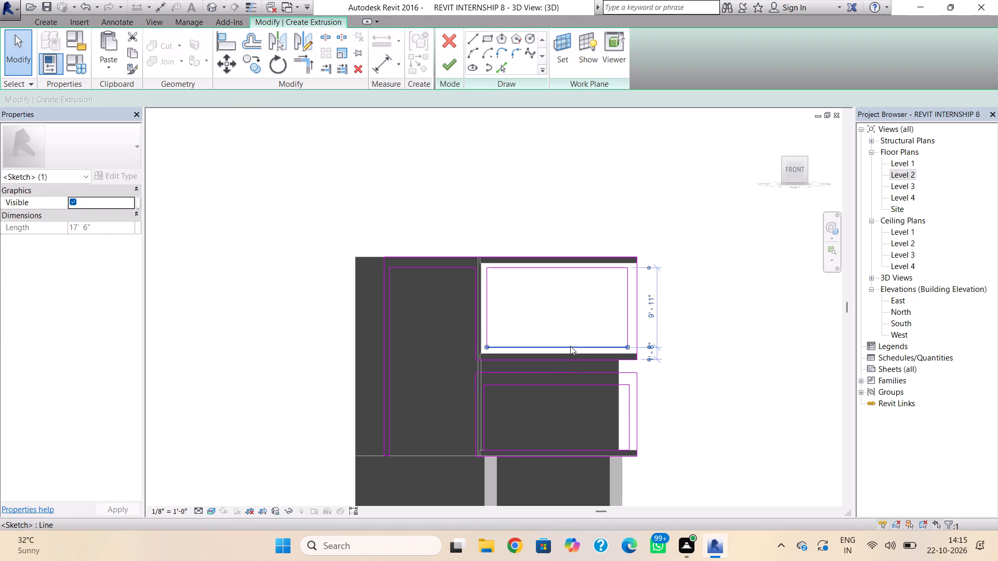
{"action": "key", "text": "Up"}
{"action": "key", "text": "Up"}
{"action": "left_click", "coordinate": [566, 360]}
{"action": "key", "text": "Up"}
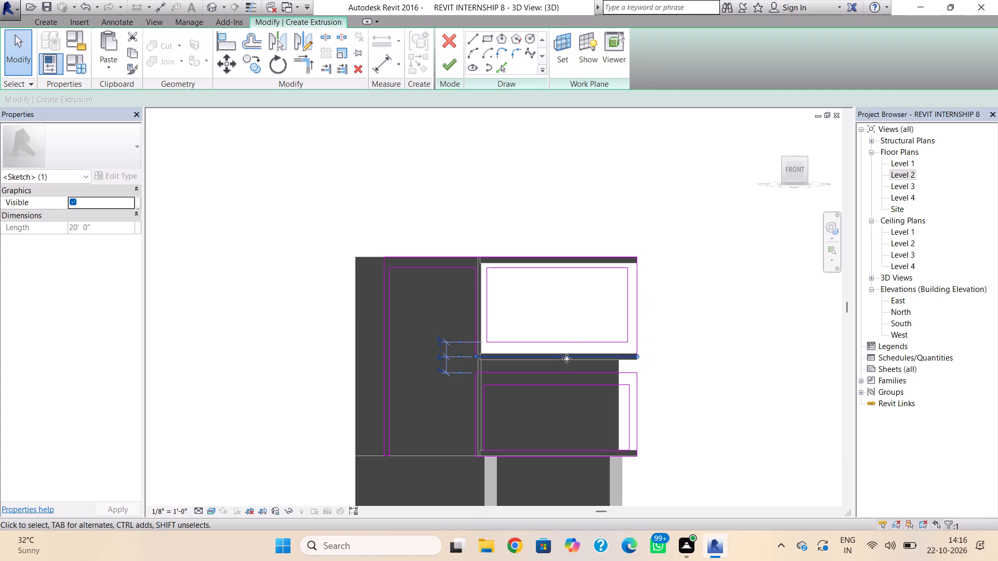
{"action": "key", "text": "Up"}
Nudge the upper frame's inner bottom line to 1'-2" above the outer one, making the opening 9'-7" high.
{"action": "left_click", "coordinate": [570, 347]}
{"action": "key", "text": "Up"}
{"action": "key", "text": "Down"}
{"action": "key", "text": "Down"}
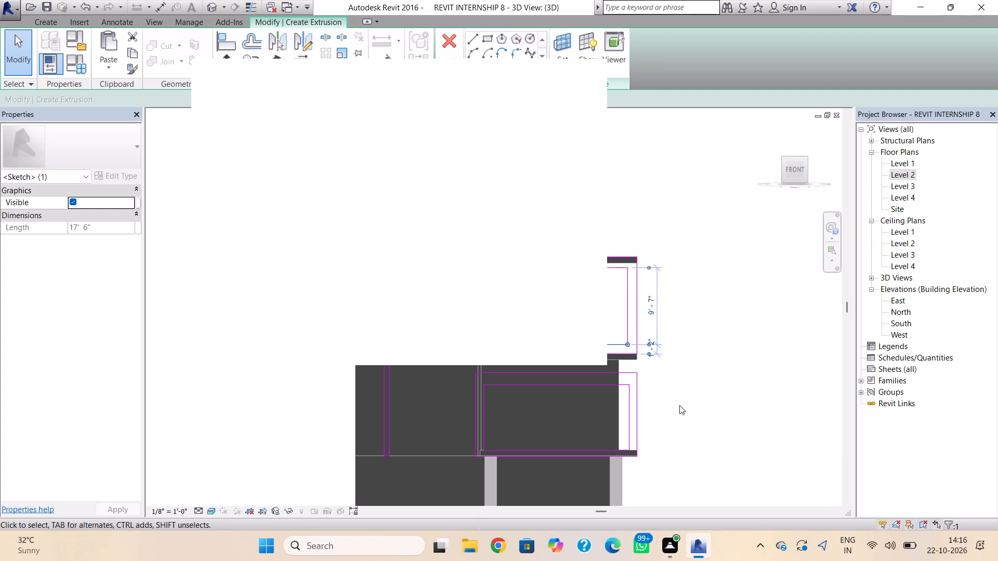
{"action": "left_click", "coordinate": [729, 400]}
{"action": "middle_click_drag", "start_coordinate": [547, 418], "coordinate": [548, 420]}
{"action": "scroll", "coordinate": [547, 419], "scroll_direction": "down", "scroll_amount": 1}
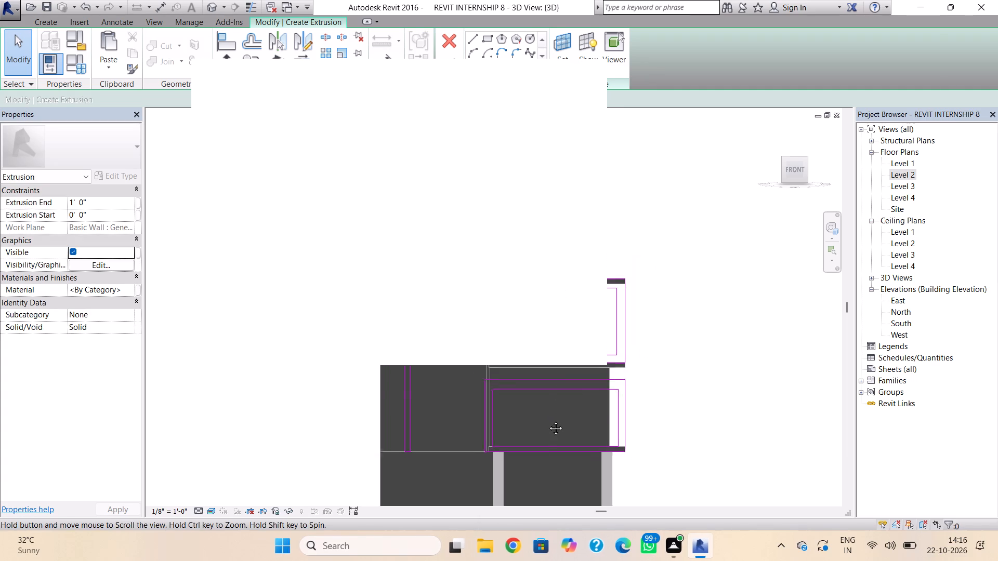
{"action": "middle_click_drag", "start_coordinate": [548, 420], "coordinate": [718, 445]}
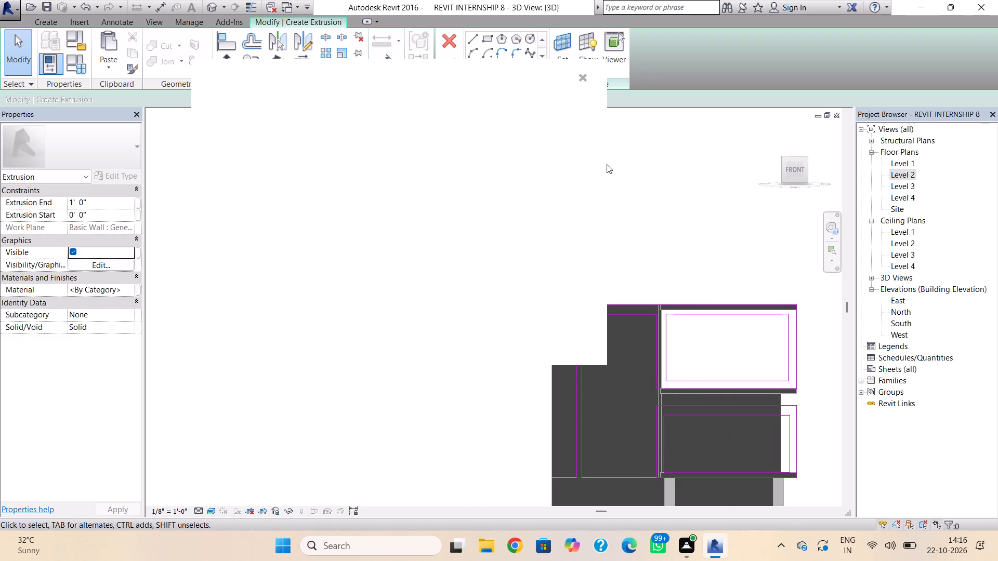
{"action": "left_click", "coordinate": [579, 75]}
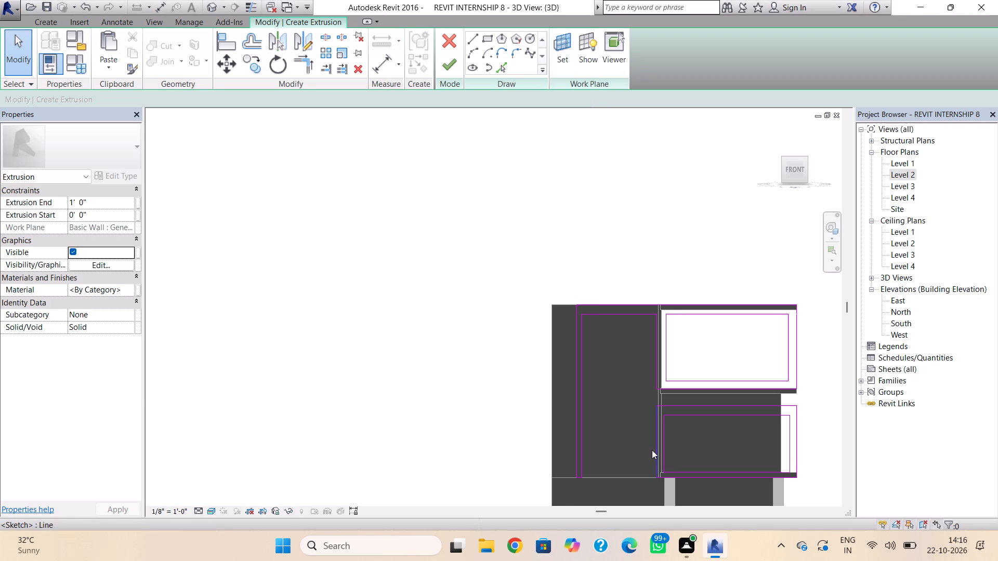
Draw two horizontal lines across the tall strip's bottom, from its inner vertical line to the lower frame, level with that frame's bottom lines.
{"action": "scroll", "coordinate": [651, 449], "scroll_direction": "down", "scroll_amount": 2}
{"action": "middle_click_drag", "start_coordinate": [642, 442], "coordinate": [615, 425]}
{"action": "scroll", "coordinate": [566, 456], "scroll_direction": "up", "scroll_amount": 3}
{"action": "middle_click_drag", "start_coordinate": [566, 456], "coordinate": [520, 462]}
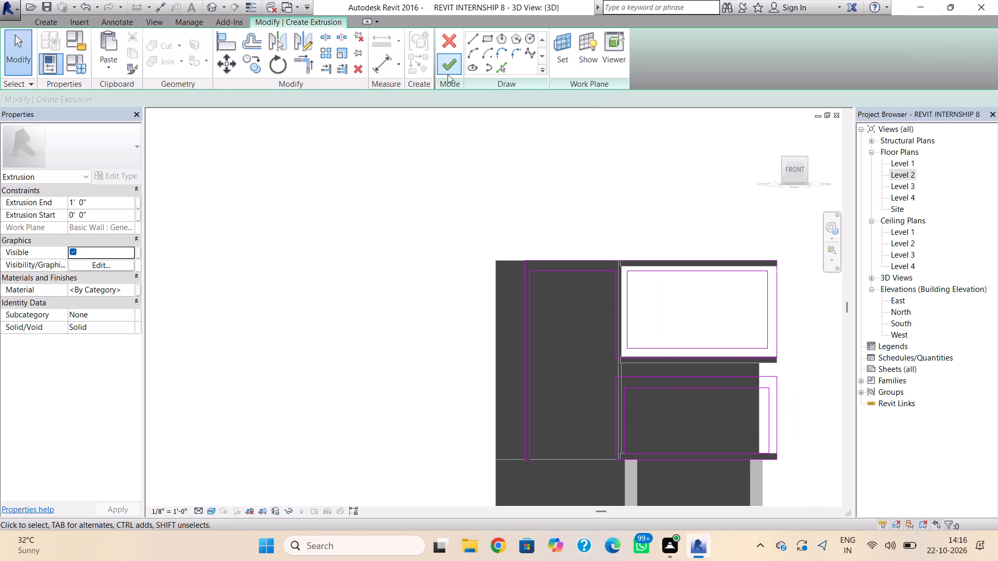
{"action": "left_click", "coordinate": [472, 39]}
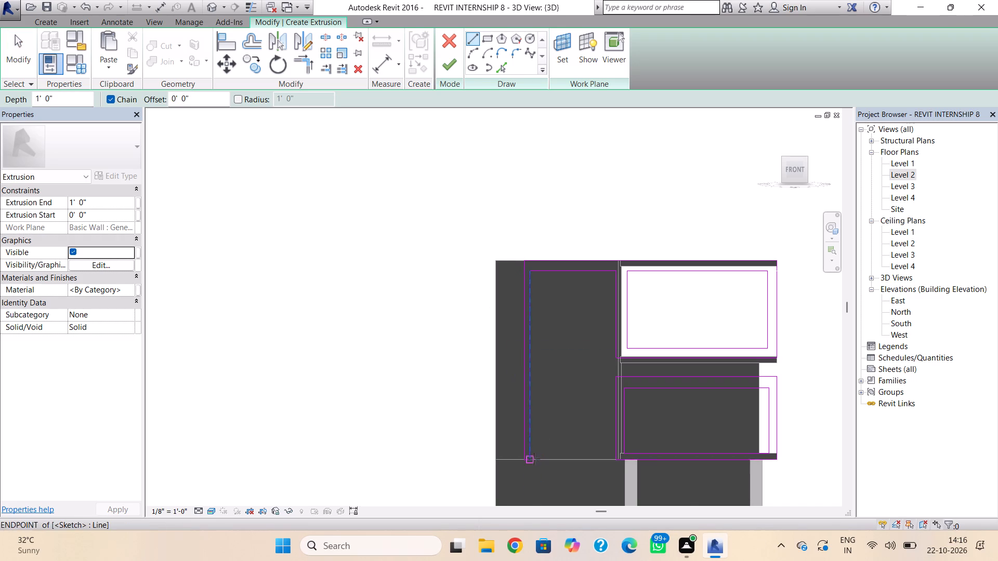
{"action": "scroll", "coordinate": [533, 459], "scroll_direction": "up", "scroll_amount": 3}
{"action": "left_click", "coordinate": [532, 449]}
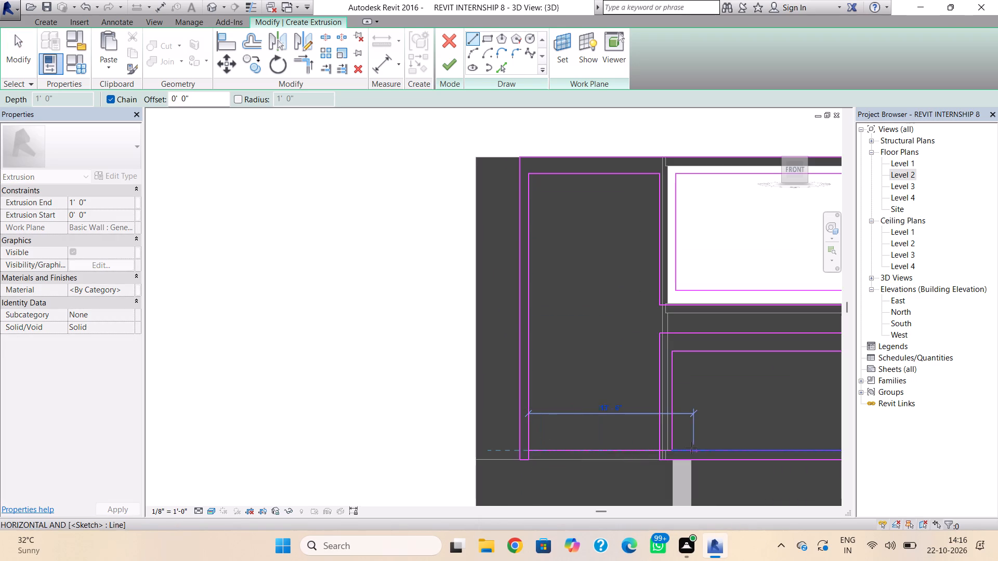
{"action": "left_click", "coordinate": [657, 446]}
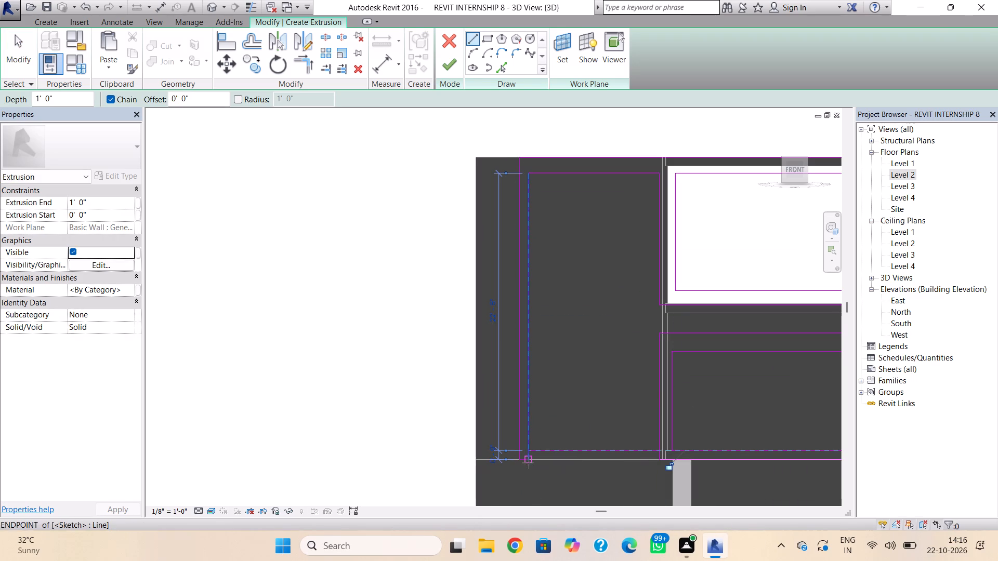
{"action": "left_click", "coordinate": [529, 460]}
{"action": "left_click", "coordinate": [658, 461]}
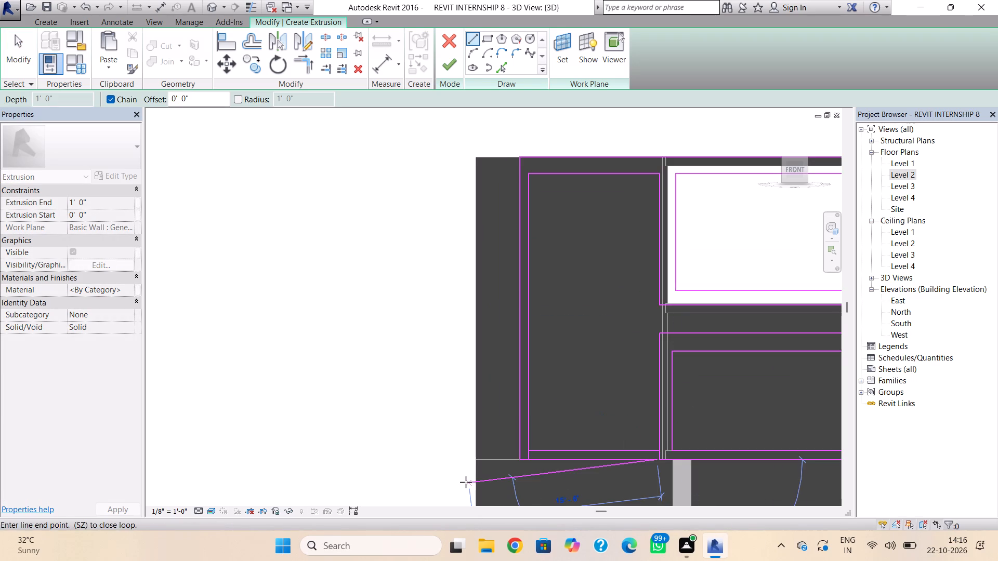
{"action": "key", "text": "Escape"}
{"action": "key", "text": "Escape"}
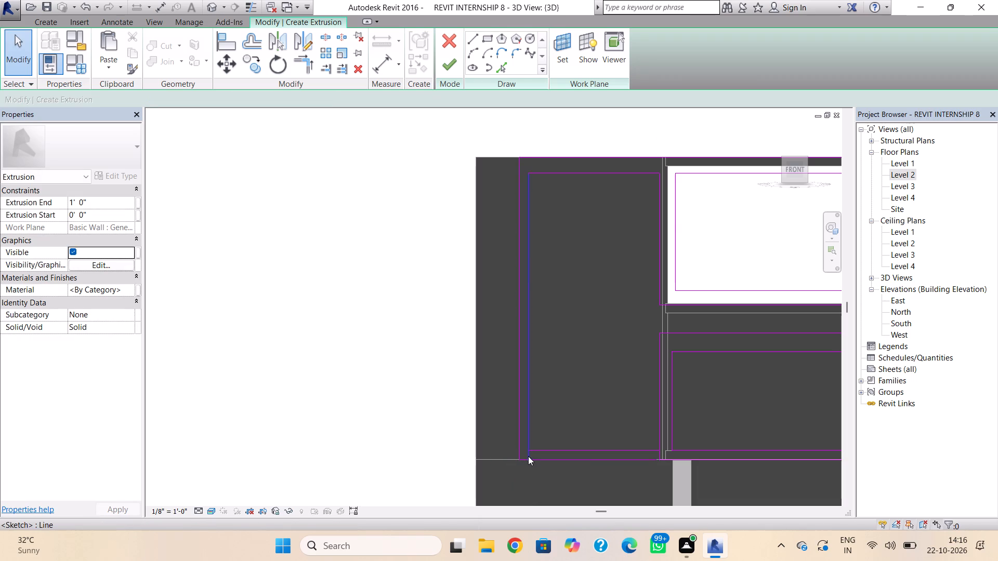
Shorten the tall strip's inner vertical line and the lower frame's adjoining outer vertical line to the strip's inner bottom line.
{"action": "left_click", "coordinate": [528, 456]}
{"action": "scroll", "coordinate": [528, 456], "scroll_direction": "up", "scroll_amount": 4}
{"action": "left_click_drag", "start_coordinate": [528, 459], "coordinate": [528, 448]}
{"action": "scroll", "coordinate": [536, 463], "scroll_direction": "down", "scroll_amount": 3}
{"action": "middle_click_drag", "start_coordinate": [536, 464], "coordinate": [375, 483]}
{"action": "scroll", "coordinate": [545, 473], "scroll_direction": "up", "scroll_amount": 7}
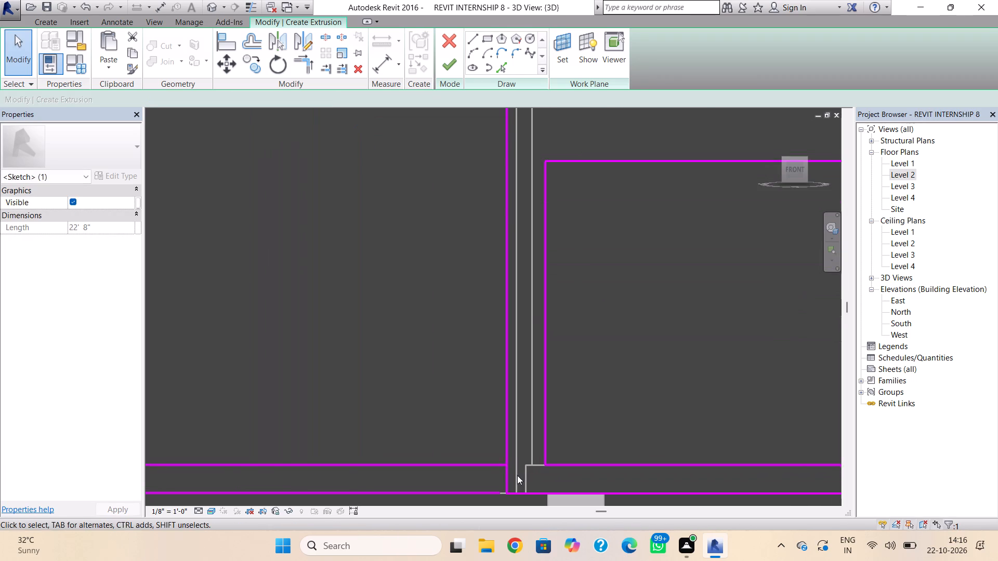
{"action": "left_click", "coordinate": [509, 482]}
{"action": "left_click_drag", "start_coordinate": [508, 490], "coordinate": [509, 466]}
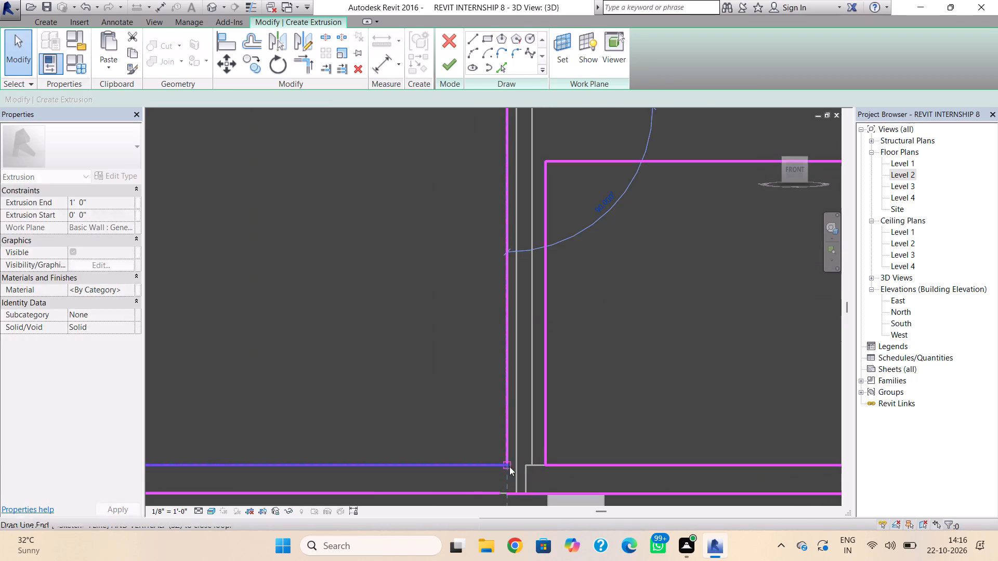
{"action": "scroll", "coordinate": [517, 492], "scroll_direction": "down", "scroll_amount": 4}
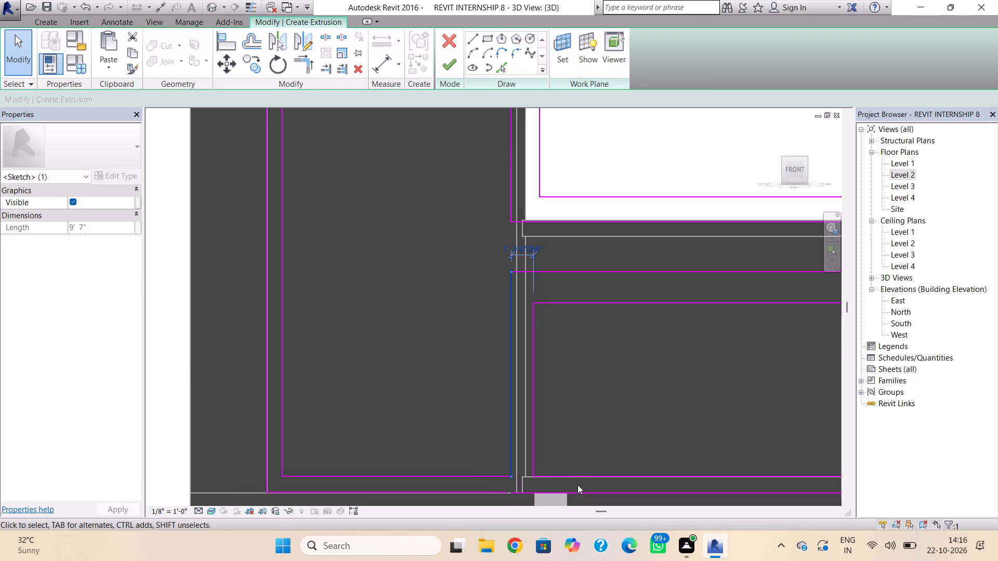
{"action": "scroll", "coordinate": [574, 487], "scroll_direction": "down", "scroll_amount": 2}
{"action": "middle_click_drag", "start_coordinate": [531, 486], "coordinate": [485, 489]}
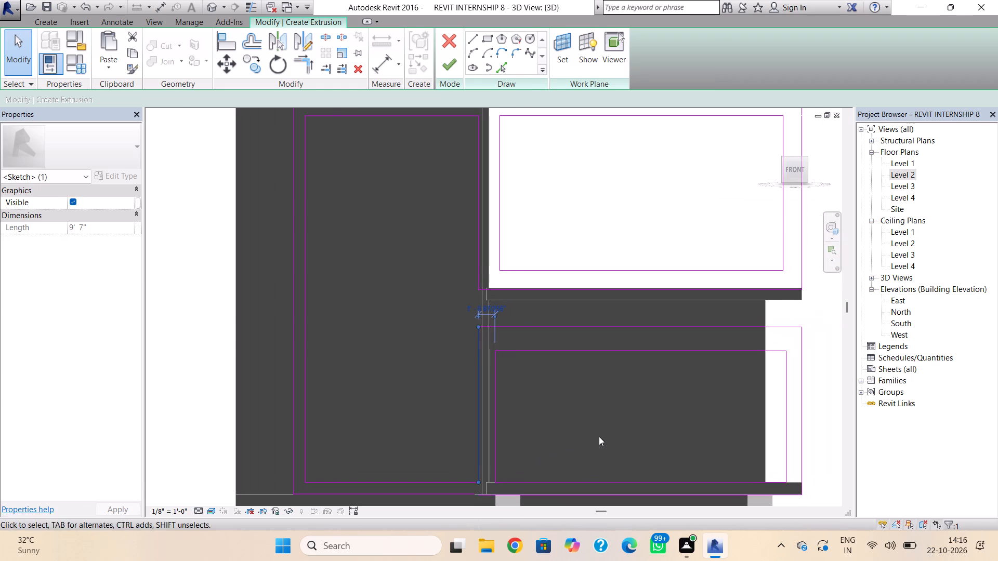
{"action": "key", "text": "Escape"}
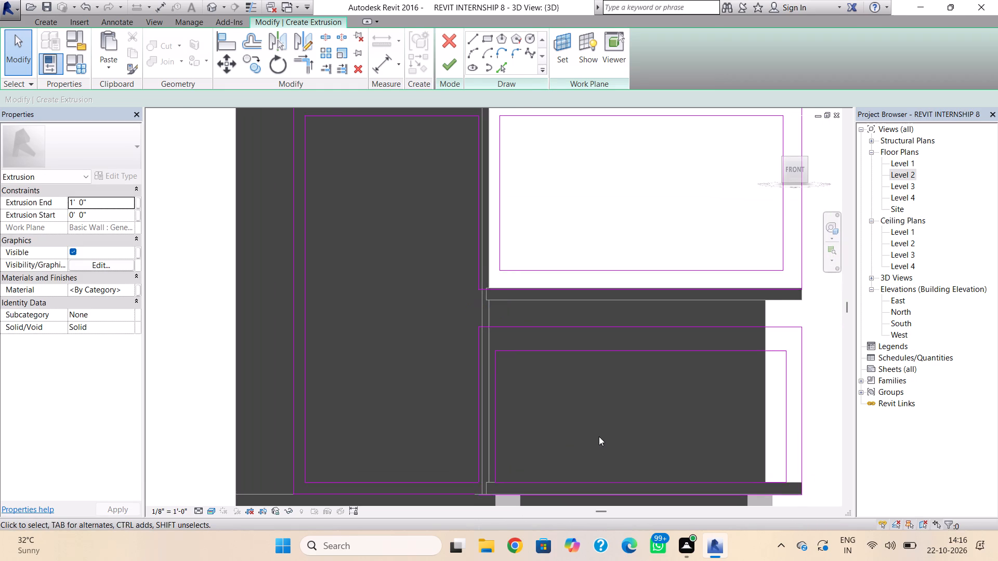
Delete the tall strip's two horizontal bottom lines and the short leftover line between its two vertical lines.
{"action": "middle_click_drag", "start_coordinate": [534, 461], "coordinate": [538, 389]}
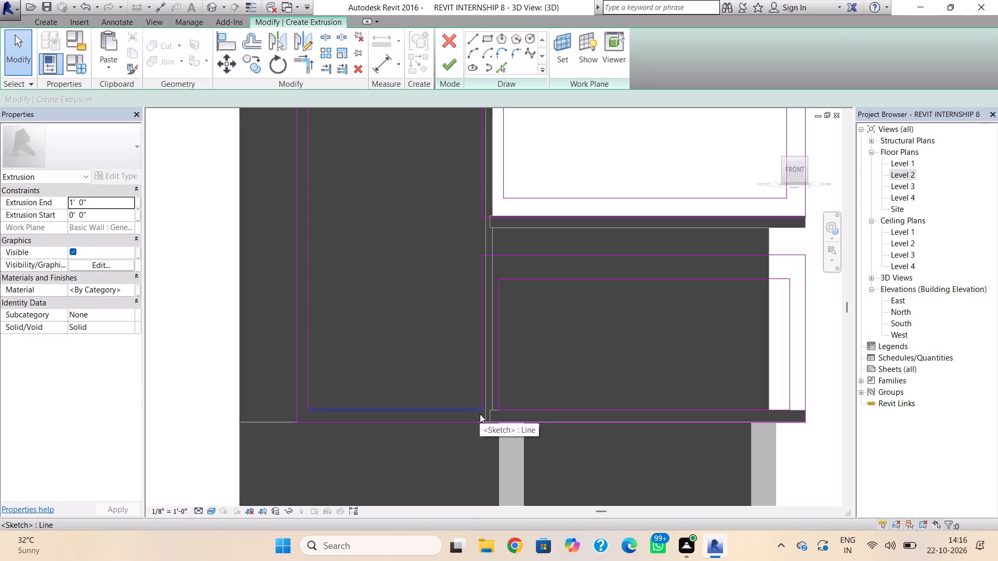
{"action": "scroll", "coordinate": [480, 414], "scroll_direction": "down", "scroll_amount": 3}
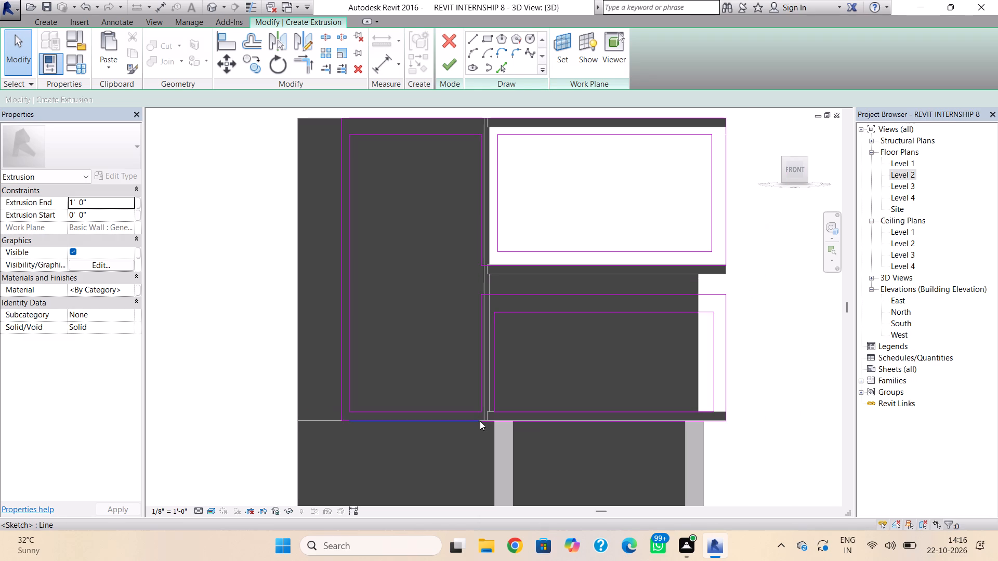
{"action": "scroll", "coordinate": [480, 421], "scroll_direction": "down", "scroll_amount": 1}
{"action": "middle_click_drag", "start_coordinate": [480, 421], "coordinate": [501, 343]}
{"action": "left_click", "coordinate": [453, 344]}
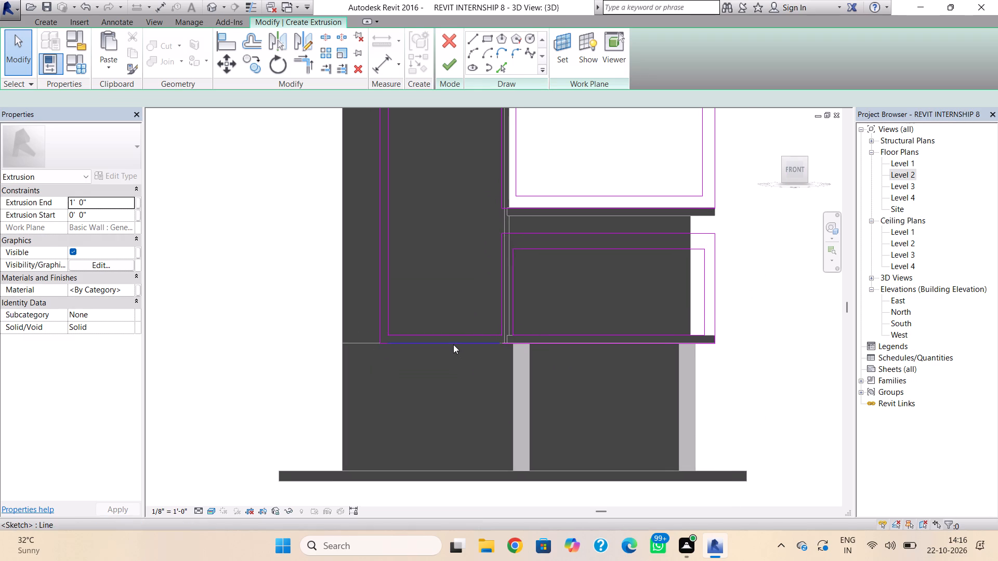
{"action": "key", "text": "Delete"}
{"action": "left_click", "coordinate": [461, 333]}
{"action": "key", "text": "Delete"}
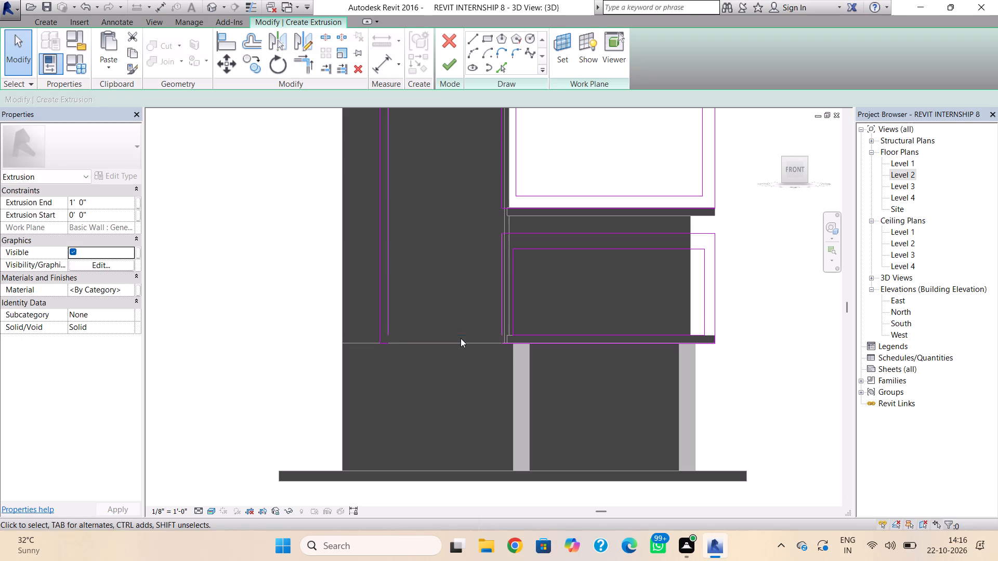
{"action": "left_click", "coordinate": [389, 345]}
{"action": "key", "text": "Delete"}
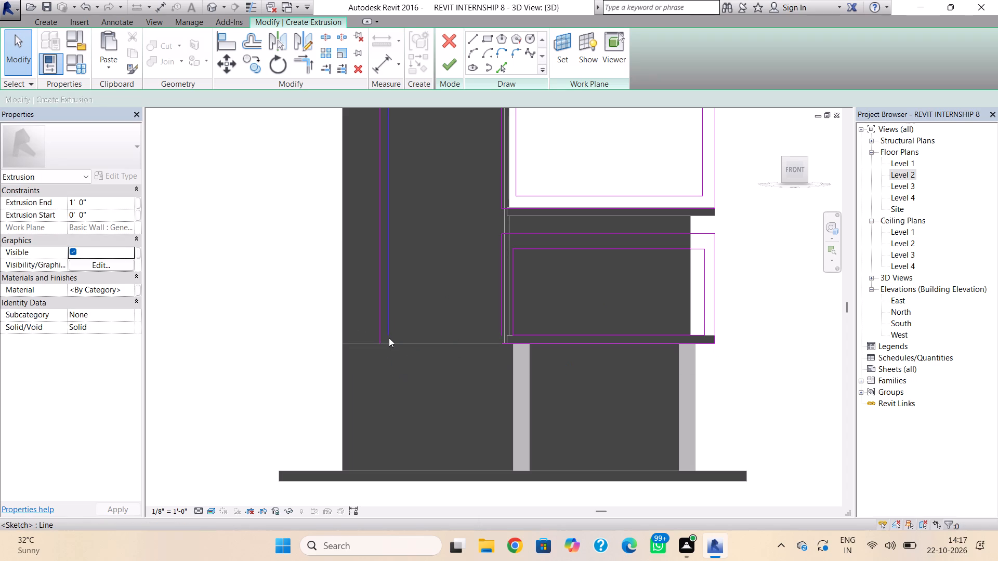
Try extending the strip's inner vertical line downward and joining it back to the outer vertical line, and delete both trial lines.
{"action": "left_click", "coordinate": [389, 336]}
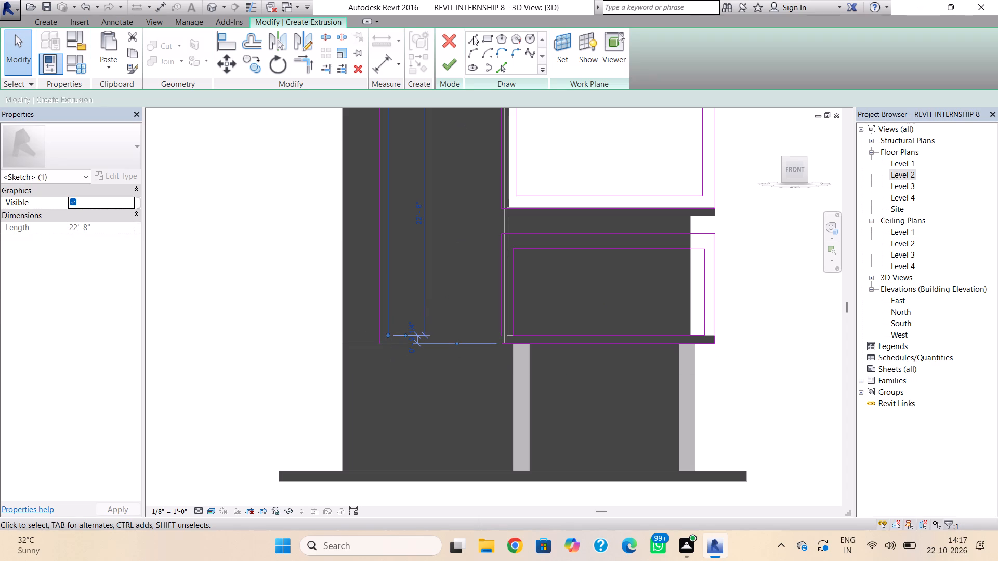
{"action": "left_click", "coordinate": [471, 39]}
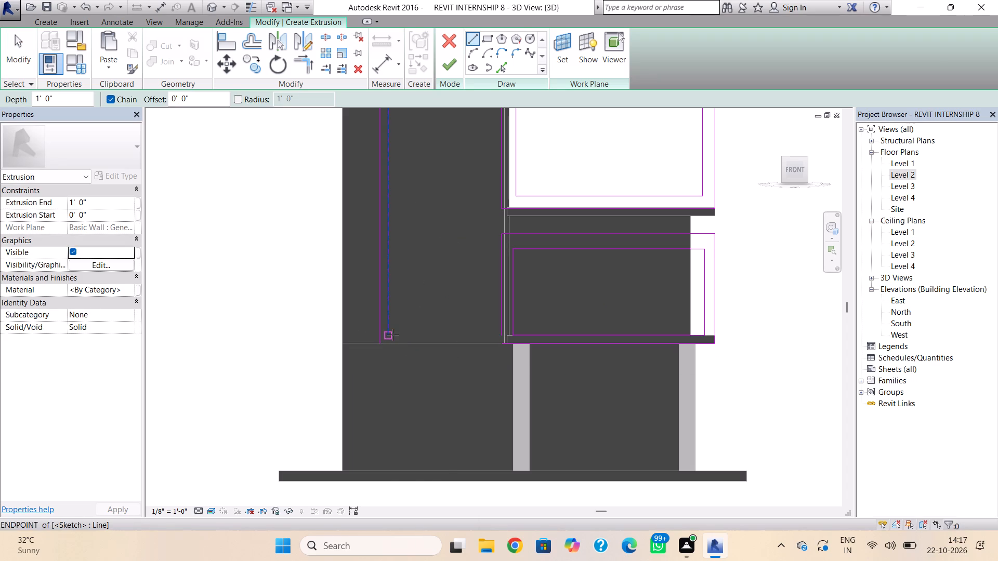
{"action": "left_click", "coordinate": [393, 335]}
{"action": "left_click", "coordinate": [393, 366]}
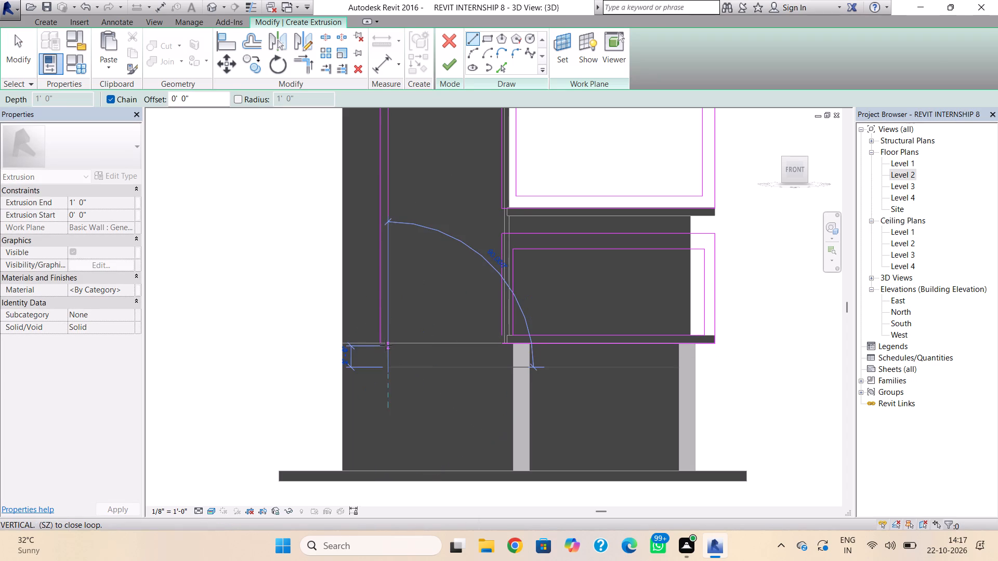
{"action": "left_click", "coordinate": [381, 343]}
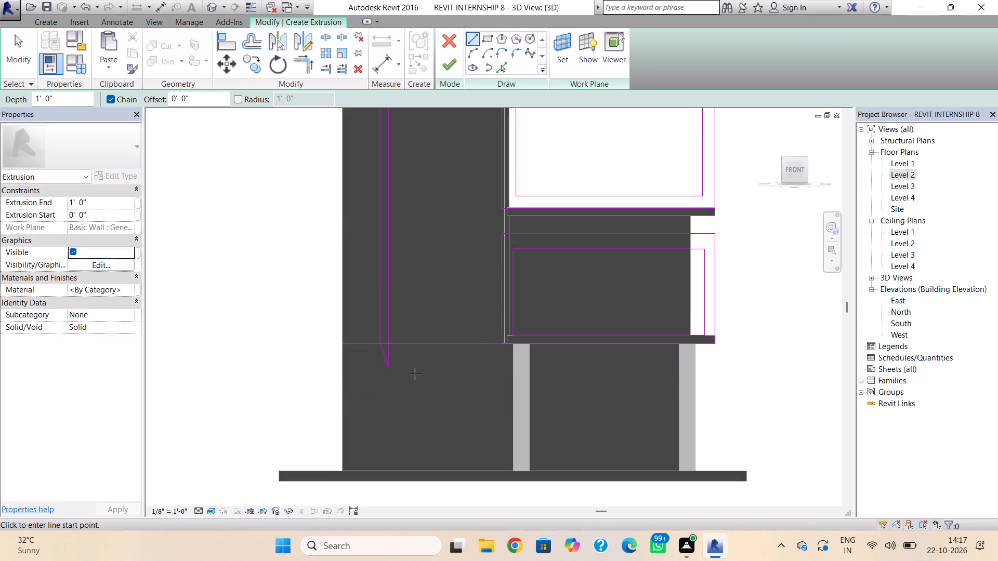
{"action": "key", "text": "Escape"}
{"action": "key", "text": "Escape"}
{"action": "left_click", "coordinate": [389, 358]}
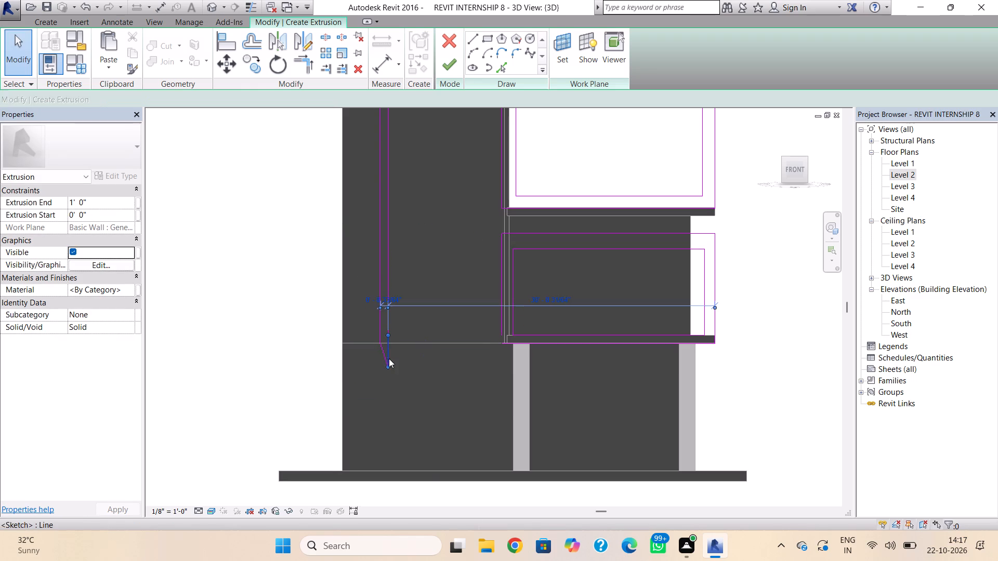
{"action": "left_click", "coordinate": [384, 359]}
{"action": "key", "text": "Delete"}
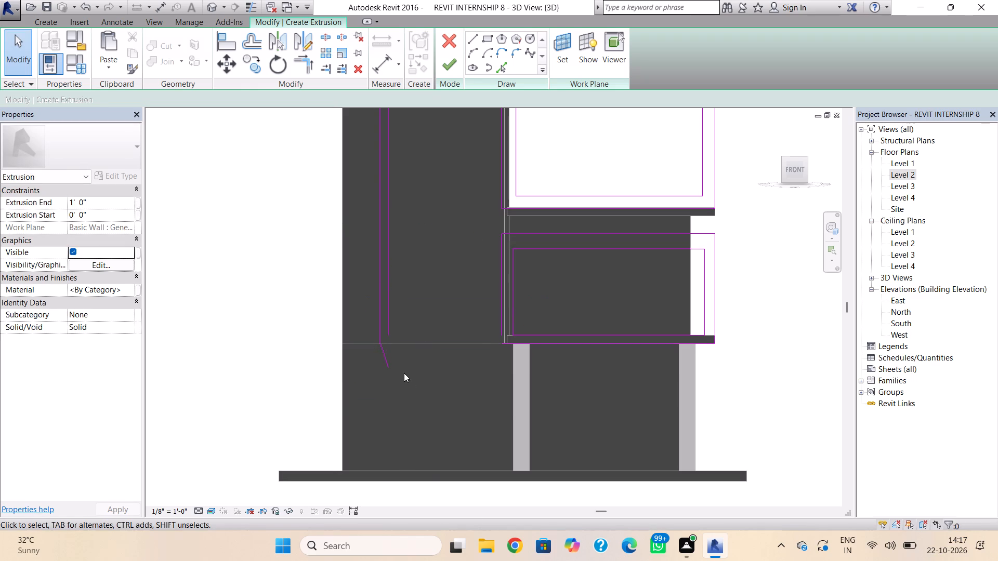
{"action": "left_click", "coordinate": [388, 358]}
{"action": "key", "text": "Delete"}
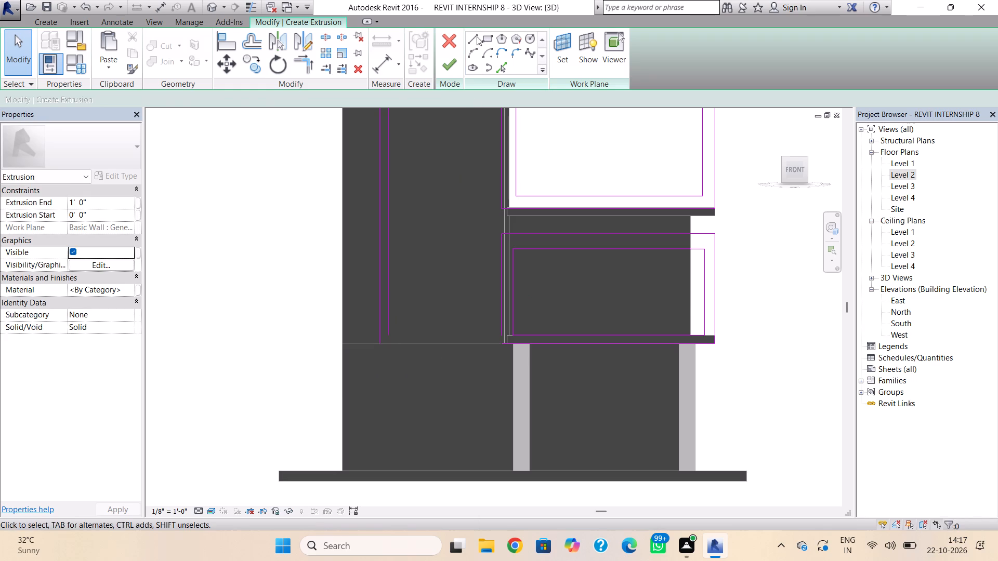
Draw a closed horizontal bar 1'-6" high below the lower frame, extending from the strip's lengthened inner vertical line to the frames' far outer edge.
{"action": "left_click", "coordinate": [474, 37]}
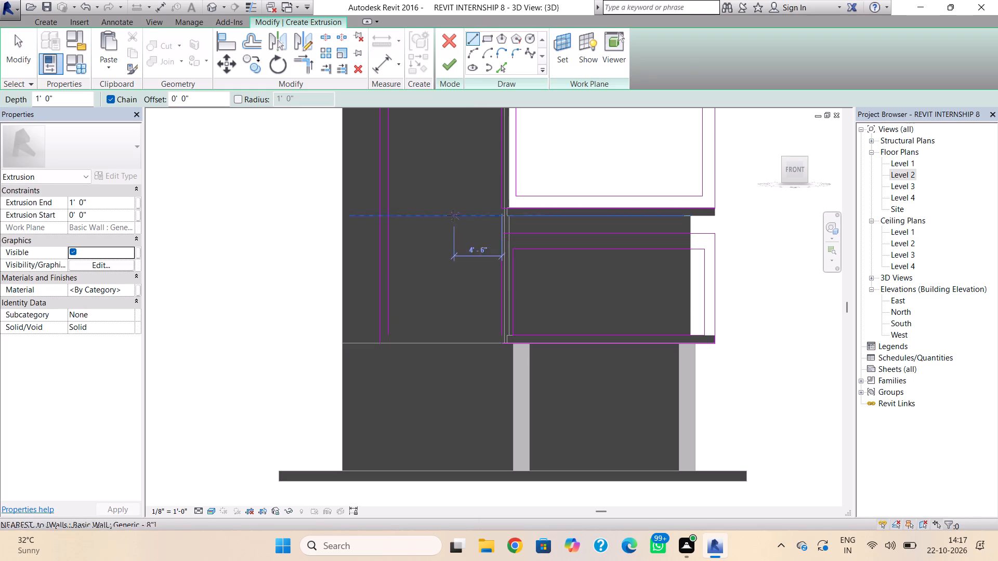
{"action": "left_click", "coordinate": [388, 335]}
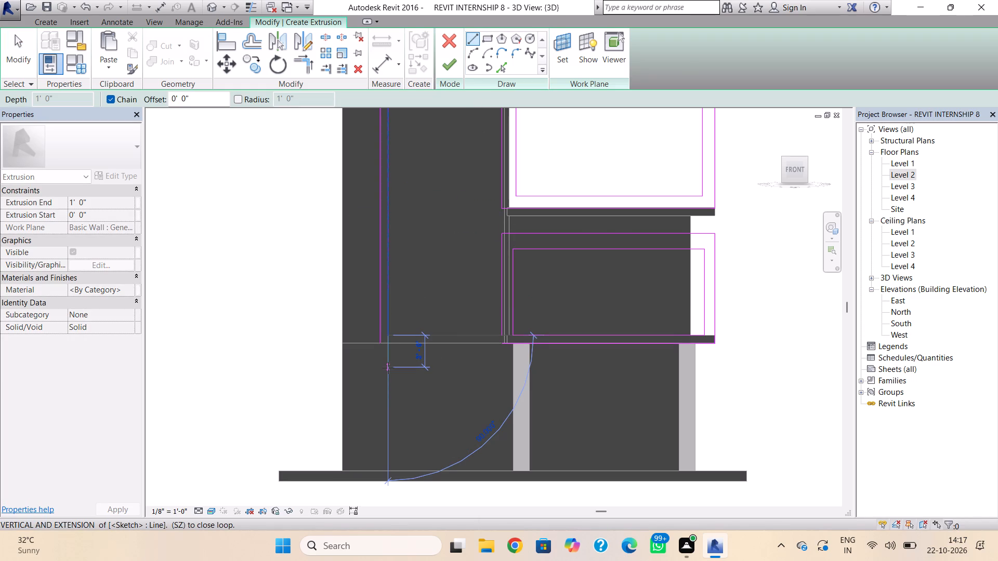
{"action": "left_click", "coordinate": [388, 368]}
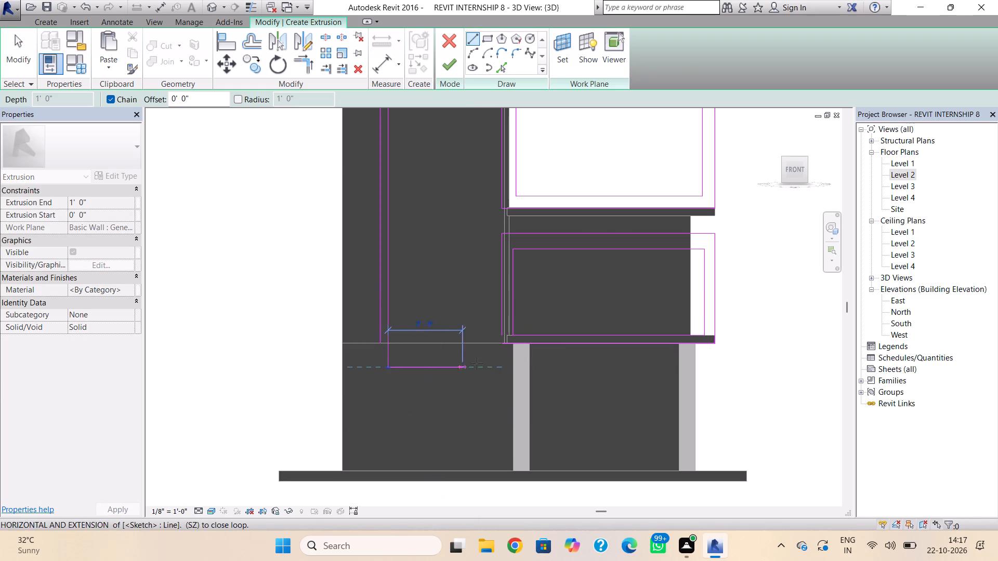
{"action": "left_click", "coordinate": [712, 375]}
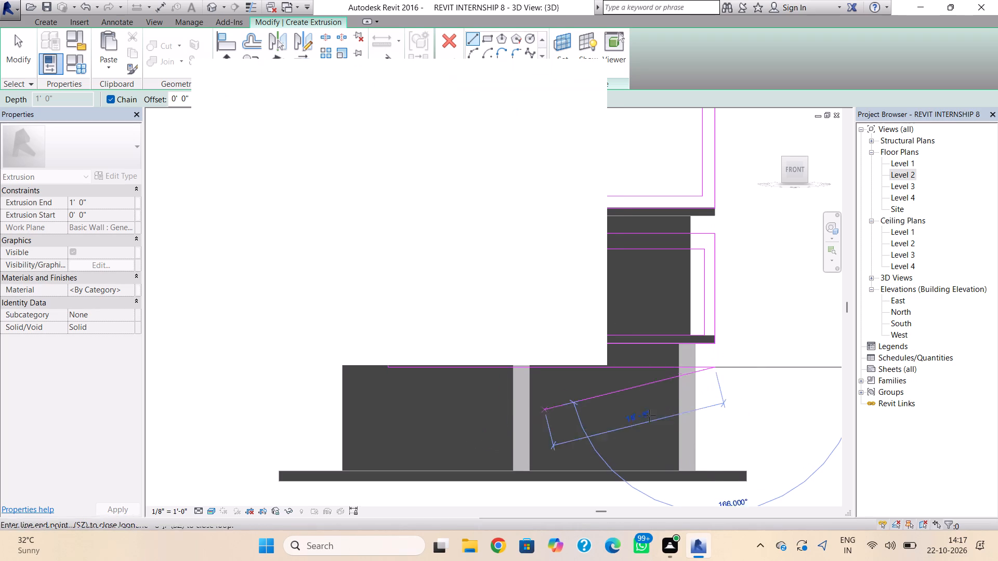
{"action": "left_click", "coordinate": [715, 382]}
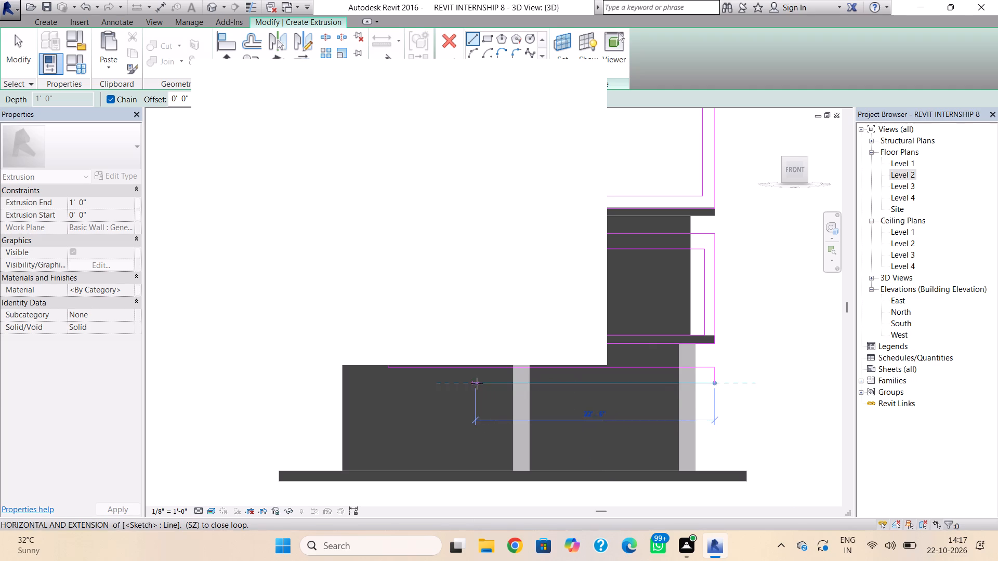
{"action": "left_click", "coordinate": [391, 380]}
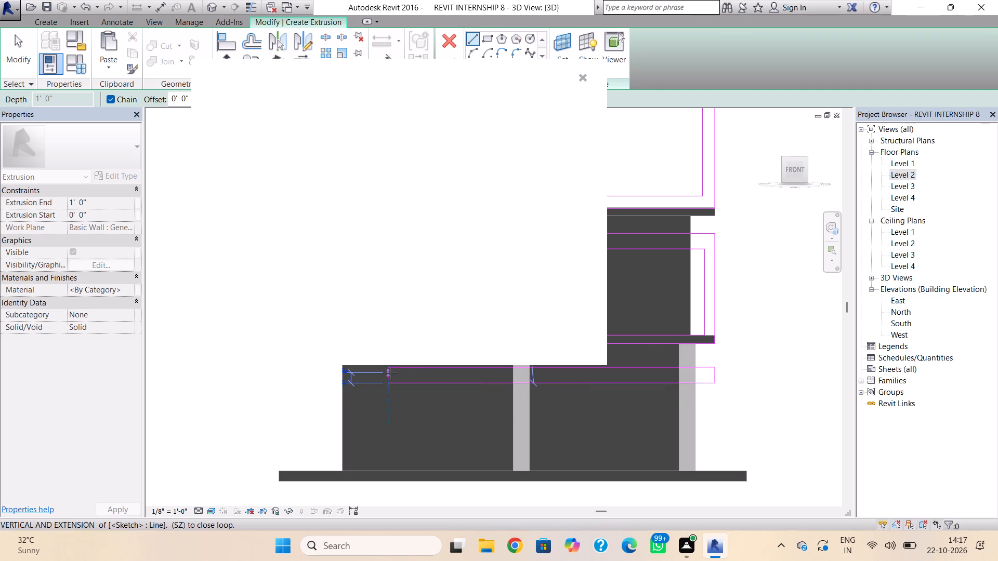
{"action": "left_click", "coordinate": [389, 368]}
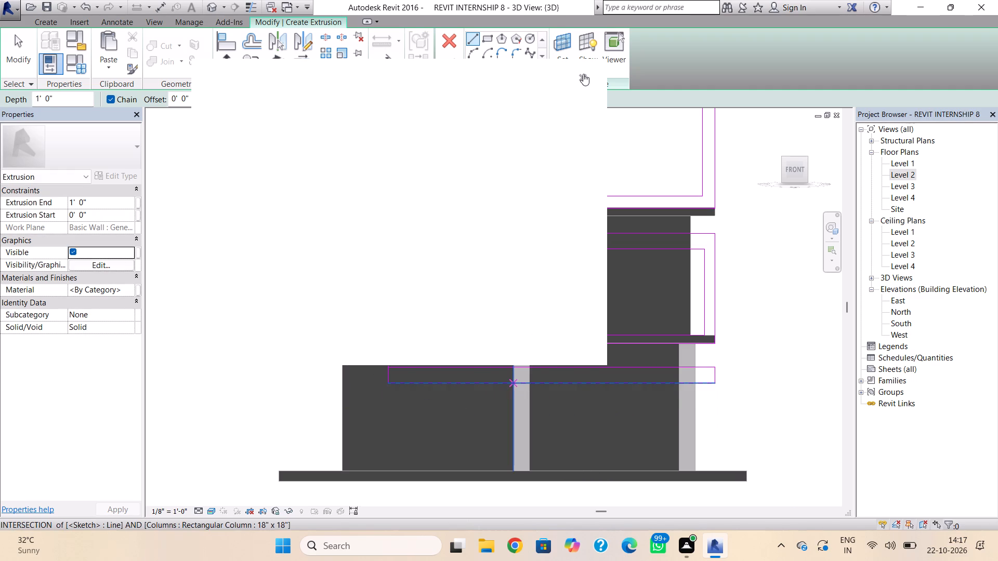
{"action": "left_click", "coordinate": [583, 74]}
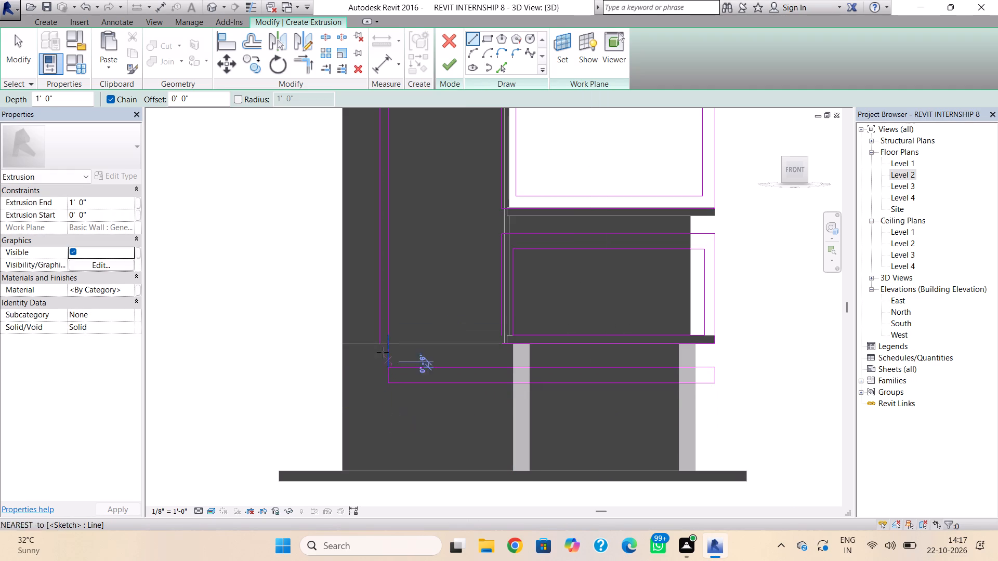
Extend the strip's outer vertical line down to the bar's bottom line, connect it to the bar, and delete the bar's short line between them.
{"action": "left_click", "coordinate": [382, 340]}
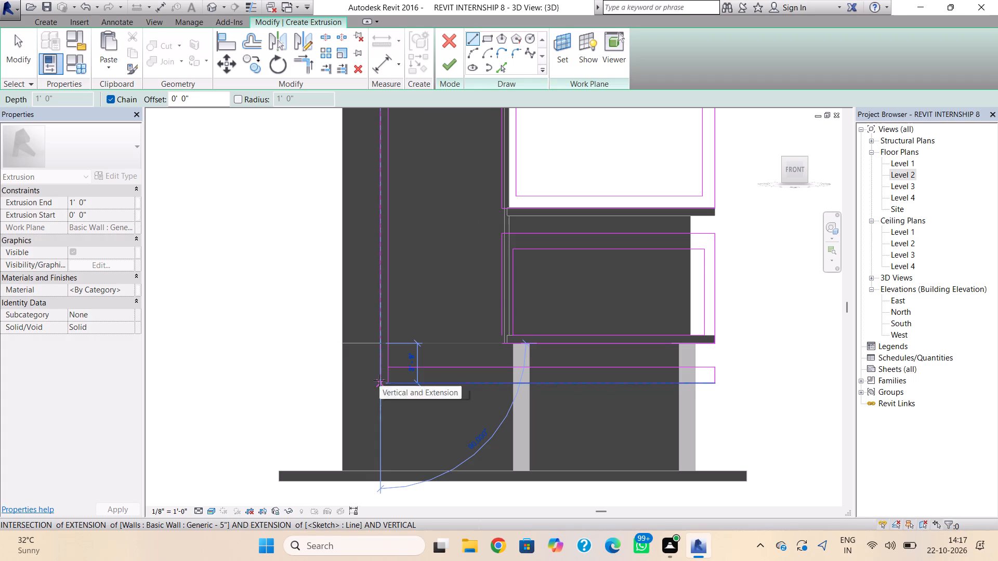
{"action": "left_click", "coordinate": [379, 380]}
{"action": "left_click", "coordinate": [389, 381]}
{"action": "key", "text": "Delete"}
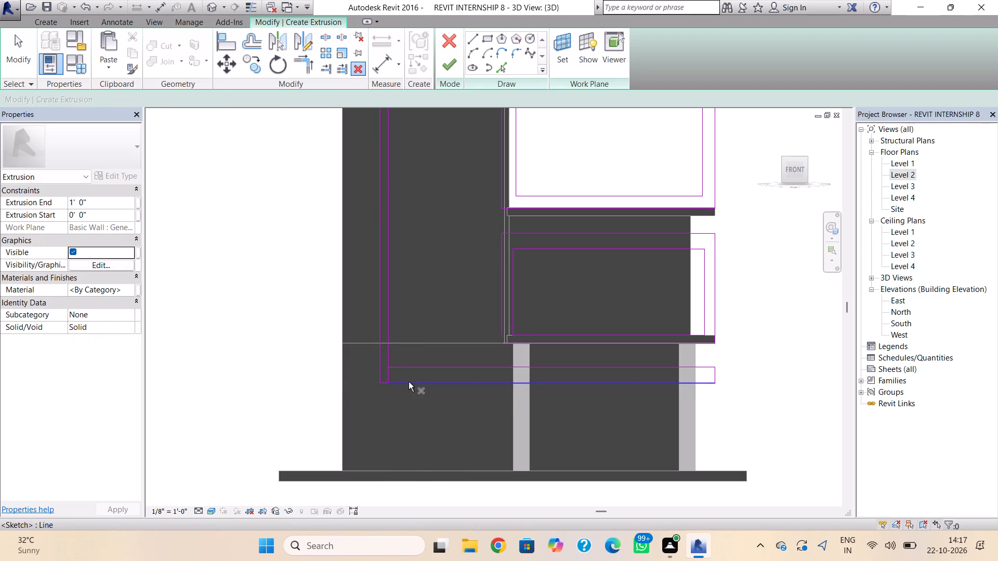
{"action": "key", "text": "Escape"}
{"action": "left_click", "coordinate": [392, 371]}
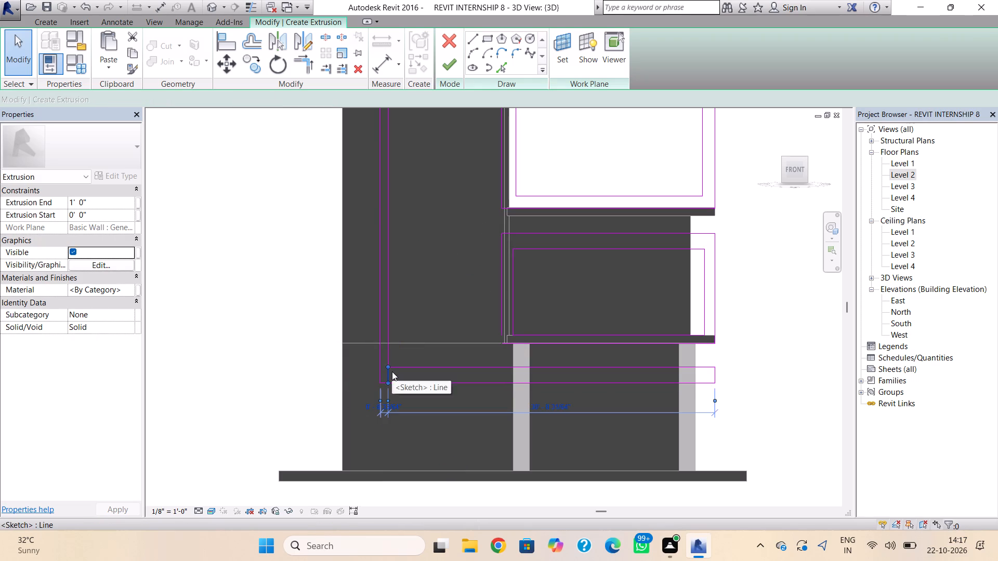
{"action": "key", "text": "Delete"}
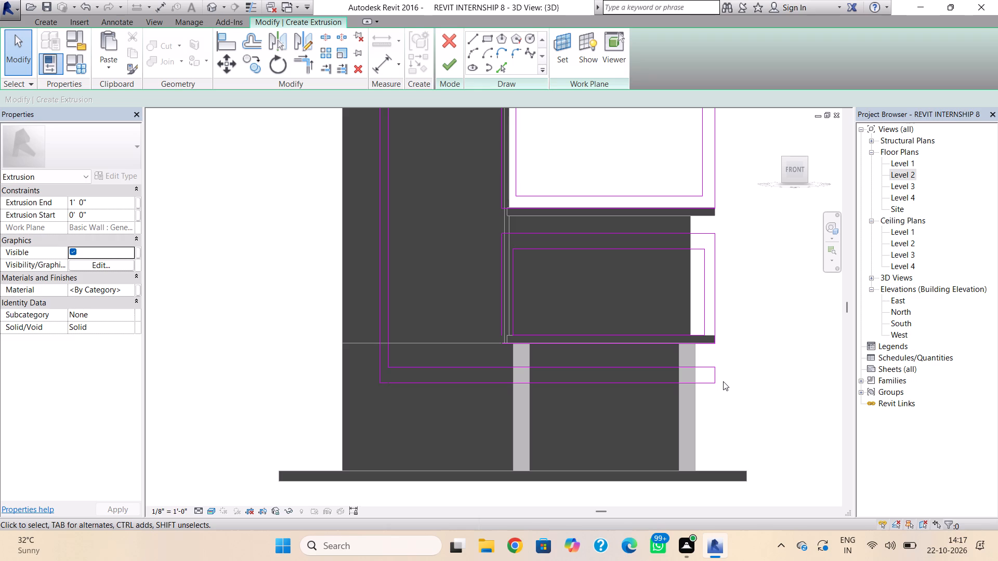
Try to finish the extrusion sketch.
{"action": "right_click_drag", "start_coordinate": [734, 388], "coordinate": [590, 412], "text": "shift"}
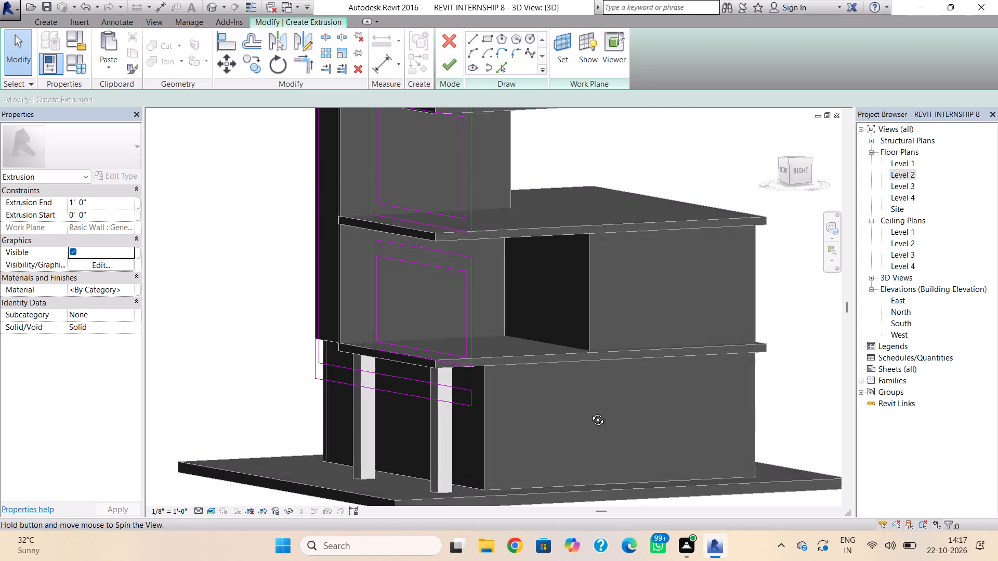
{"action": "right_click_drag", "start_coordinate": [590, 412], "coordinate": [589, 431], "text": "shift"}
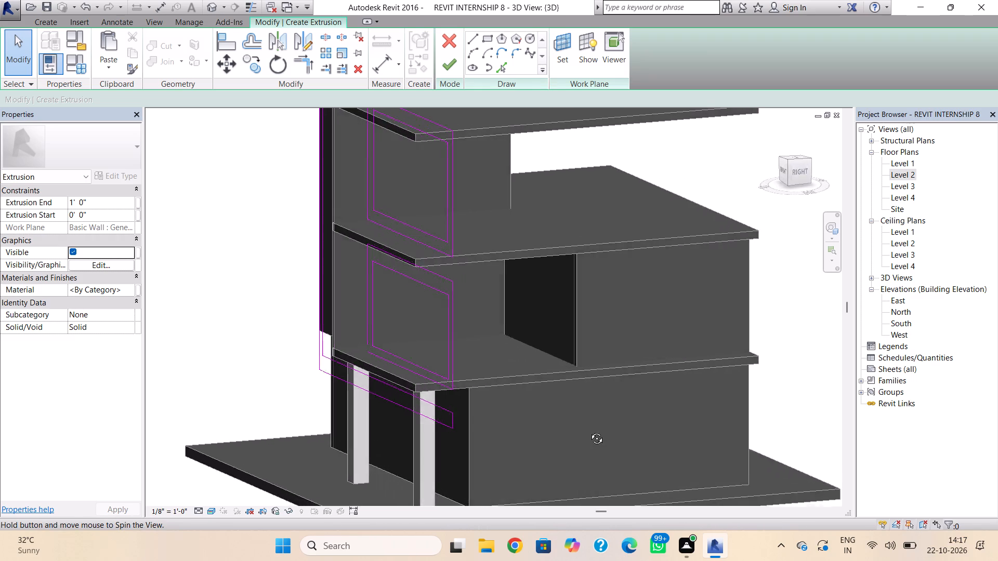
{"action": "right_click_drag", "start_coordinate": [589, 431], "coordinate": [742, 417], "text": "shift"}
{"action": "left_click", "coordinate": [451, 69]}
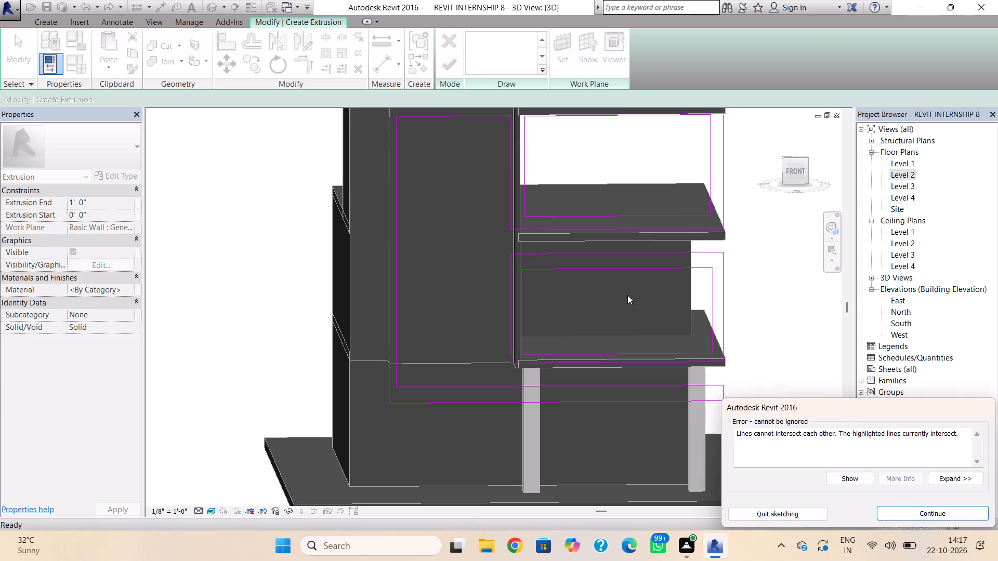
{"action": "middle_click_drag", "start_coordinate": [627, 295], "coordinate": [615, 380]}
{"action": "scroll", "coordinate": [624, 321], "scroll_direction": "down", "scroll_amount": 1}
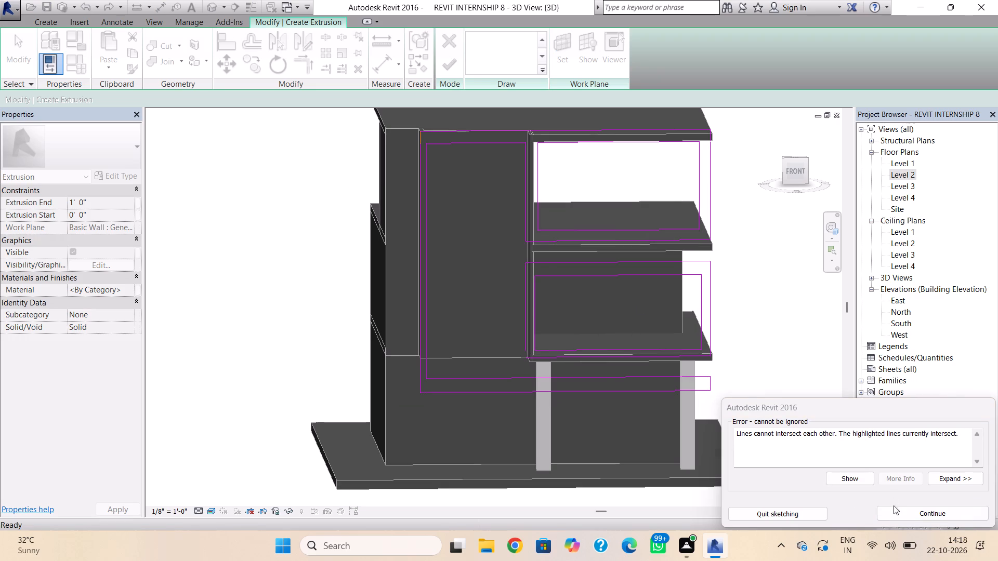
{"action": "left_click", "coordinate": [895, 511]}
Delete the short stray vertical line at the tall strip's upper outer corner.
{"action": "scroll", "coordinate": [416, 125], "scroll_direction": "up", "scroll_amount": 2}
{"action": "left_click", "coordinate": [421, 139]}
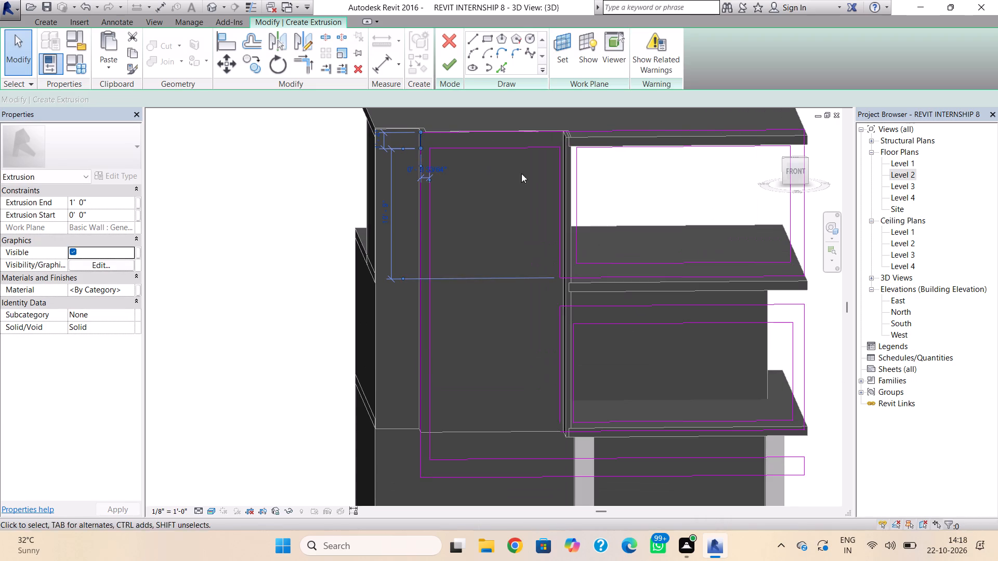
{"action": "key", "text": "Delete"}
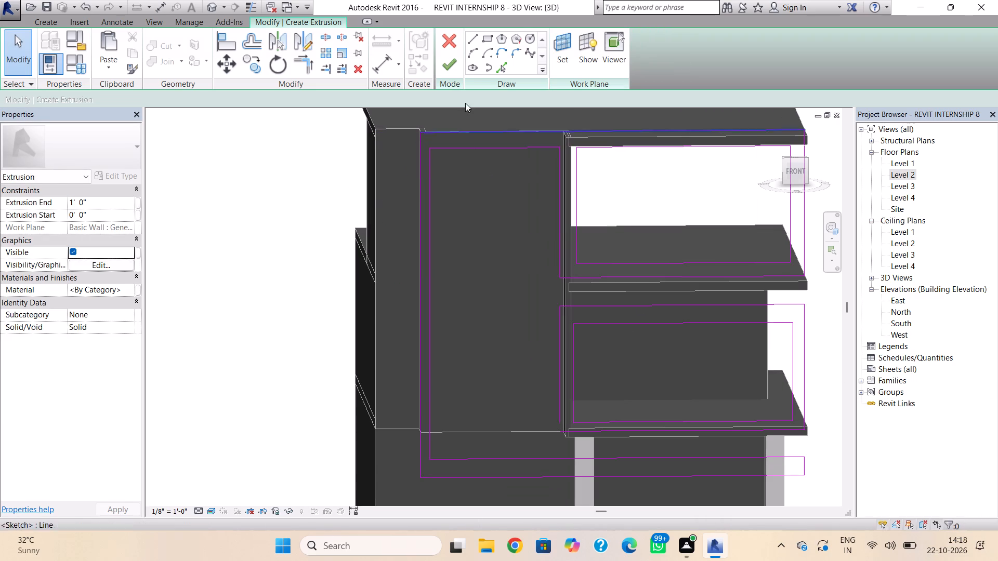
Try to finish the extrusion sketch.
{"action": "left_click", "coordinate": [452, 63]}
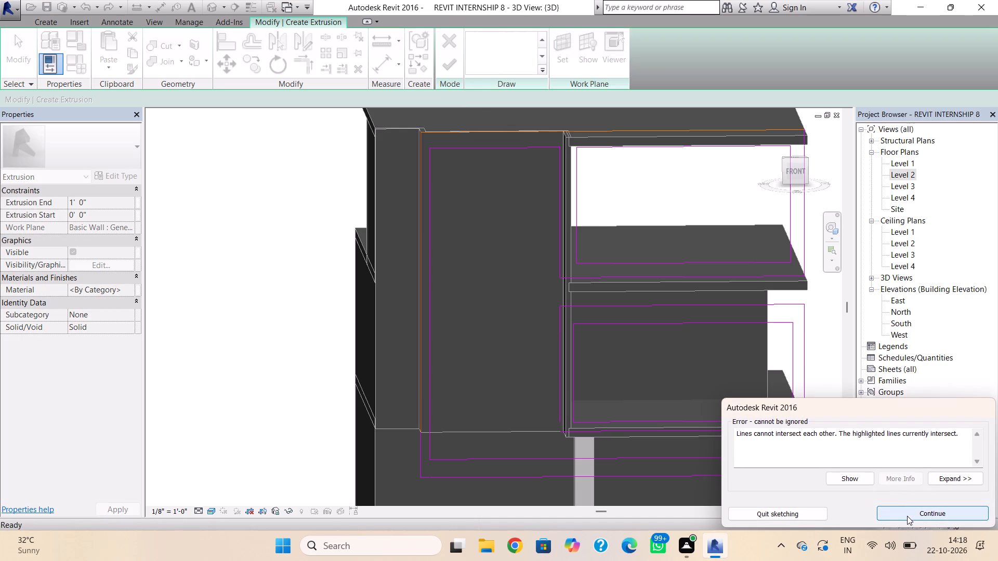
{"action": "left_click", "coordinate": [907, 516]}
Delete the tall strip's outer vertical line, the long top line and the short stray line at their shared corner.
{"action": "left_click", "coordinate": [418, 288]}
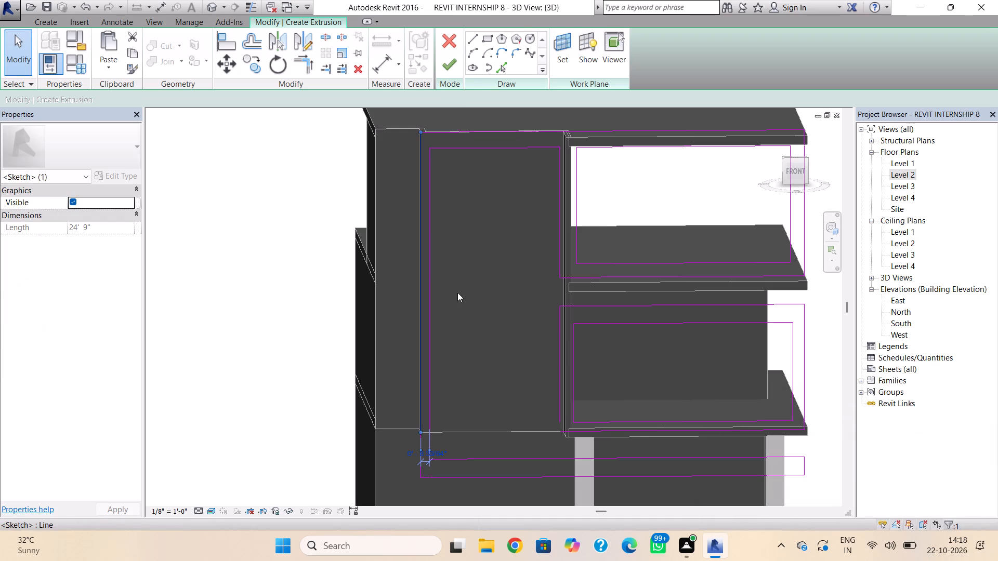
{"action": "key", "text": "Delete"}
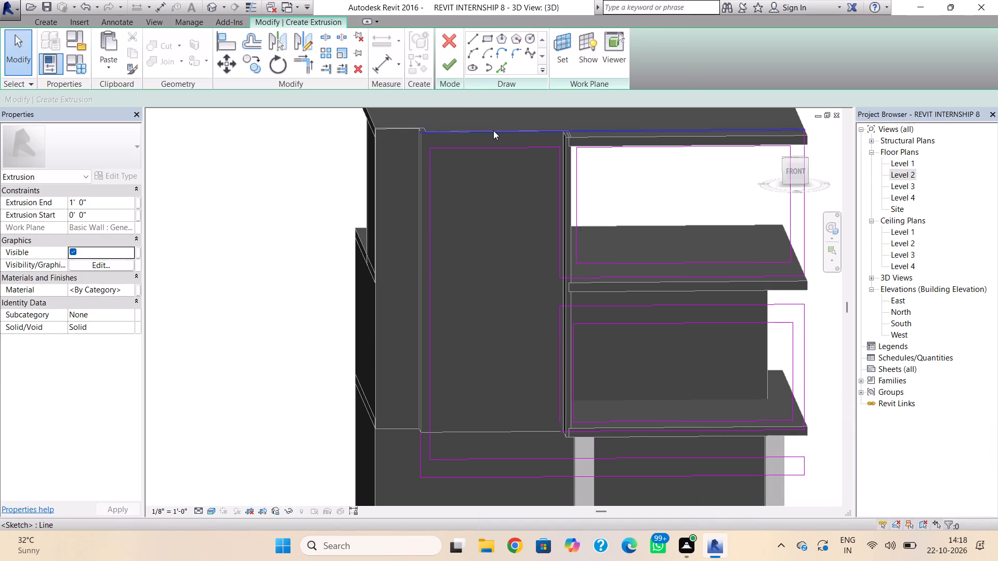
{"action": "left_click", "coordinate": [493, 130]}
{"action": "key", "text": "Delete"}
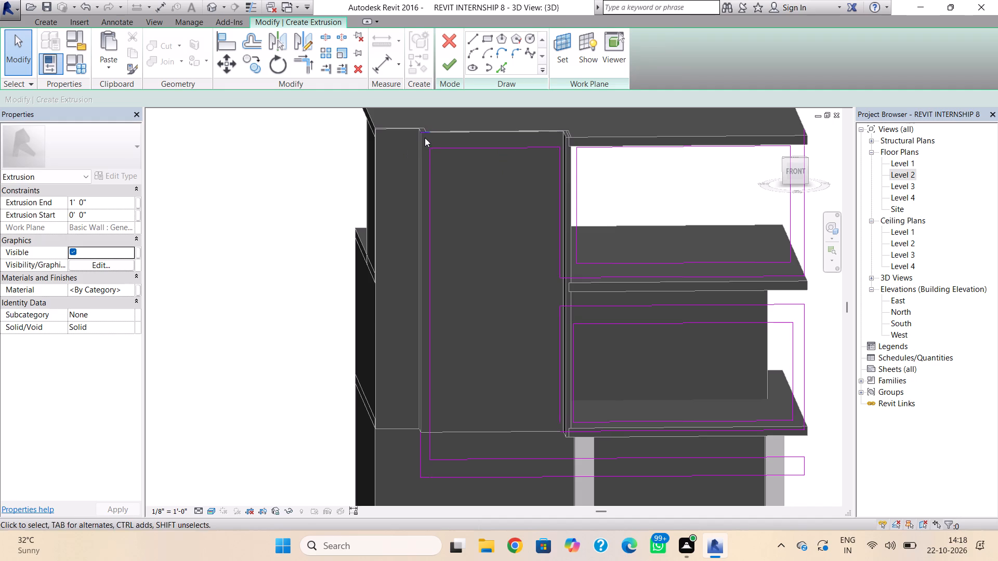
{"action": "left_click", "coordinate": [424, 133]}
{"action": "key", "text": "Delete"}
Redraw the tall strip's outer vertical line up to the wall's top corner, continuing horizontally to the upper frame's far outer corner.
{"action": "left_click", "coordinate": [474, 34]}
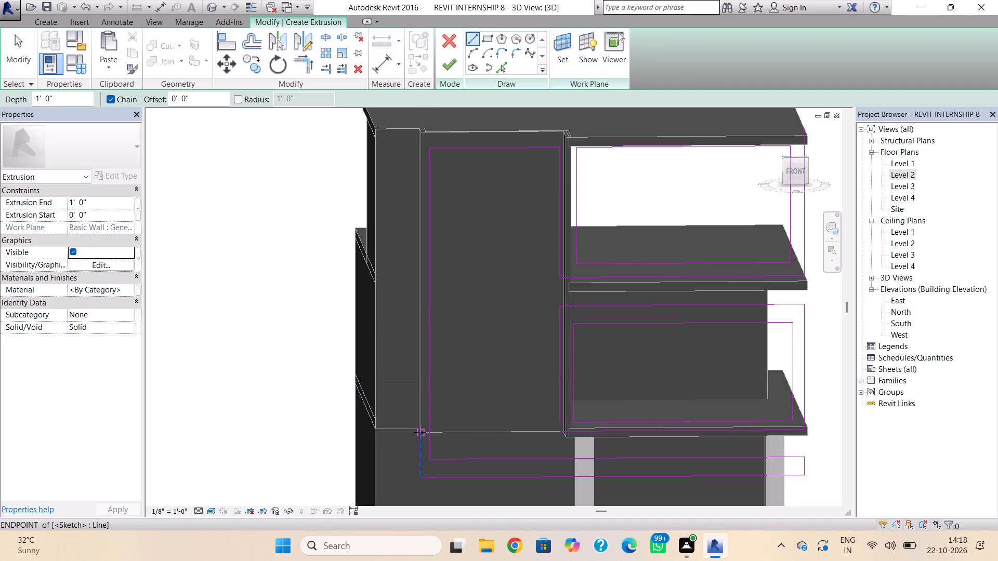
{"action": "left_click", "coordinate": [419, 432]}
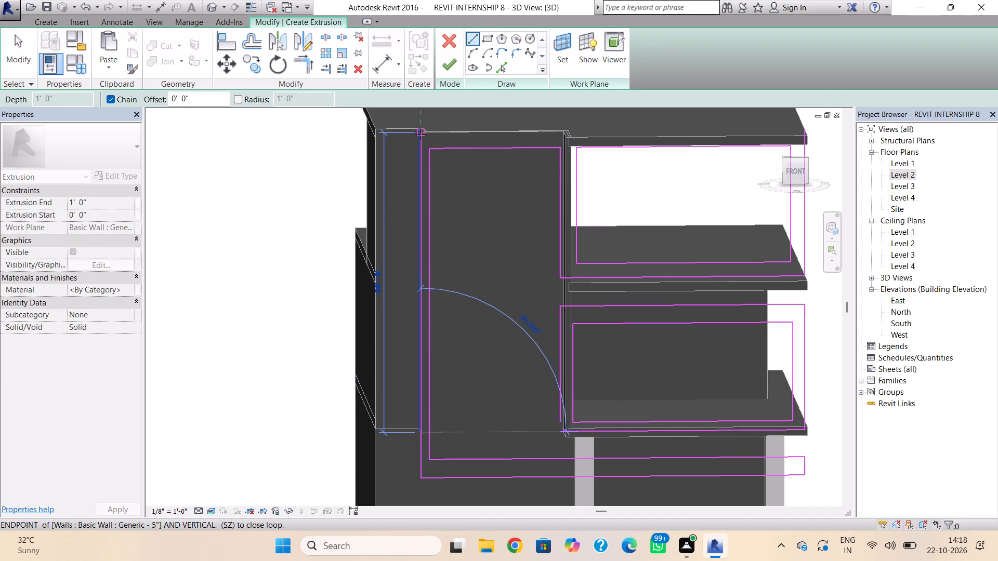
{"action": "left_click", "coordinate": [421, 134]}
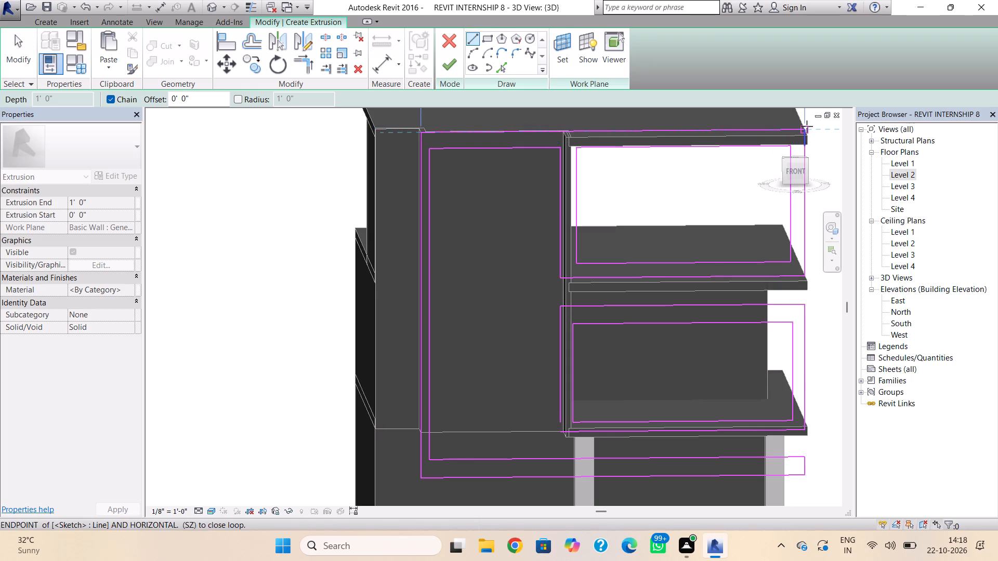
{"action": "left_click", "coordinate": [807, 126]}
{"action": "key", "text": "Delete"}
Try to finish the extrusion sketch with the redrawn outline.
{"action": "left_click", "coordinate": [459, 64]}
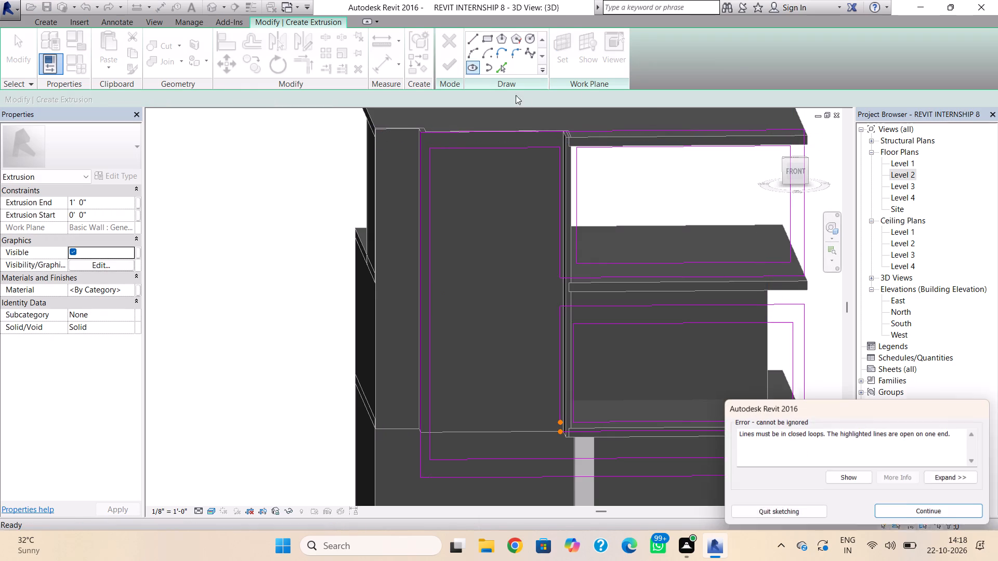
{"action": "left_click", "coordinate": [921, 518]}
Draw a short vertical line closing the gap between the lower frame's inner vertical line and its bottom line.
{"action": "scroll", "coordinate": [568, 415], "scroll_direction": "up", "scroll_amount": 1}
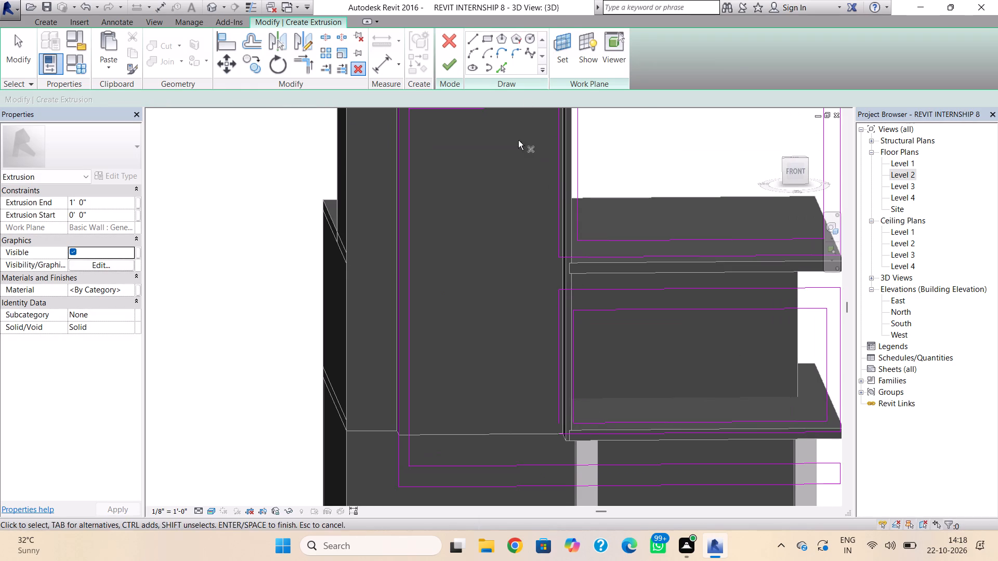
{"action": "left_click", "coordinate": [471, 42]}
{"action": "scroll", "coordinate": [567, 432], "scroll_direction": "up", "scroll_amount": 6}
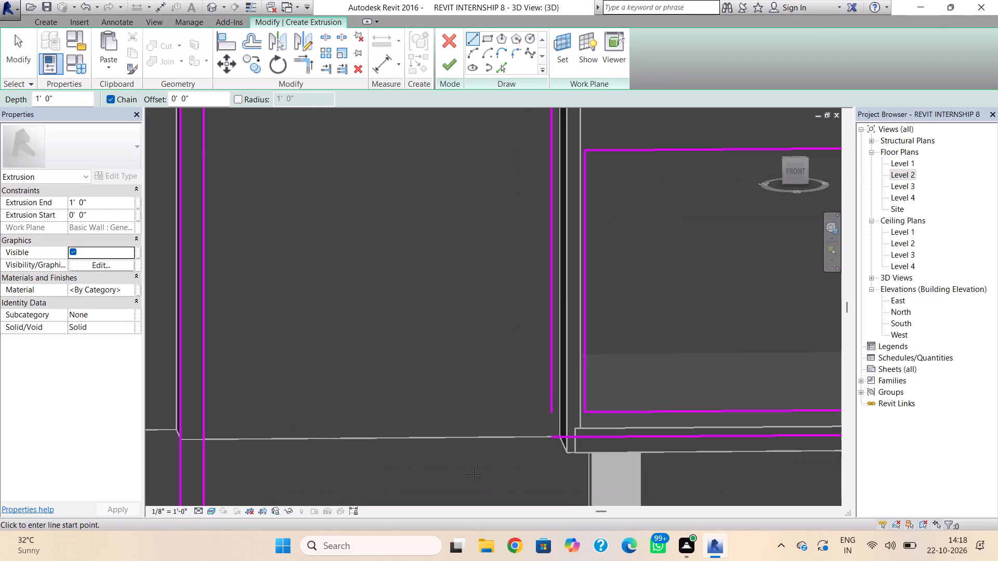
{"action": "left_click", "coordinate": [553, 412]}
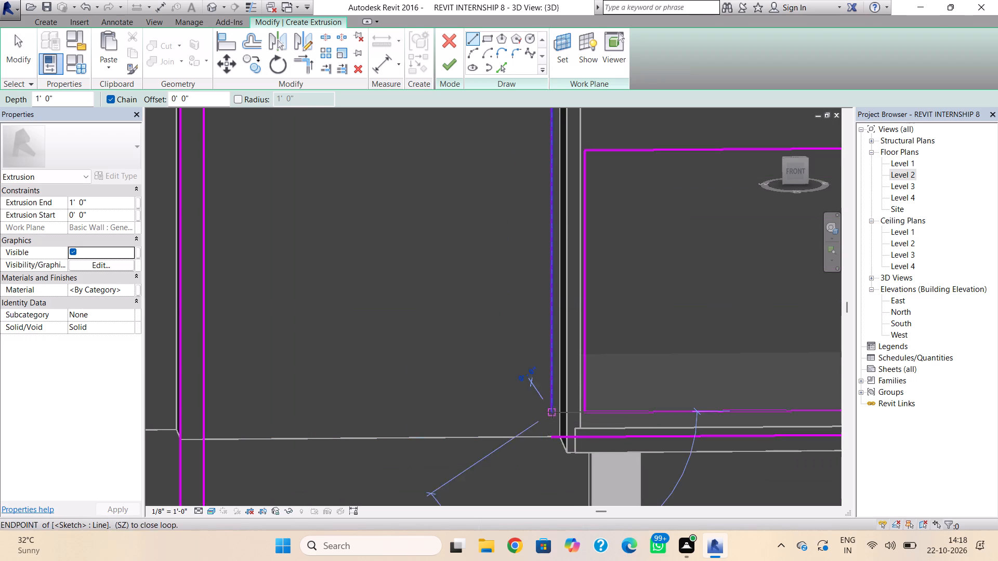
{"action": "left_click", "coordinate": [553, 436]}
{"action": "key", "text": "Delete"}
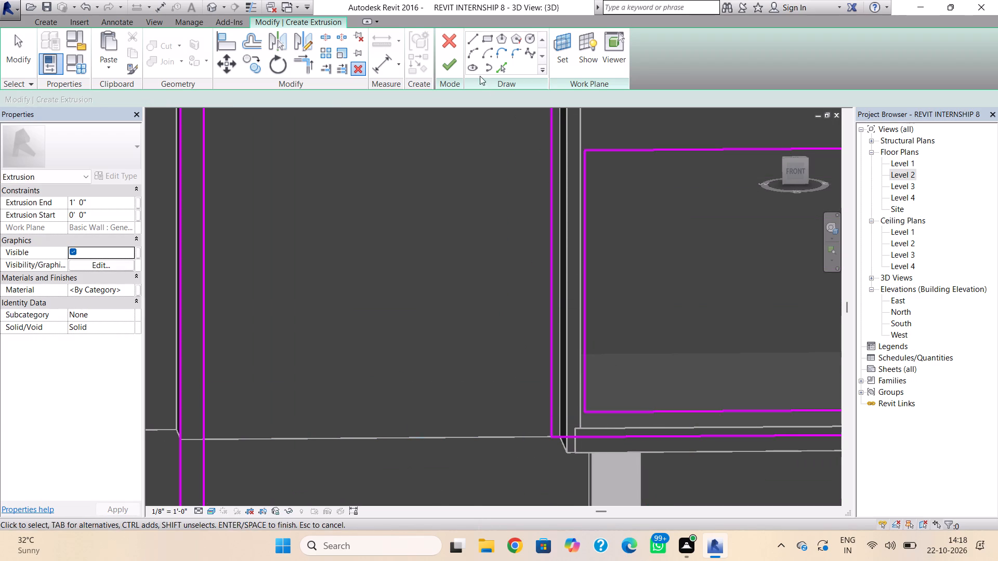
Finish the extrusion sketch with a depth of 1' 0" and deselect the extrusion.
{"action": "left_click", "coordinate": [439, 63]}
{"action": "scroll", "coordinate": [608, 315], "scroll_direction": "down", "scroll_amount": 2}
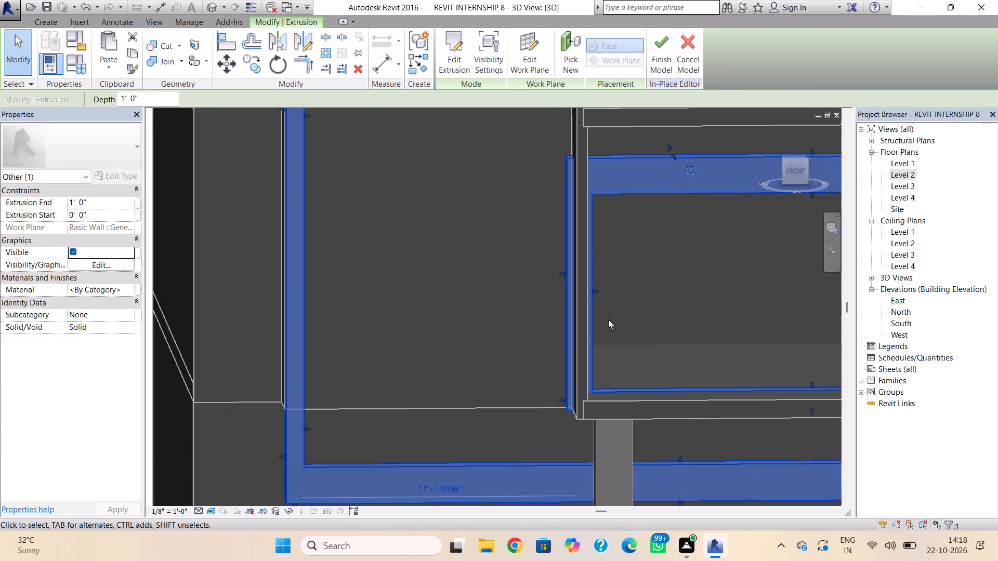
{"action": "scroll", "coordinate": [590, 335], "scroll_direction": "down", "scroll_amount": 2}
{"action": "key", "text": "Escape"}
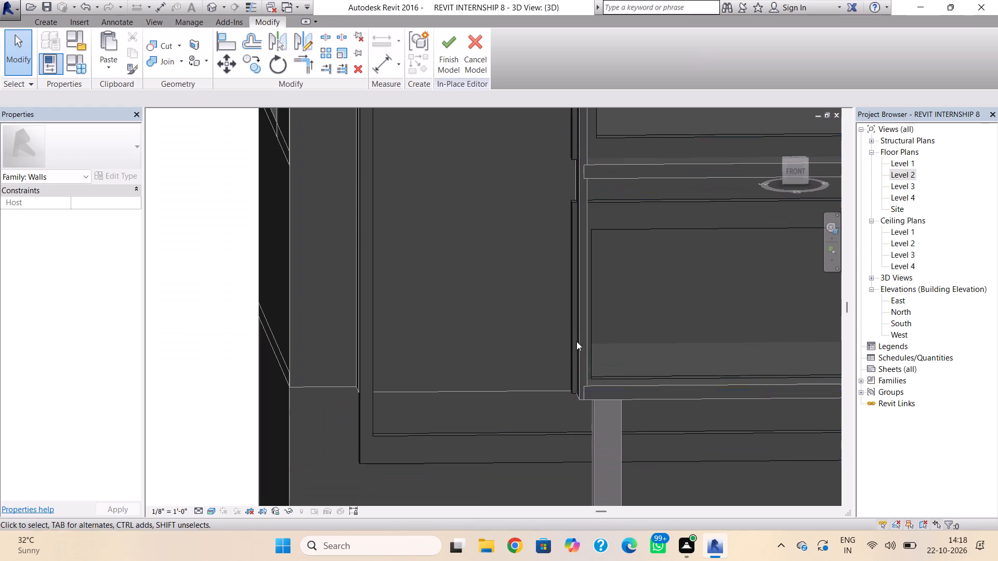
Nudge the frame extrusion about 10" along the front facade toward the tall strip's outer side.
{"action": "scroll", "coordinate": [566, 333], "scroll_direction": "down", "scroll_amount": 2}
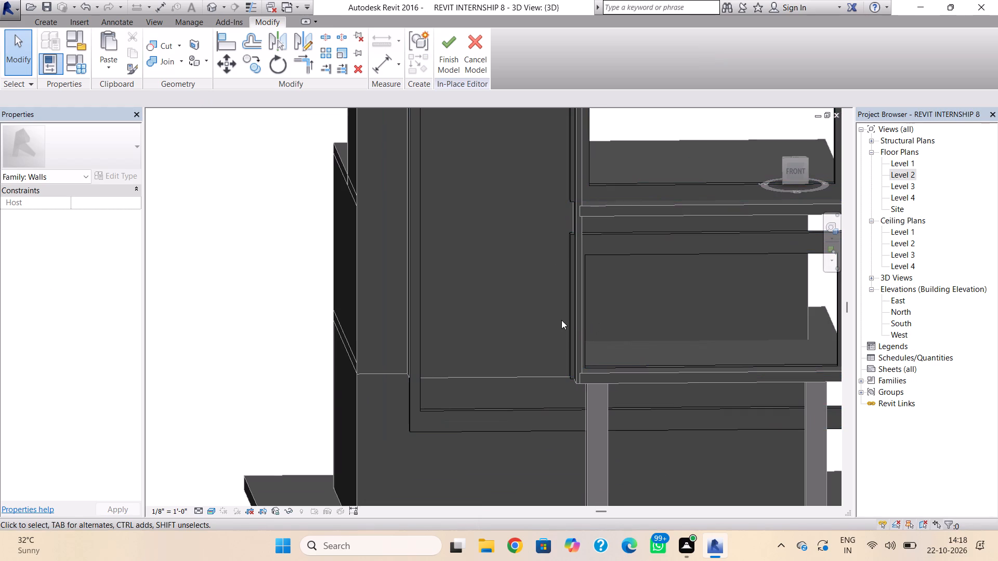
{"action": "right_click_drag", "start_coordinate": [528, 316], "coordinate": [589, 344], "text": "shift"}
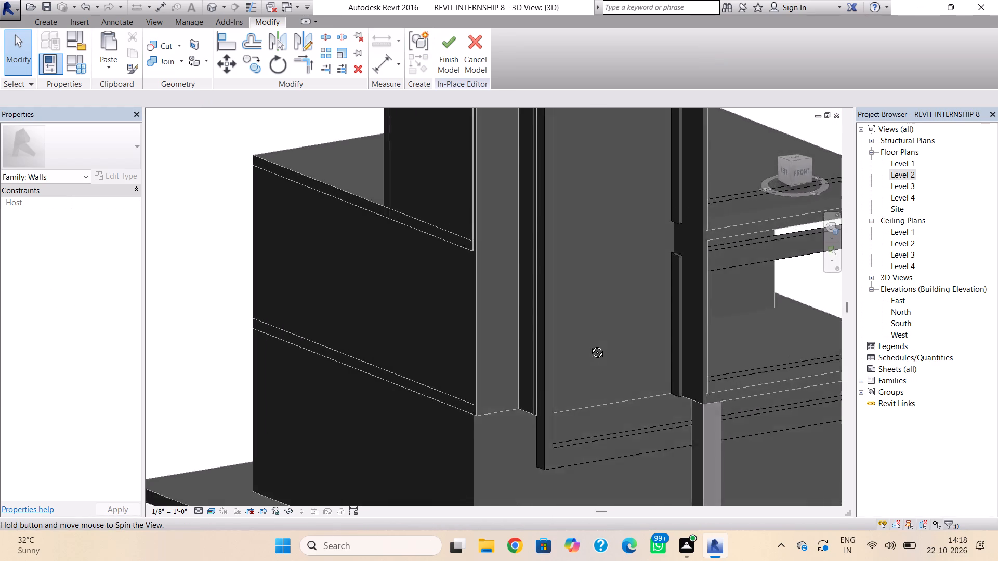
{"action": "right_click_drag", "start_coordinate": [589, 344], "coordinate": [374, 325], "text": "shift"}
{"action": "left_click", "coordinate": [493, 338]}
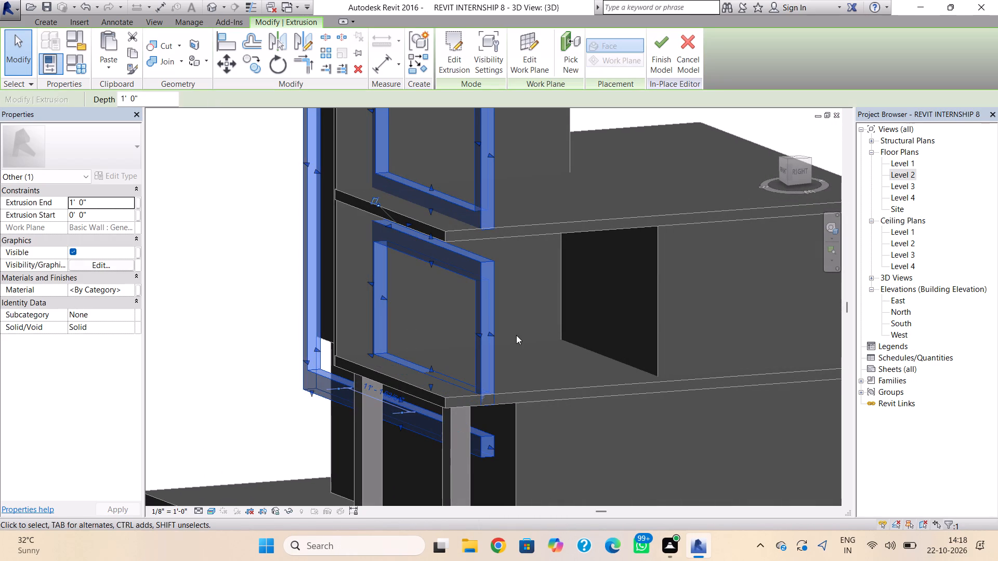
{"action": "key", "text": "Left"}
{"action": "key", "text": "Left"}
{"action": "key", "text": "Left"}
{"action": "key", "text": "Left"}
{"action": "key", "text": "Left"}
{"action": "key", "text": "Left"}
{"action": "key", "text": "Left"}
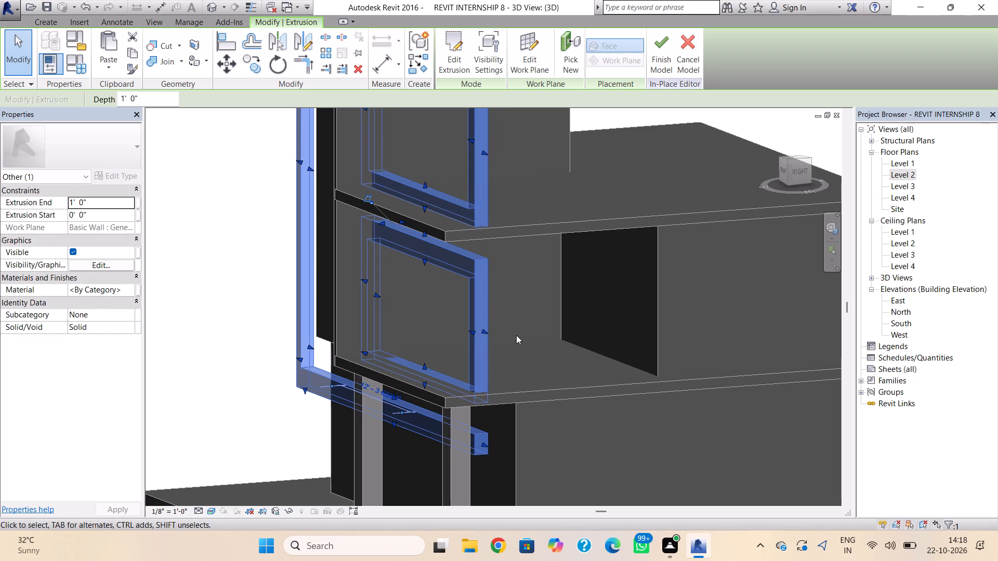
{"action": "key", "text": "Down"}
{"action": "key", "text": "Down"}
{"action": "key", "text": "Down"}
{"action": "key", "text": "Right"}
{"action": "key", "text": "Right"}
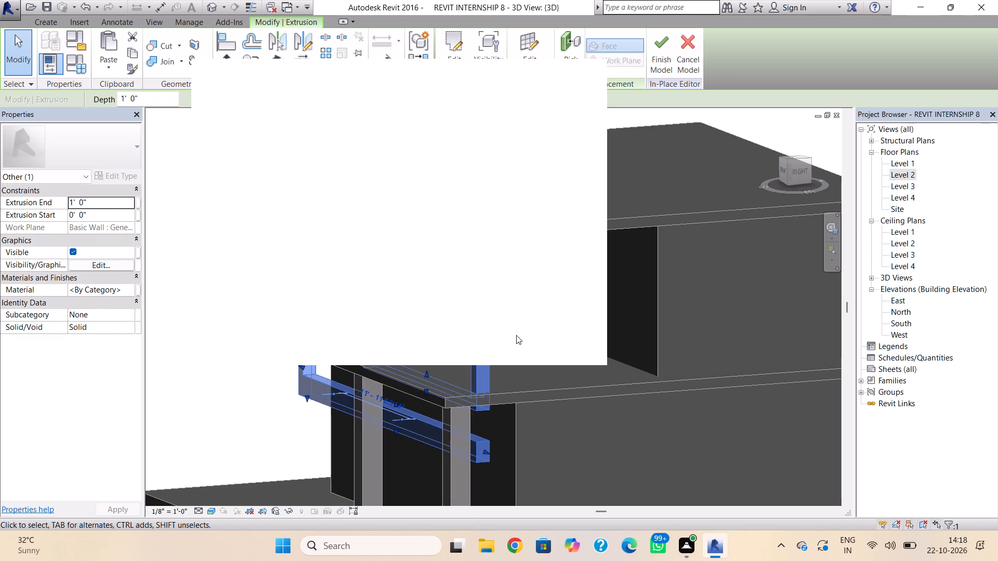
{"action": "key", "text": "Up"}
{"action": "key", "text": "Up"}
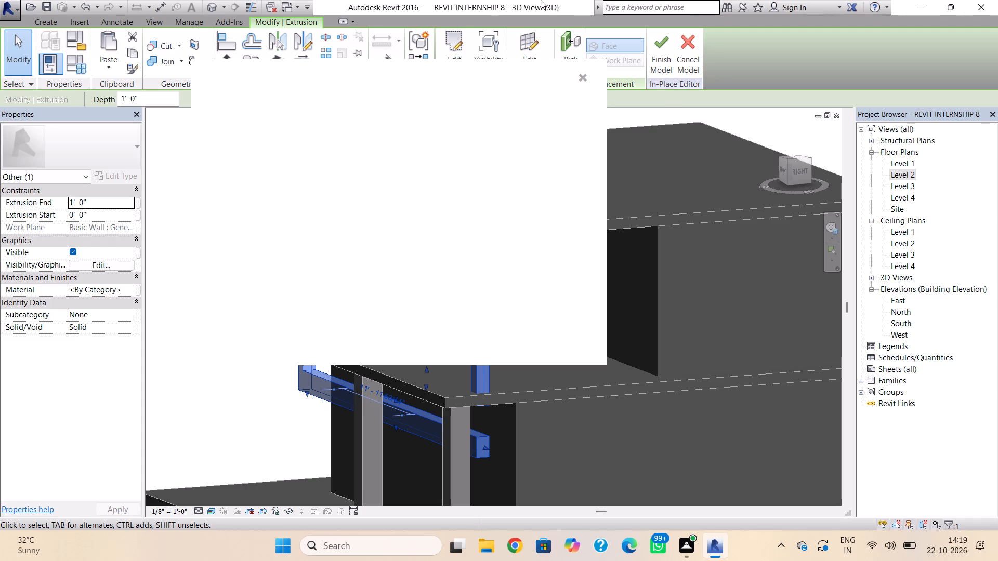
Close the blank notification window covering the model.
{"action": "left_click", "coordinate": [583, 79]}
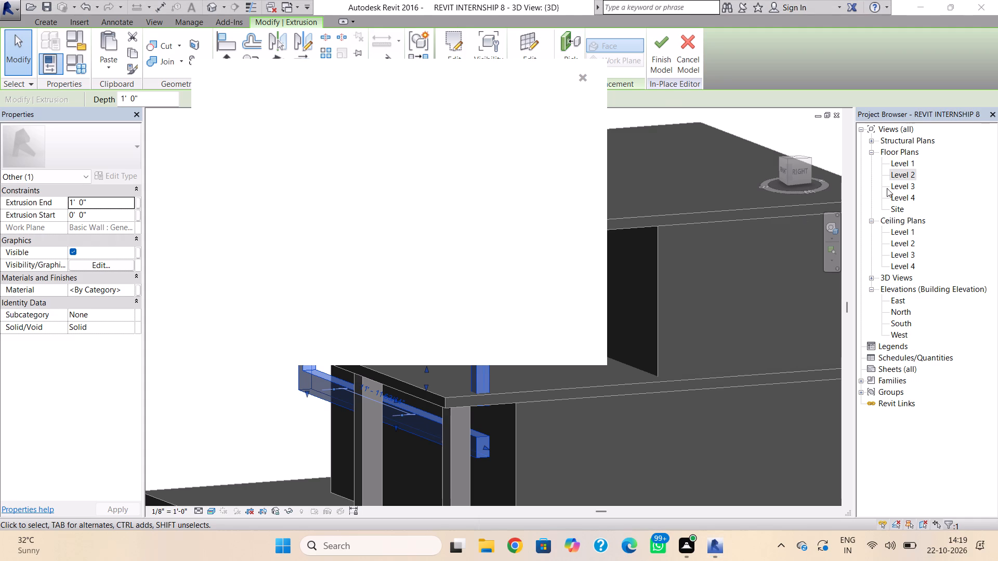
Open the Level 2 floor plan.
{"action": "double_click", "coordinate": [897, 177]}
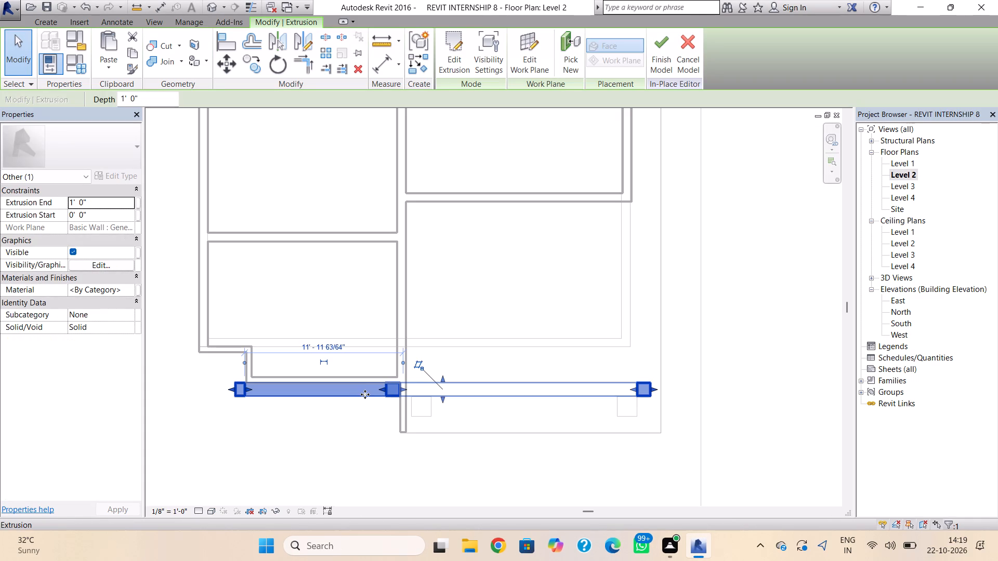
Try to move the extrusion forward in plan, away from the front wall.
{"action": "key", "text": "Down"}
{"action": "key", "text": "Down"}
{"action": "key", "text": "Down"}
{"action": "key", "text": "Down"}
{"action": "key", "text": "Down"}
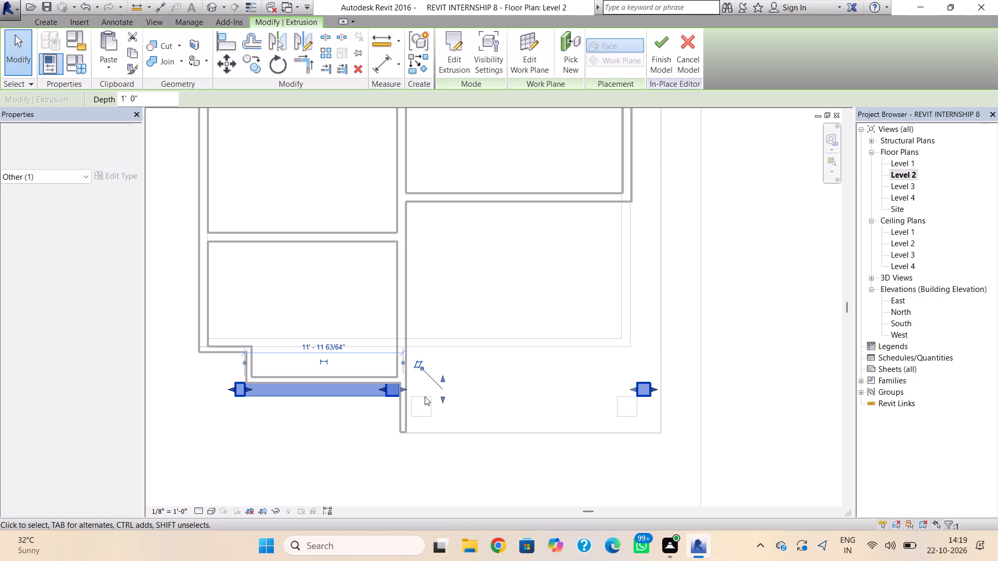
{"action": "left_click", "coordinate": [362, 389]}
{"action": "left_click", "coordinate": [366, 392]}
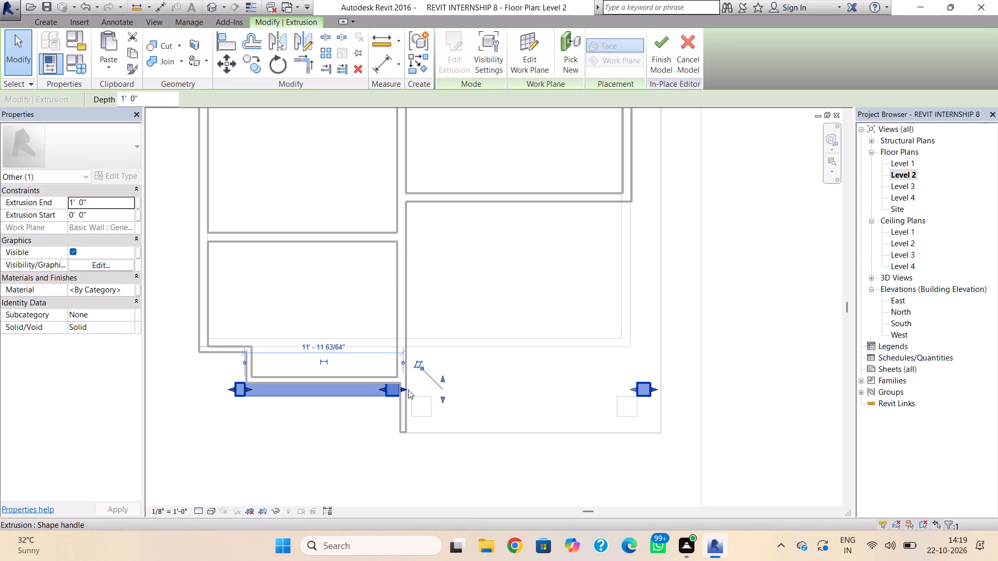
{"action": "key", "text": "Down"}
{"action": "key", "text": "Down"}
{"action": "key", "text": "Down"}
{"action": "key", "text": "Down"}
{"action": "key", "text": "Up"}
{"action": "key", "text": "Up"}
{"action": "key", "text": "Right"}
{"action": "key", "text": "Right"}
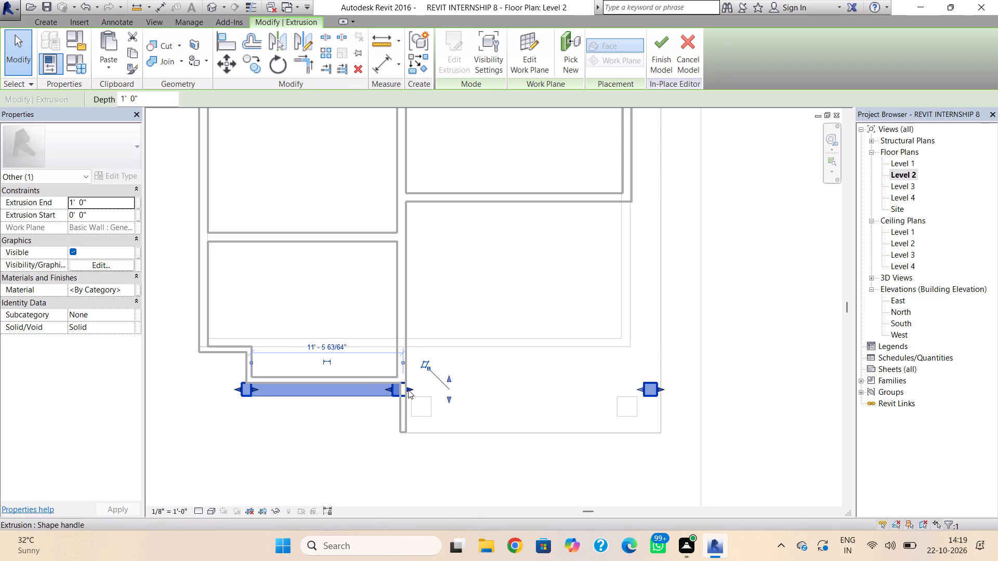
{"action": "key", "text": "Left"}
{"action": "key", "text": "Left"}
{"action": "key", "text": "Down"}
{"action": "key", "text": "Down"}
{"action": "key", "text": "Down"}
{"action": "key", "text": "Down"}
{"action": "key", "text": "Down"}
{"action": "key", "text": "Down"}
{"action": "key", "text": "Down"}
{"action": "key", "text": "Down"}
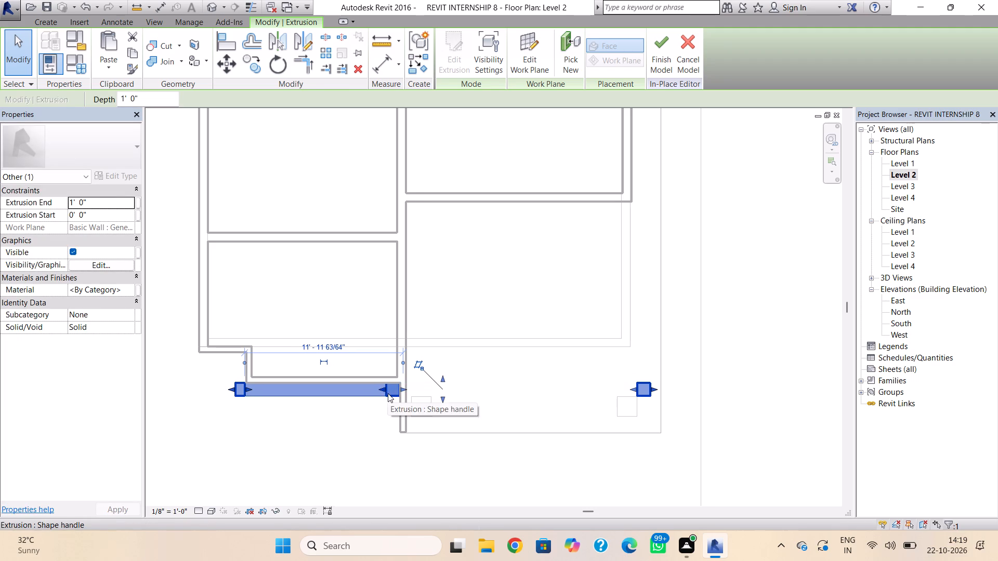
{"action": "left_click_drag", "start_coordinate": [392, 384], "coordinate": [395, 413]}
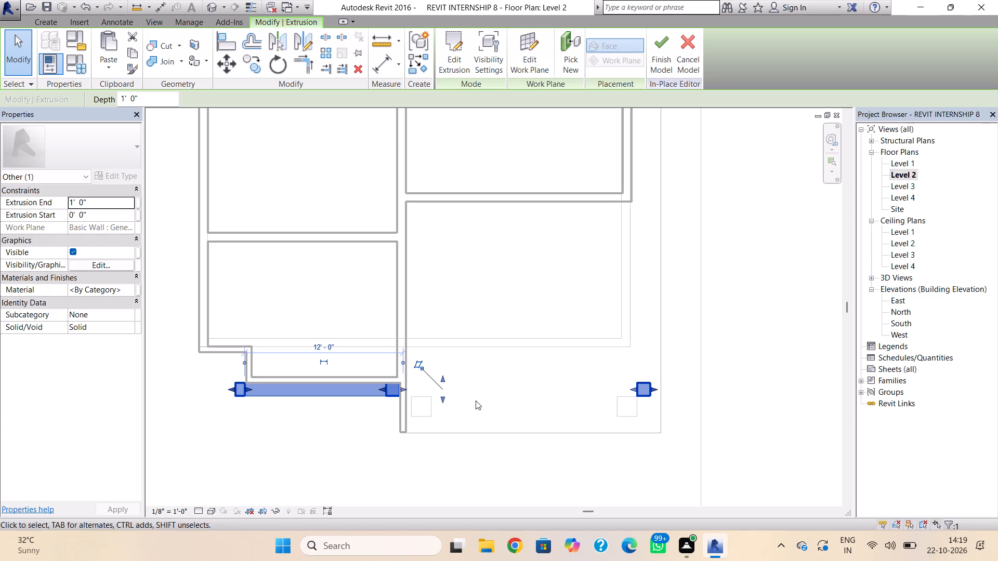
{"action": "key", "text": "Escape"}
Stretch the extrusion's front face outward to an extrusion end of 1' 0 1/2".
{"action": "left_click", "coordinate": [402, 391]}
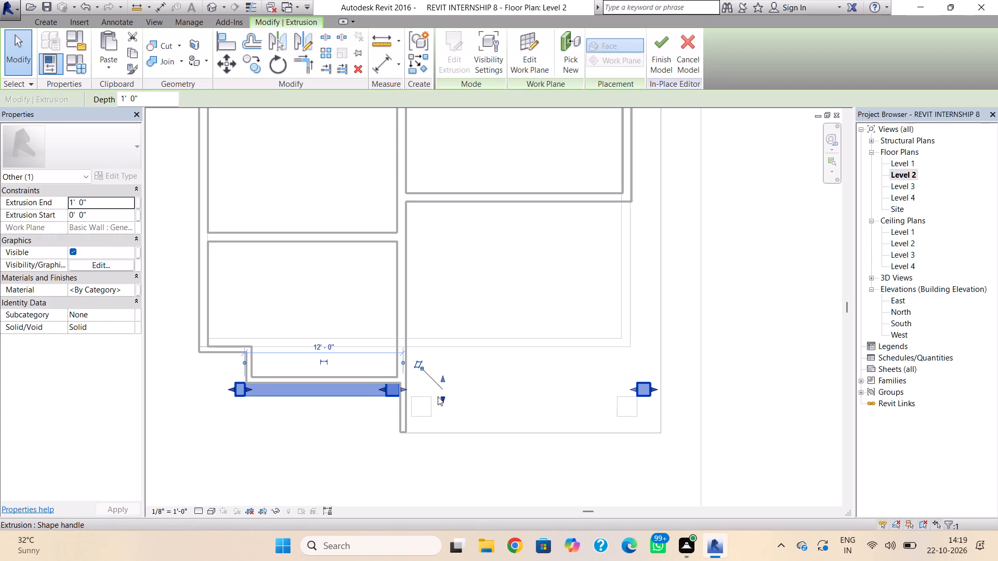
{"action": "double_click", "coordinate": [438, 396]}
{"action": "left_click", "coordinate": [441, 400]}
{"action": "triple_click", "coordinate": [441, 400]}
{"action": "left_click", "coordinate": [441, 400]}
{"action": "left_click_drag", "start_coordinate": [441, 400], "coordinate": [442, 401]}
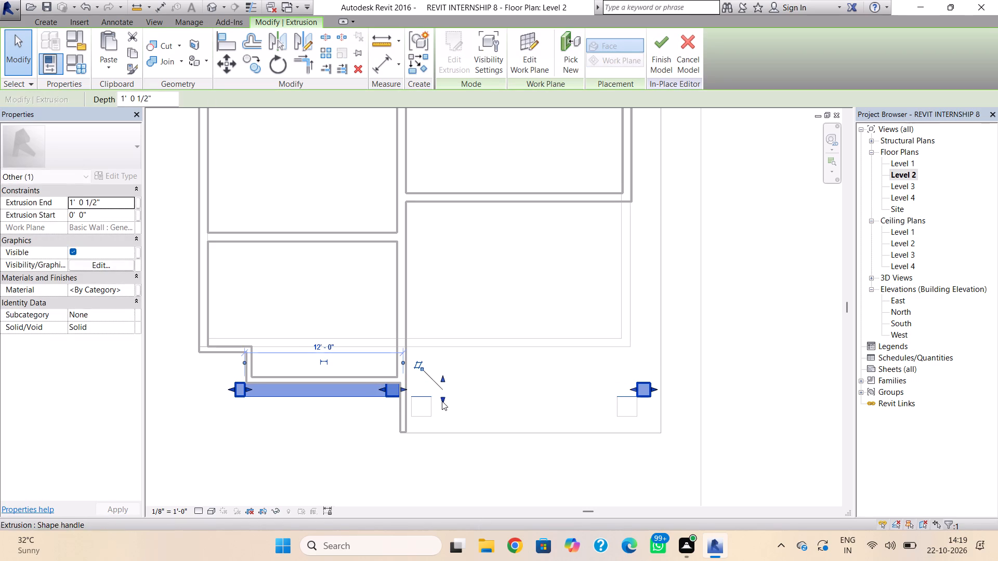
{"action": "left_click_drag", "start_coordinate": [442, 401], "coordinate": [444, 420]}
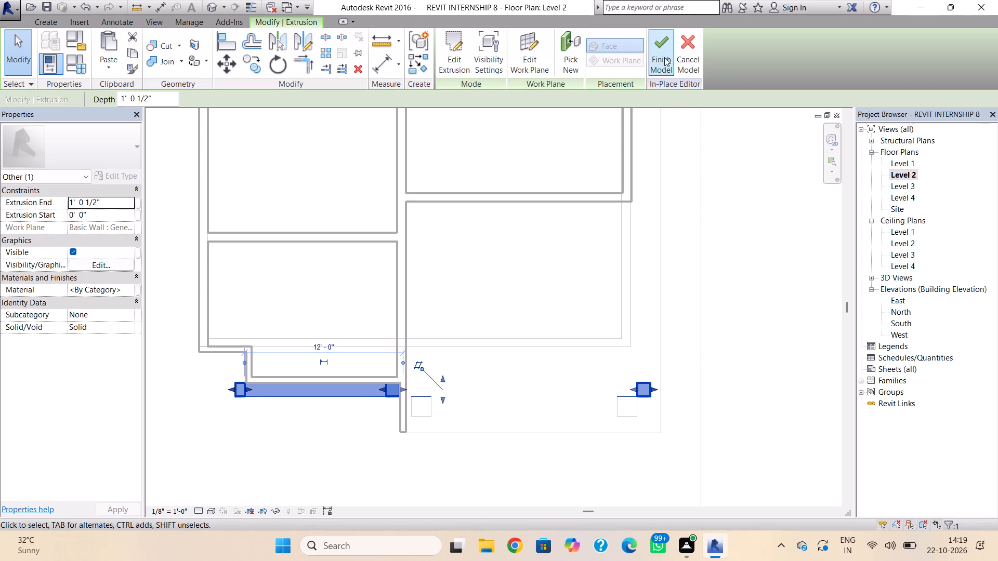
Finish the in-place model.
{"action": "left_click", "coordinate": [664, 53]}
Stretch the in-place wall's front face to the slab's front edge and its far end face to the slab's side edge.
{"action": "left_click", "coordinate": [387, 395]}
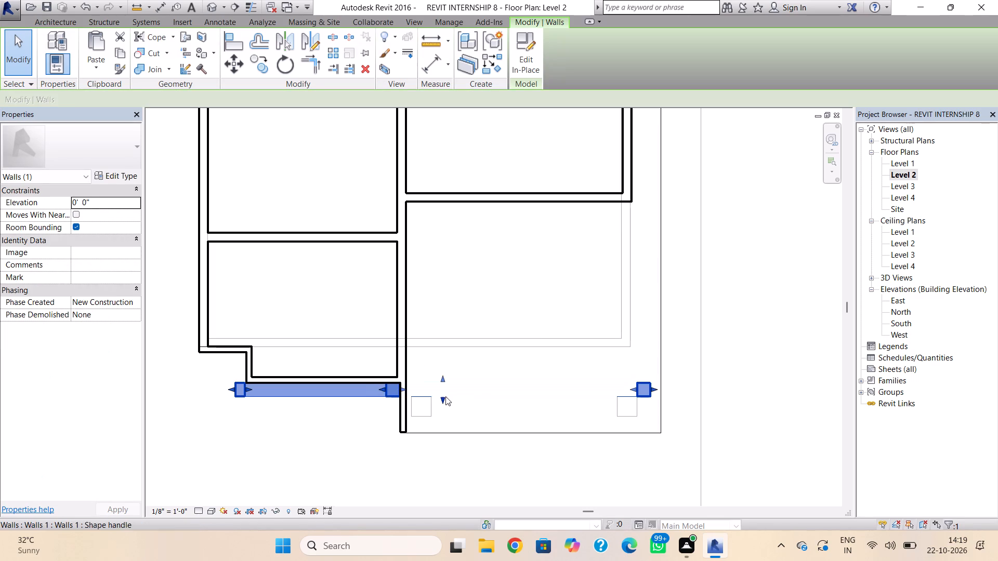
{"action": "left_click_drag", "start_coordinate": [445, 397], "coordinate": [447, 436]}
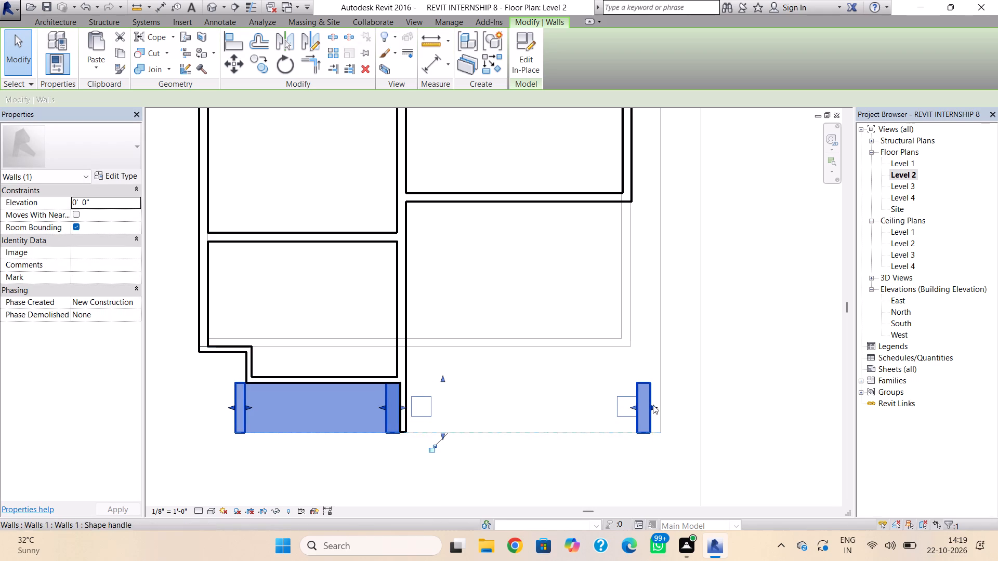
{"action": "left_click_drag", "start_coordinate": [653, 405], "coordinate": [658, 405]}
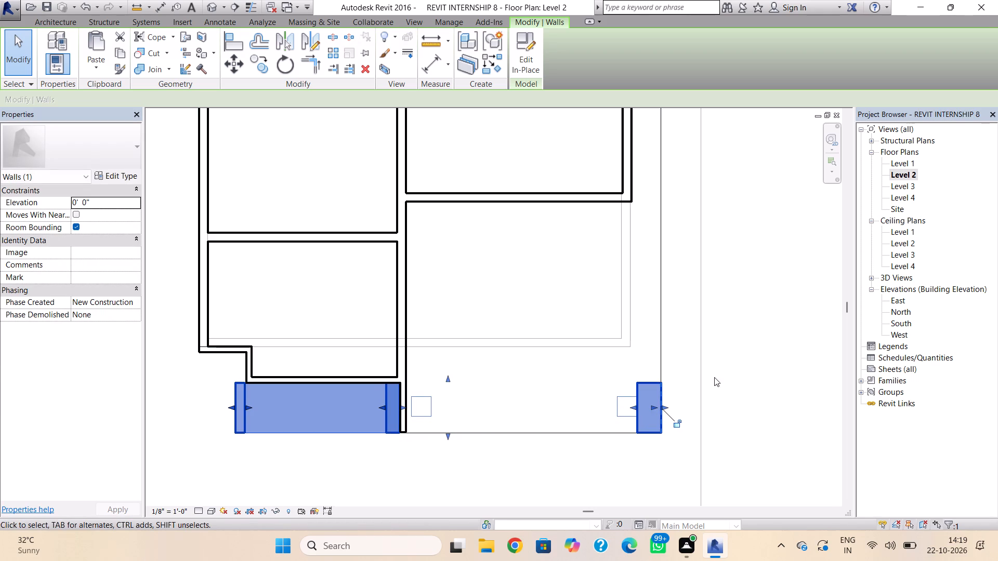
{"action": "key", "text": "Escape"}
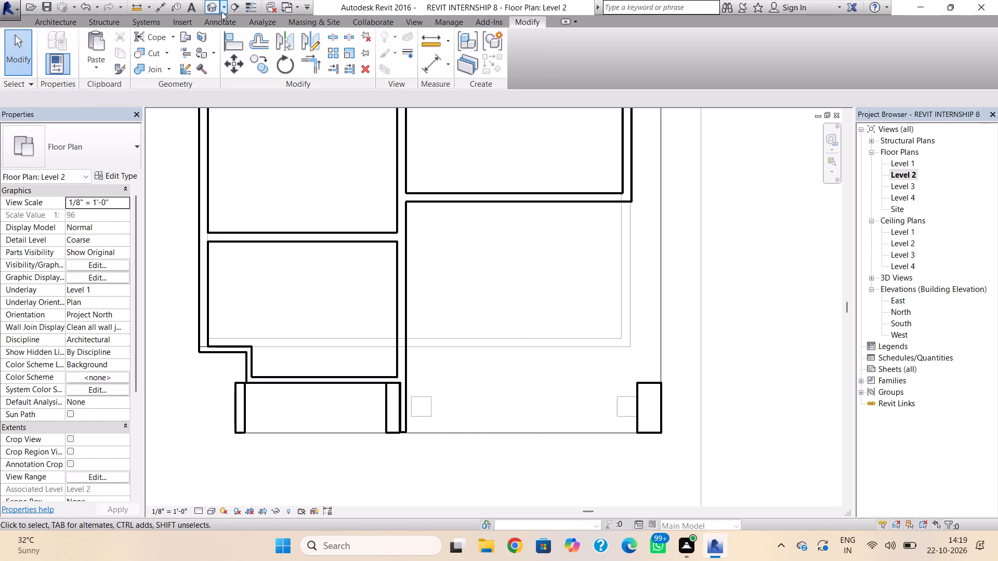
Examine the front frames in the 3D view, checking how they meet the roof slabs and the front columns.
{"action": "left_click", "coordinate": [219, 11]}
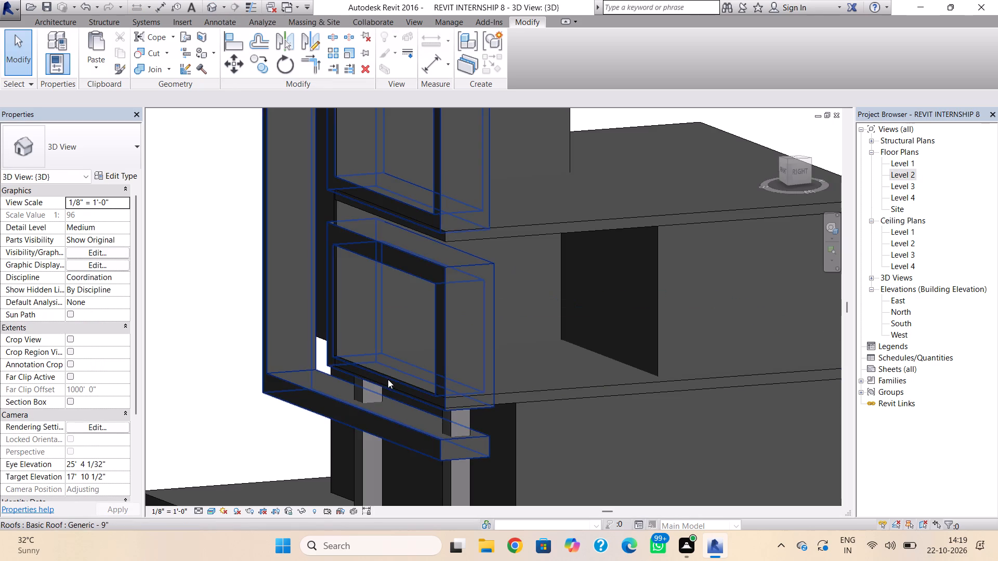
{"action": "right_click_drag", "start_coordinate": [388, 379], "coordinate": [532, 373], "text": "shift"}
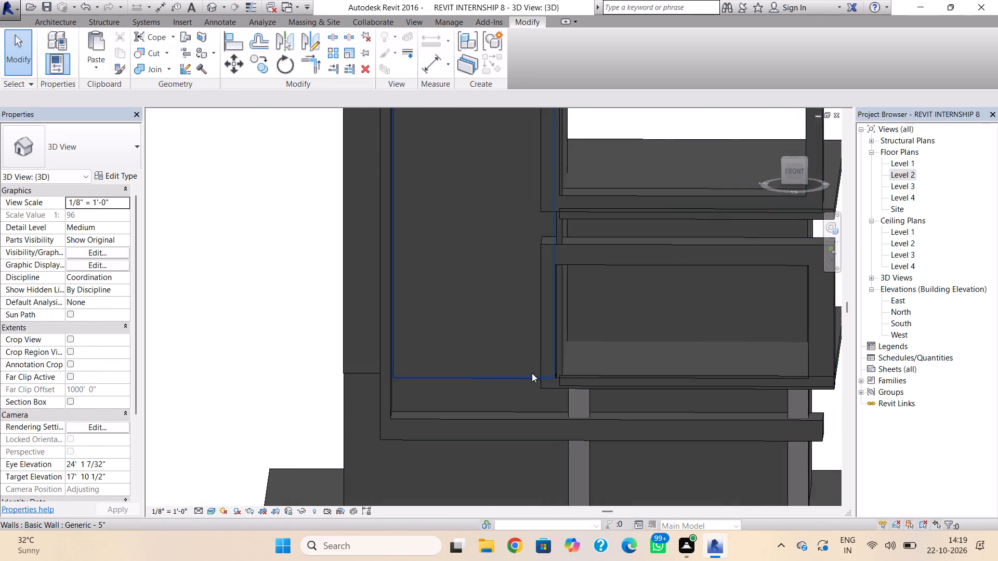
{"action": "scroll", "coordinate": [532, 373], "scroll_direction": "down", "scroll_amount": 2}
{"action": "middle_click_drag", "start_coordinate": [527, 389], "coordinate": [504, 451]}
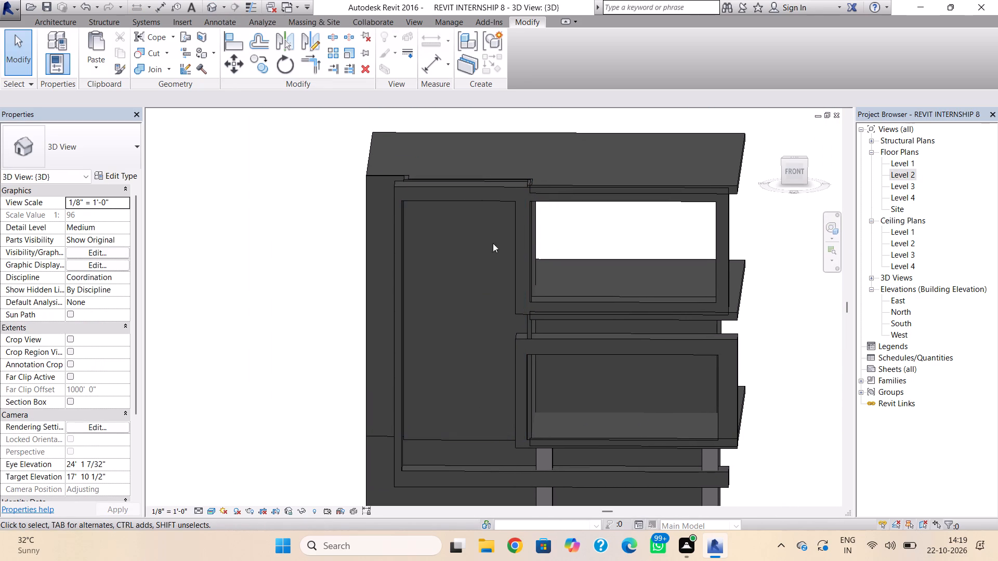
{"action": "left_click", "coordinate": [495, 186]}
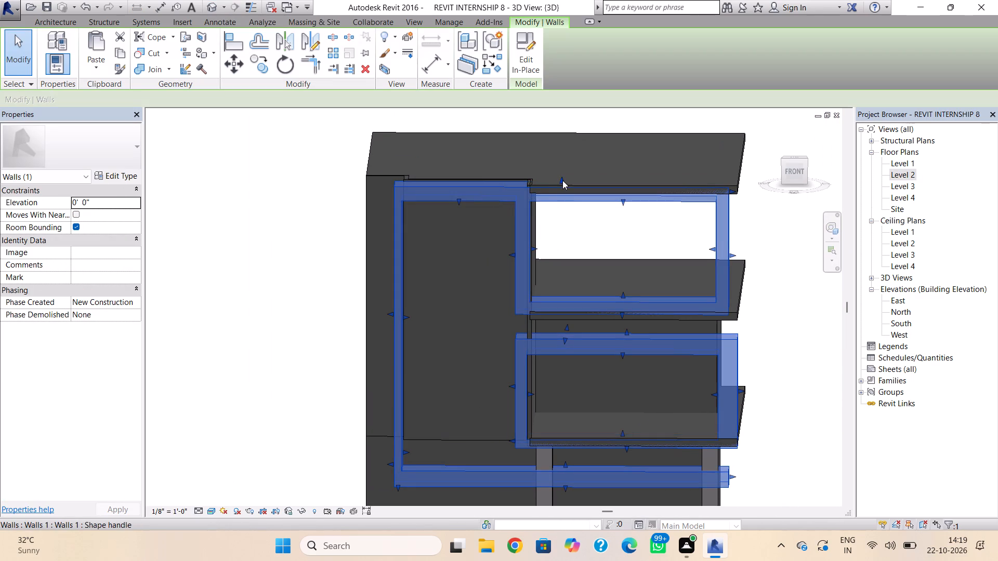
{"action": "left_click", "coordinate": [562, 180]}
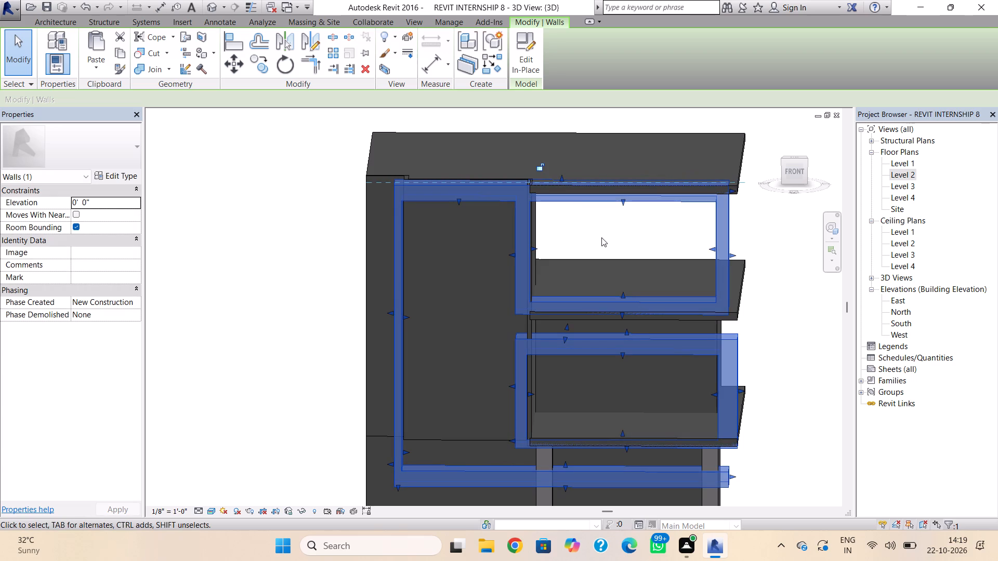
{"action": "key", "text": "Escape"}
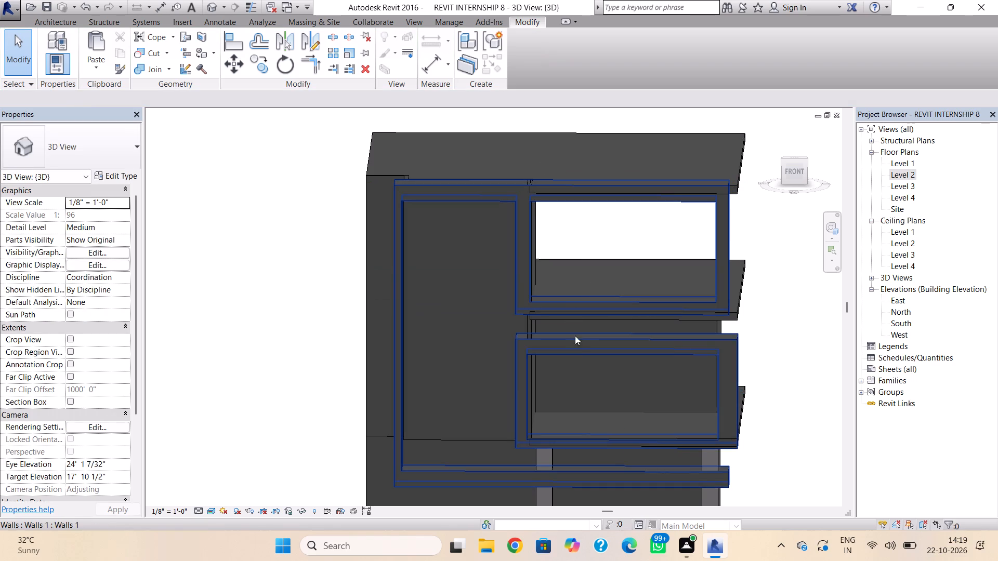
{"action": "right_click_drag", "start_coordinate": [676, 391], "coordinate": [680, 344], "text": "shift"}
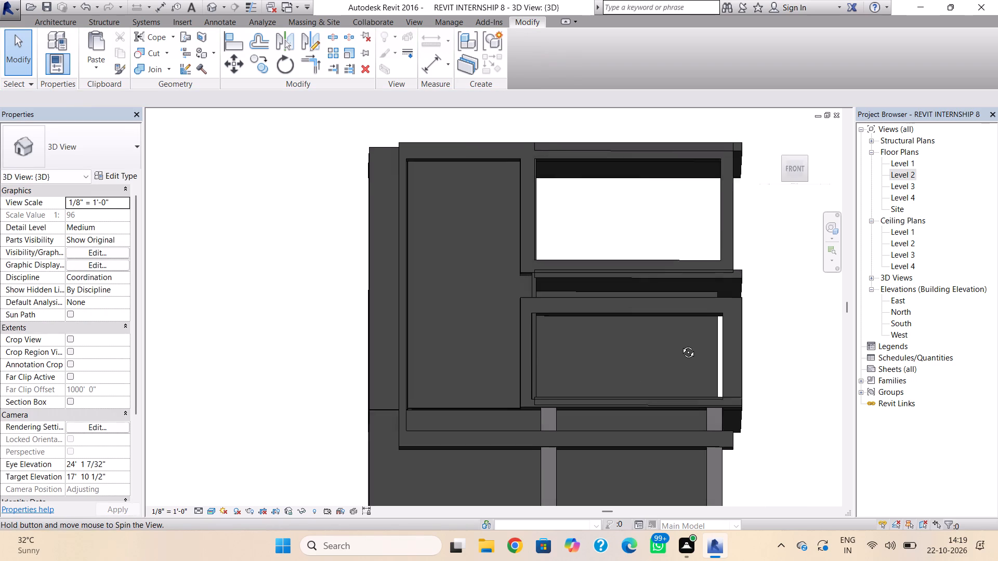
{"action": "right_click_drag", "start_coordinate": [680, 344], "coordinate": [678, 358], "text": "shift"}
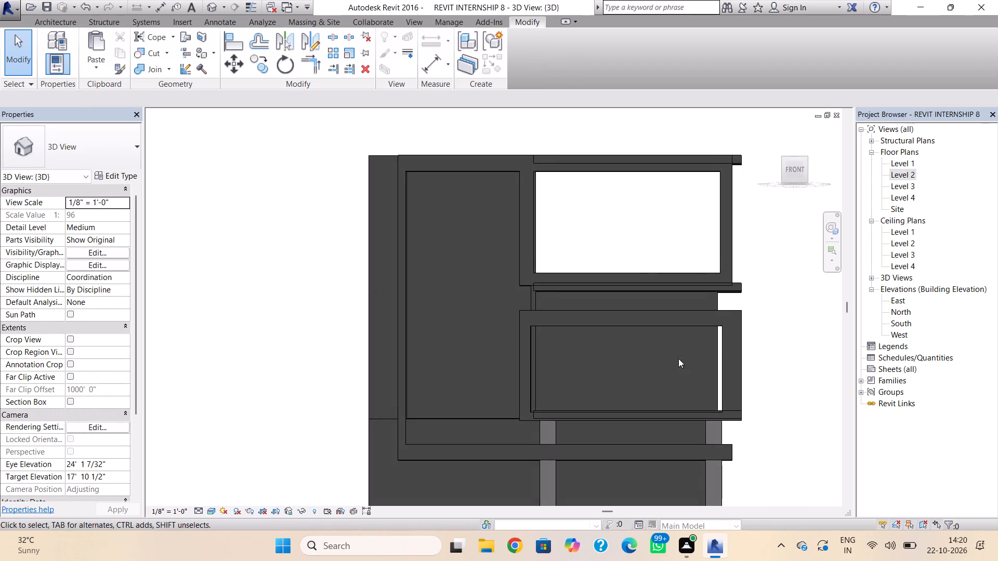
{"action": "right_click_drag", "start_coordinate": [677, 358], "coordinate": [540, 370], "text": "shift"}
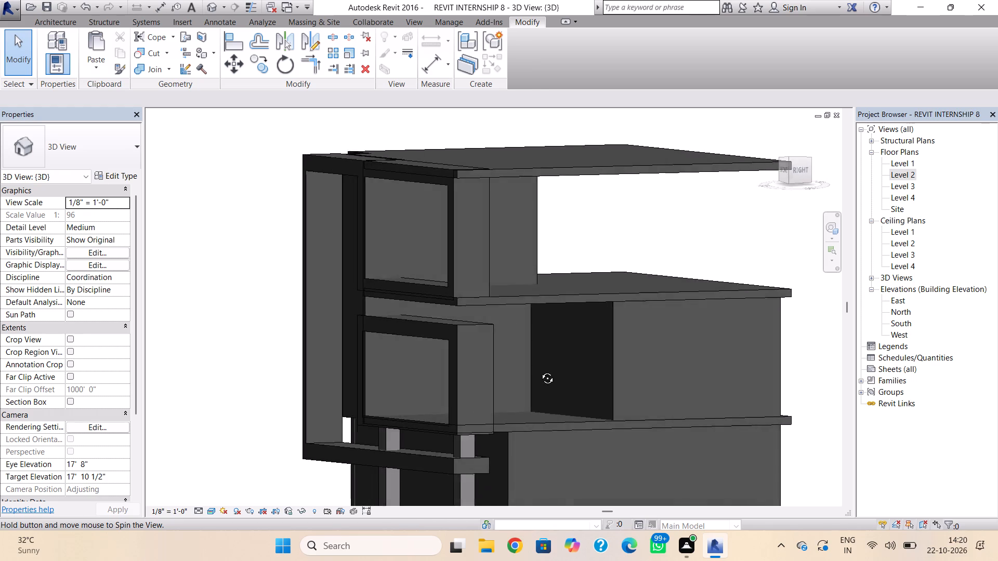
{"action": "right_click_drag", "start_coordinate": [540, 370], "coordinate": [577, 368], "text": "shift"}
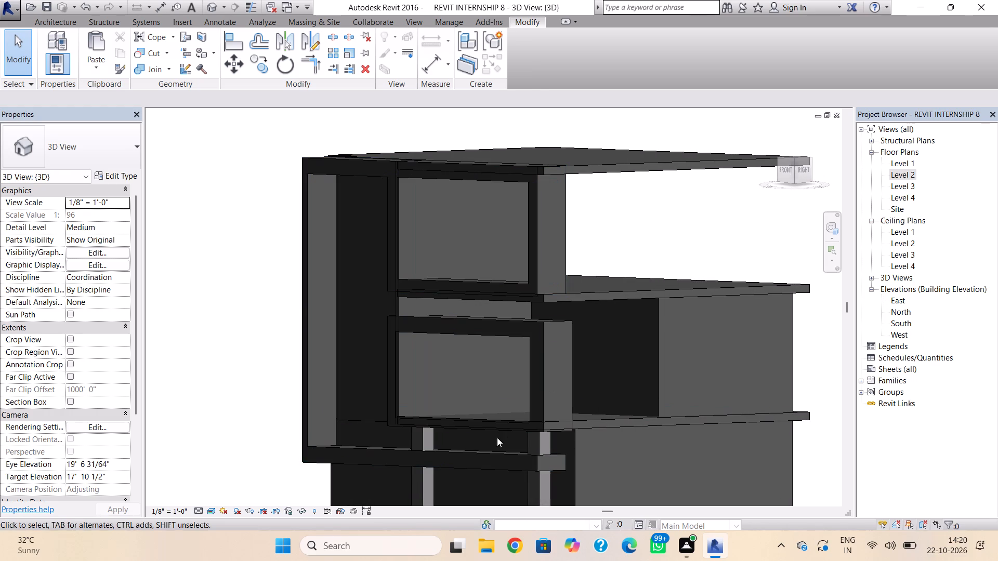
{"action": "scroll", "coordinate": [581, 466], "scroll_direction": "down", "scroll_amount": 1}
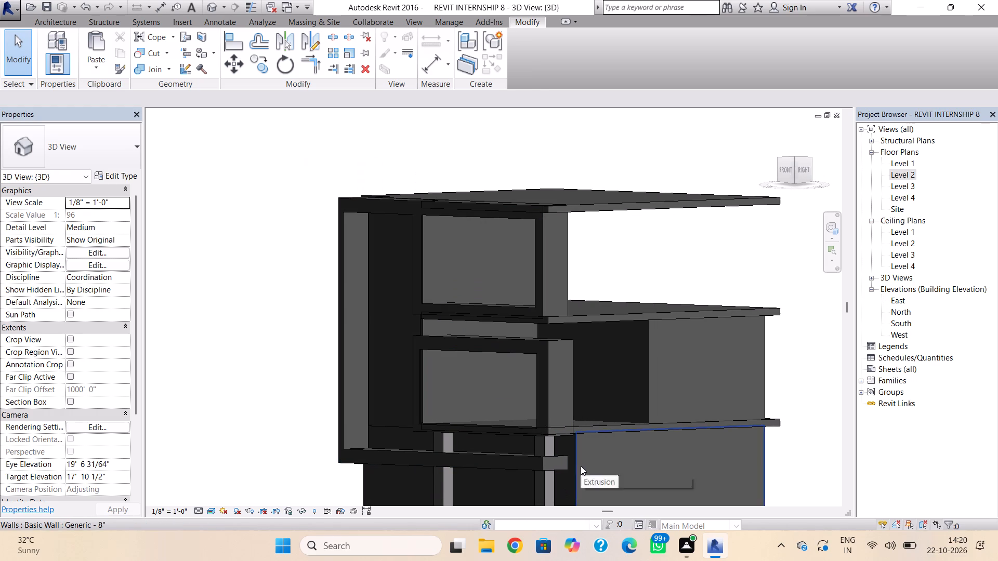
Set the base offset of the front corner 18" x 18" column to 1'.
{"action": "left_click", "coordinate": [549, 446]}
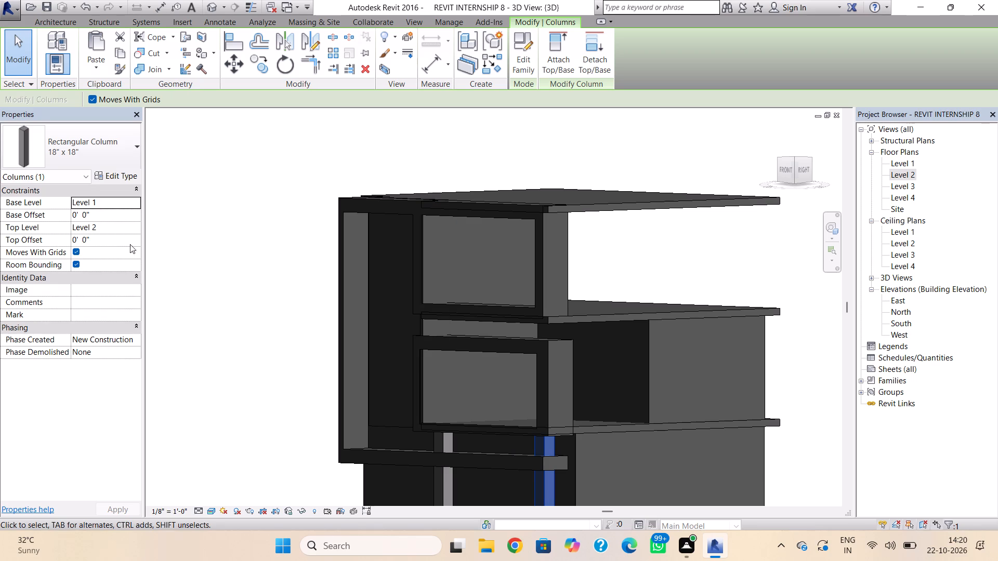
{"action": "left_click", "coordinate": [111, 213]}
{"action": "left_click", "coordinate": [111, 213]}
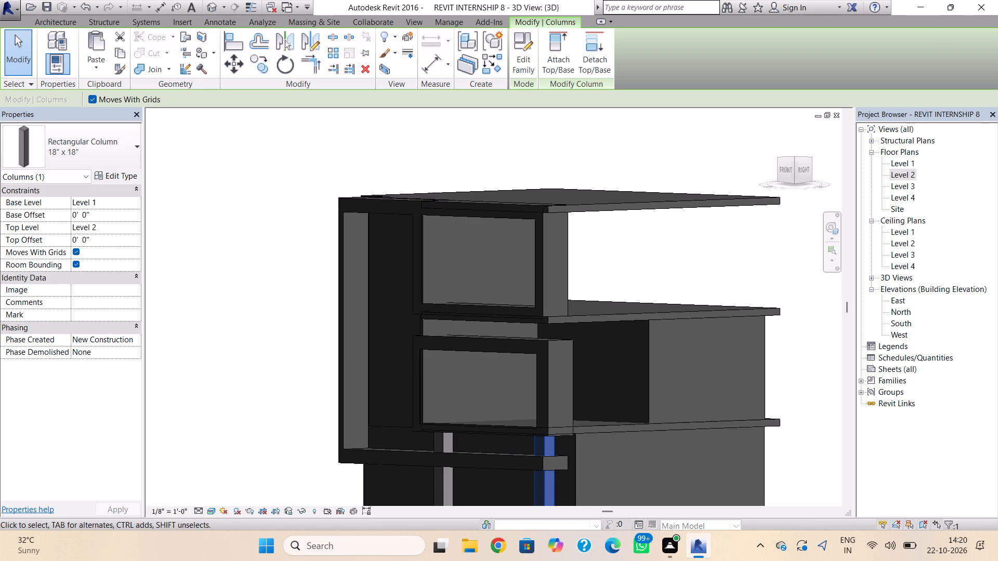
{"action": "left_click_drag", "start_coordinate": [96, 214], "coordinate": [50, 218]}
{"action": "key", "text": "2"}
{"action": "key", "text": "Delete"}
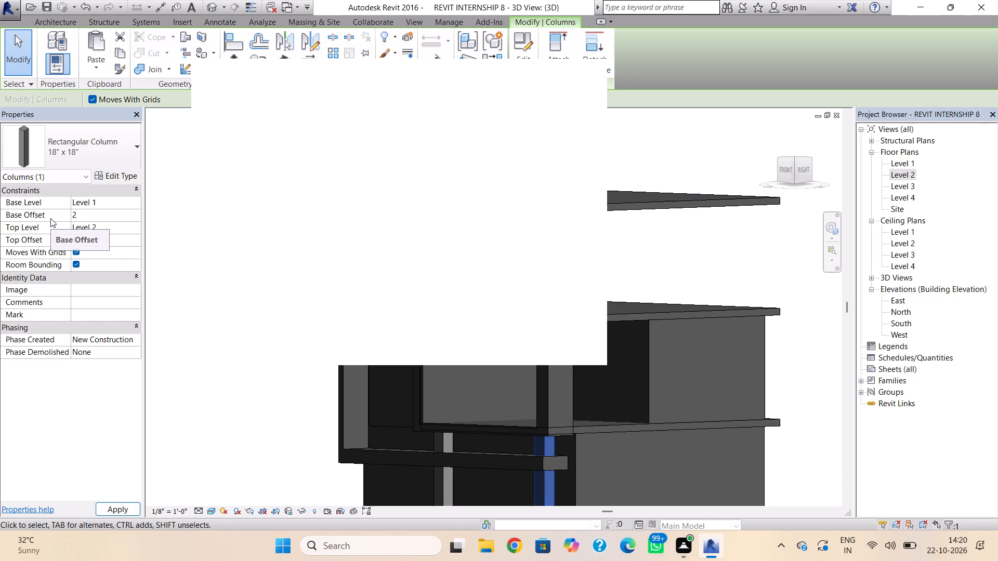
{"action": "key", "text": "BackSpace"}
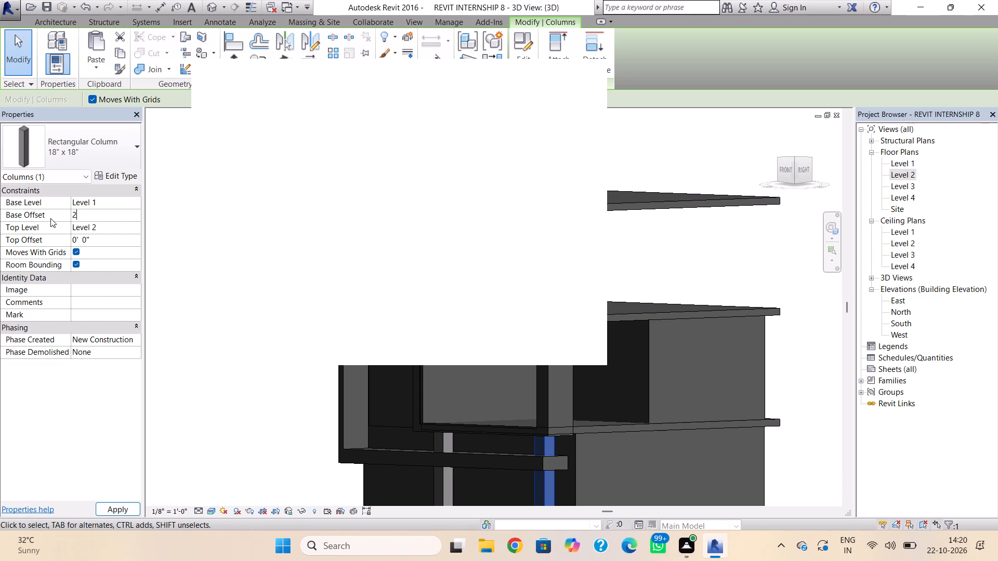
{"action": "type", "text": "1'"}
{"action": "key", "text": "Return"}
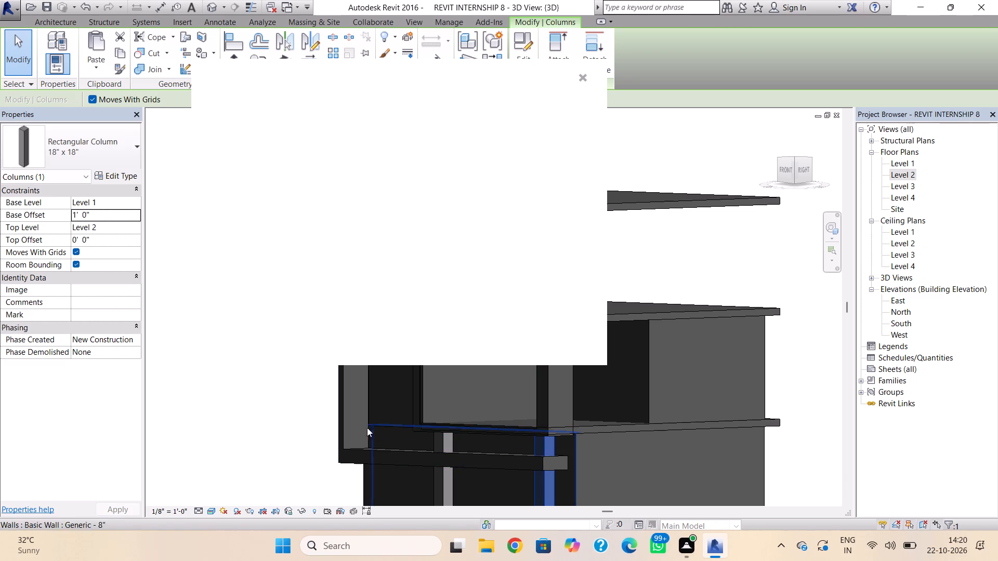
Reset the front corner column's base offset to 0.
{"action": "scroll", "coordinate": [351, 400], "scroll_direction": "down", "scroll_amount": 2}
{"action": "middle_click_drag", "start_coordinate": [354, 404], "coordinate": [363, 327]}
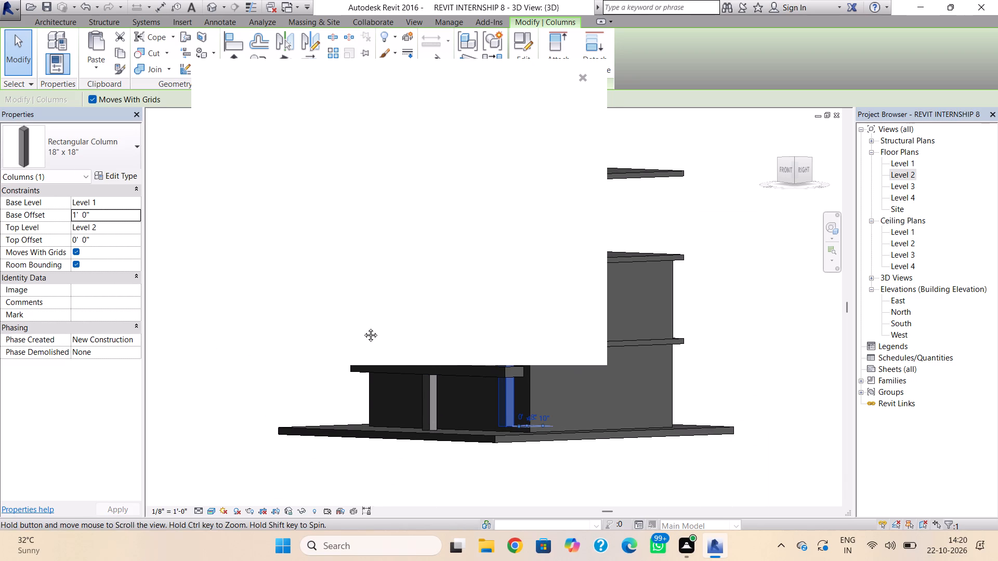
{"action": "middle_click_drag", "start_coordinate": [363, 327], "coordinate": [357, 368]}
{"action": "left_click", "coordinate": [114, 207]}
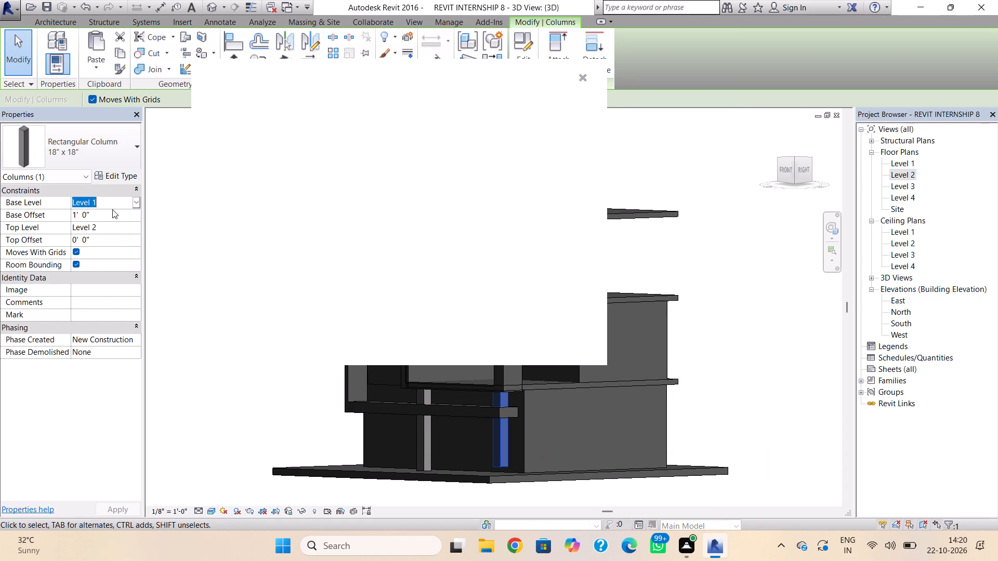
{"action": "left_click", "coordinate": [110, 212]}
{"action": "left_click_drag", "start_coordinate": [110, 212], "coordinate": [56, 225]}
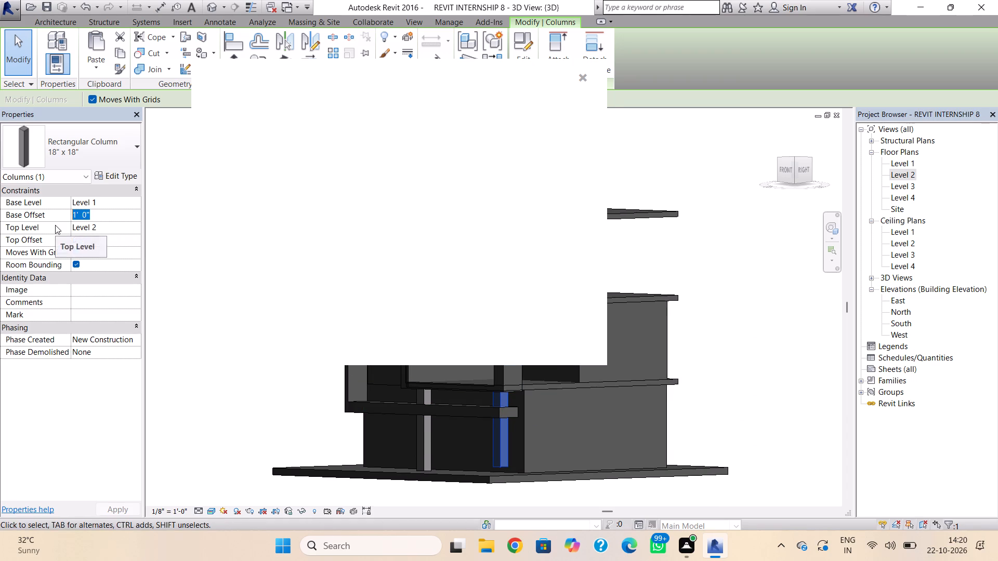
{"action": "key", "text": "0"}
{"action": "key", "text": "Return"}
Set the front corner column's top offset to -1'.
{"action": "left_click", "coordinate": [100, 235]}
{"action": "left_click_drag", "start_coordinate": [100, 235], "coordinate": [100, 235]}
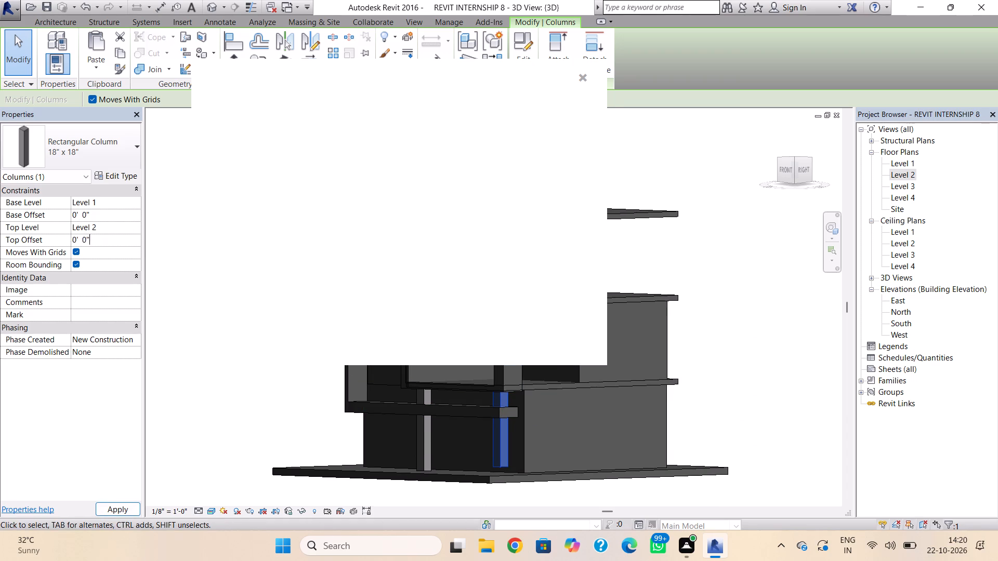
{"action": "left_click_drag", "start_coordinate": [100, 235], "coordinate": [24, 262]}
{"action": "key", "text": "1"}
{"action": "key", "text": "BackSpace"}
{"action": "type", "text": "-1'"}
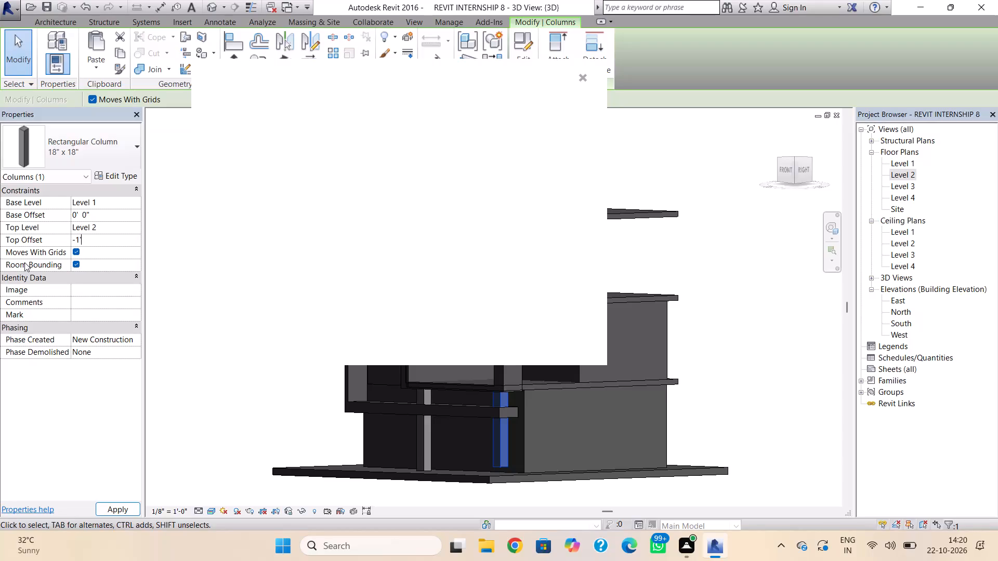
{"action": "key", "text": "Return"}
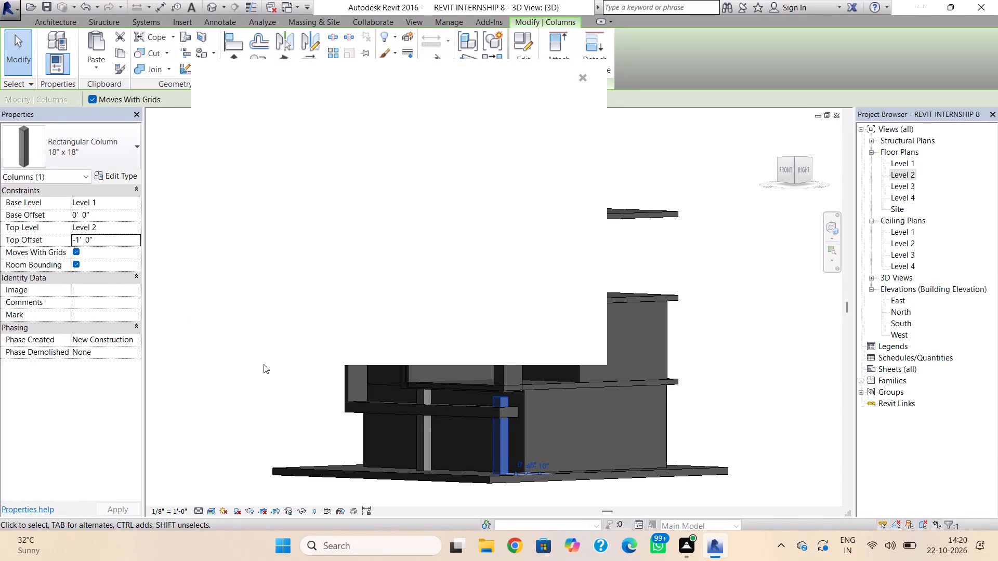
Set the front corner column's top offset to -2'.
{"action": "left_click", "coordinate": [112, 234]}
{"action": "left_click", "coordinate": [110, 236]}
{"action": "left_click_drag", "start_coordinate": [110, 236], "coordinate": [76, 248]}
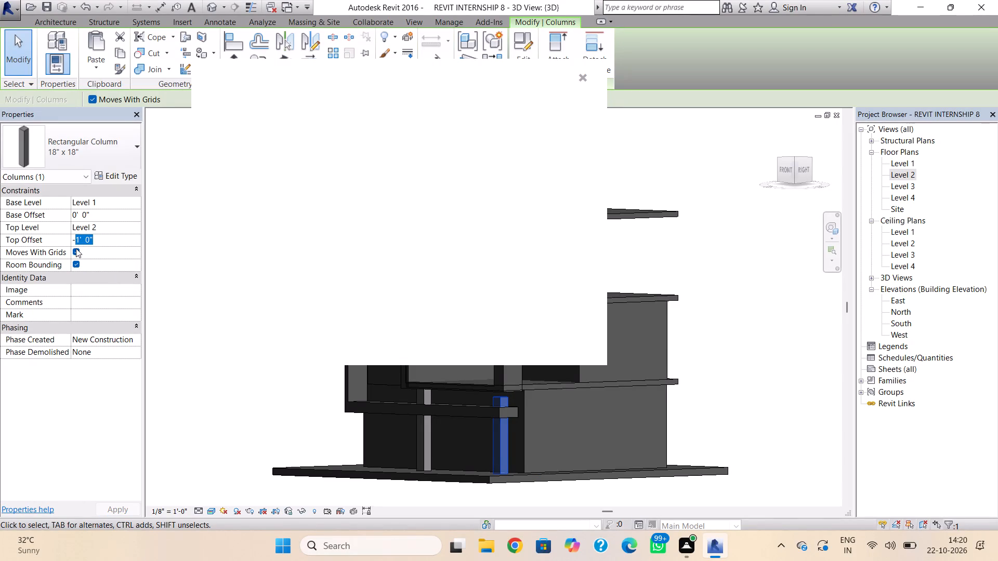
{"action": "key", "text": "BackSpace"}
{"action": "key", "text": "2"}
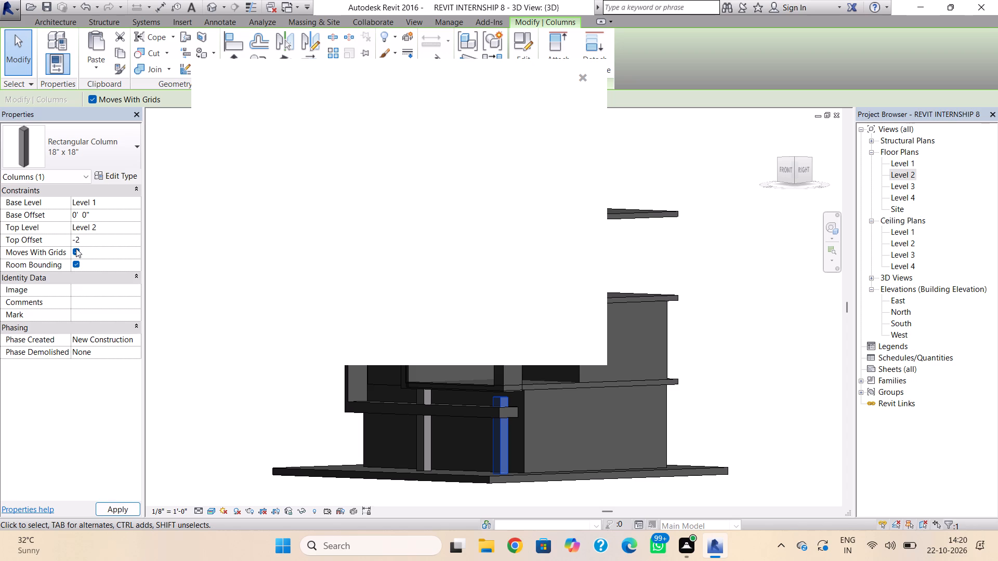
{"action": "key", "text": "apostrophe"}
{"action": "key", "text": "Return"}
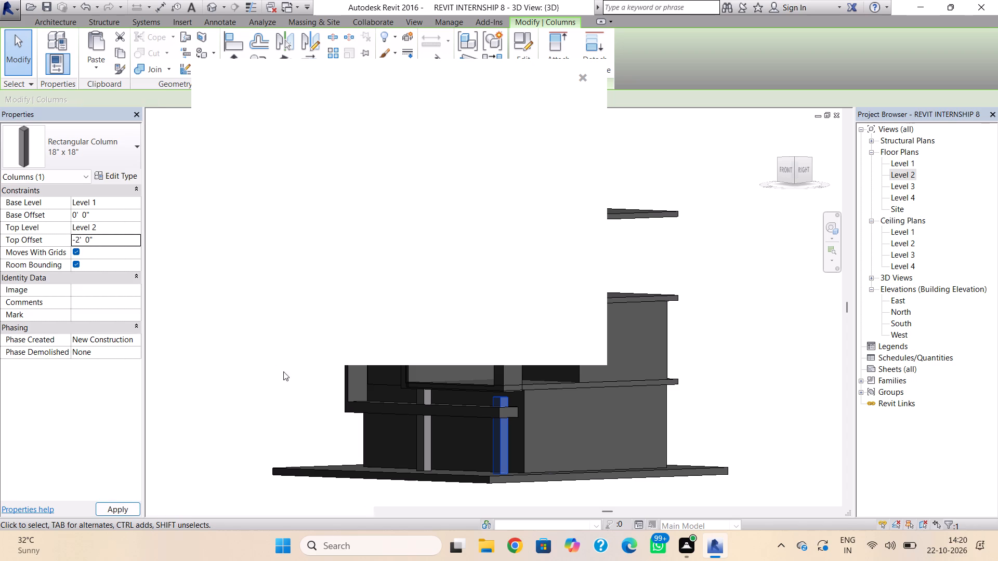
Set the front corner column's top offset to -2.5' below Level 2.
{"action": "left_click", "coordinate": [116, 247]}
{"action": "left_click", "coordinate": [115, 239]}
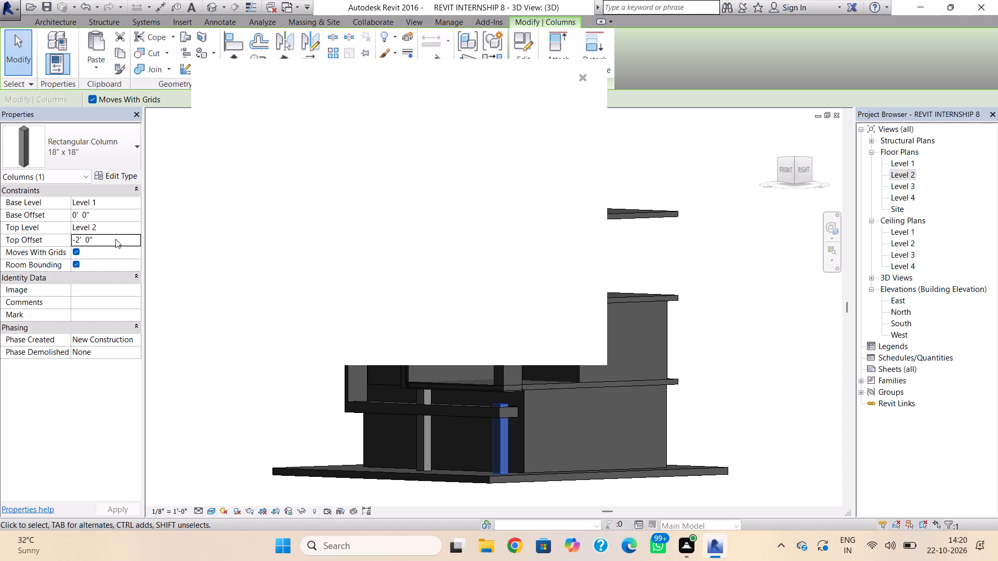
{"action": "key", "text": "BackSpace"}
{"action": "type", "text": "-2.5'"}
{"action": "key", "text": "Return"}
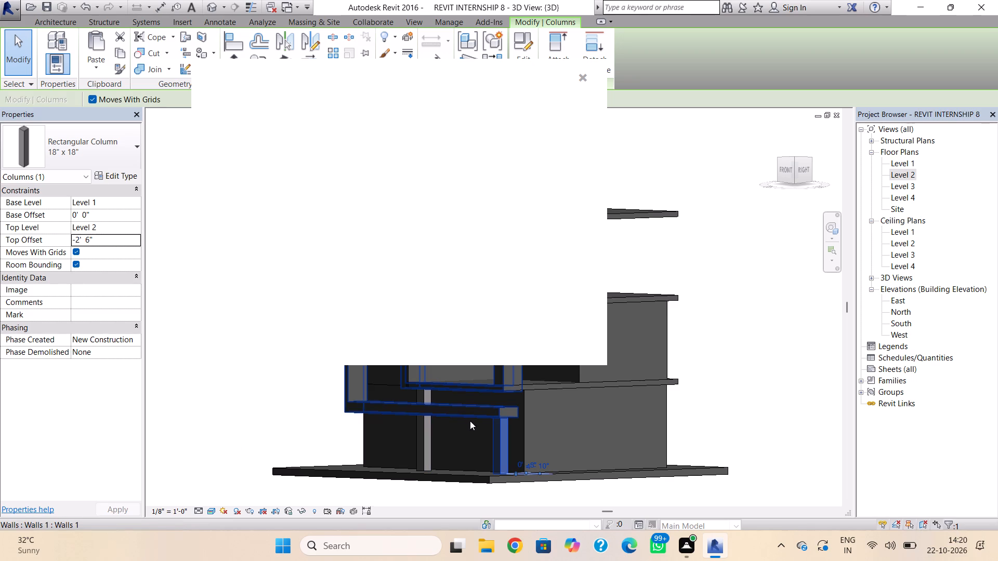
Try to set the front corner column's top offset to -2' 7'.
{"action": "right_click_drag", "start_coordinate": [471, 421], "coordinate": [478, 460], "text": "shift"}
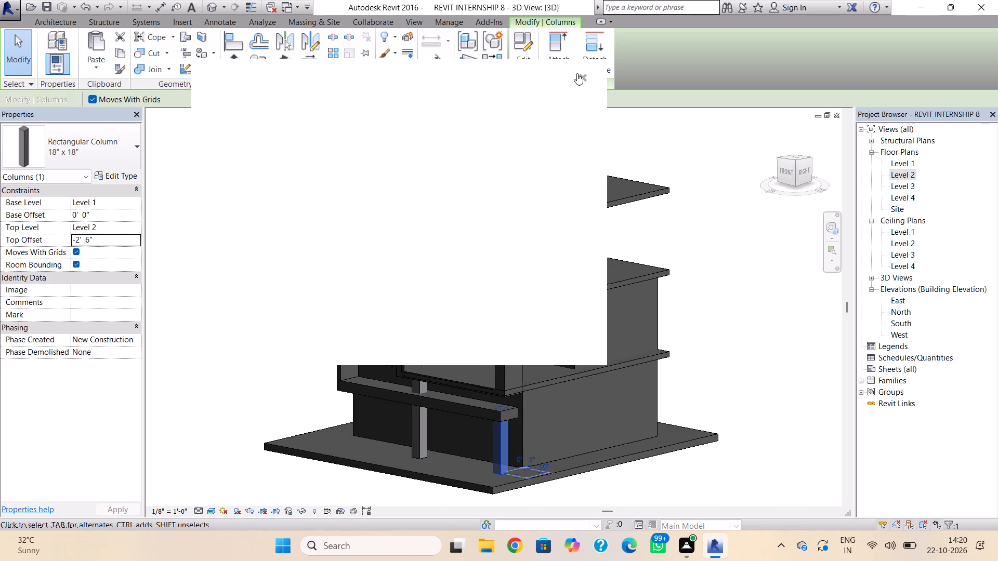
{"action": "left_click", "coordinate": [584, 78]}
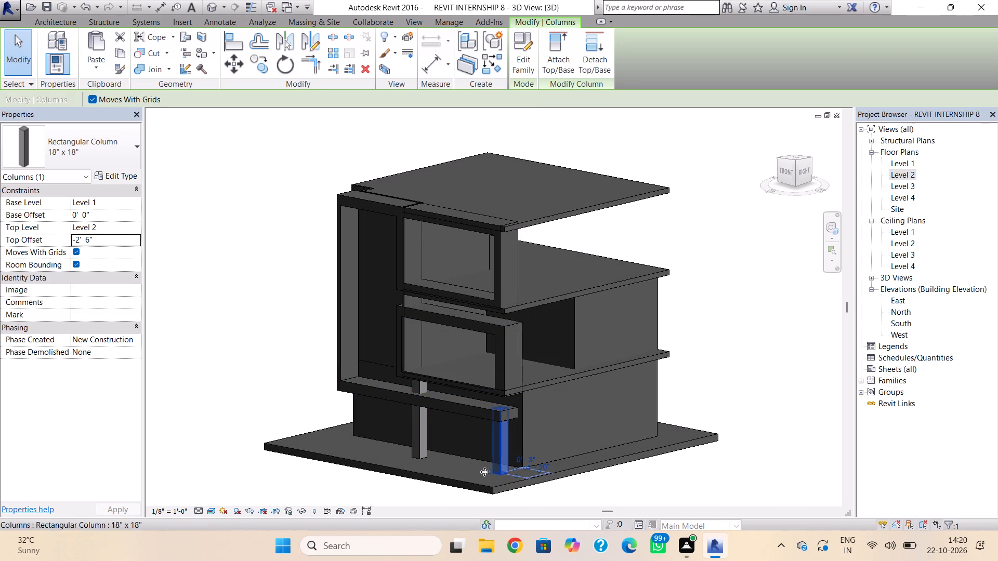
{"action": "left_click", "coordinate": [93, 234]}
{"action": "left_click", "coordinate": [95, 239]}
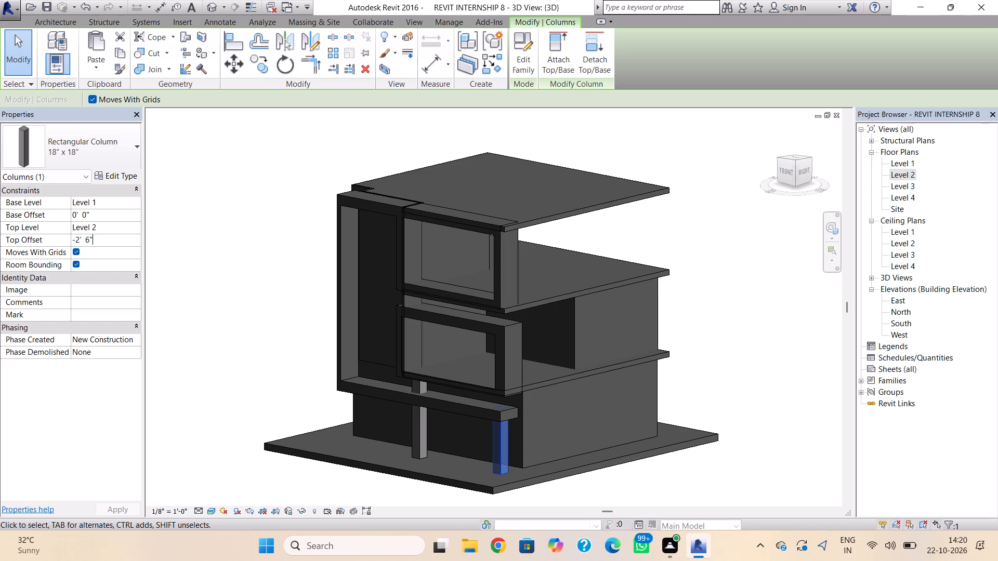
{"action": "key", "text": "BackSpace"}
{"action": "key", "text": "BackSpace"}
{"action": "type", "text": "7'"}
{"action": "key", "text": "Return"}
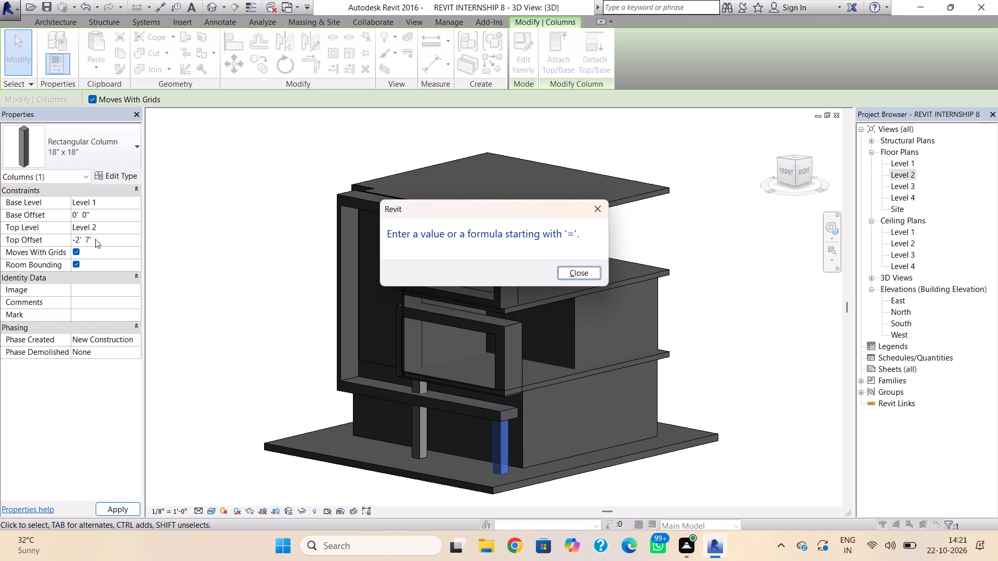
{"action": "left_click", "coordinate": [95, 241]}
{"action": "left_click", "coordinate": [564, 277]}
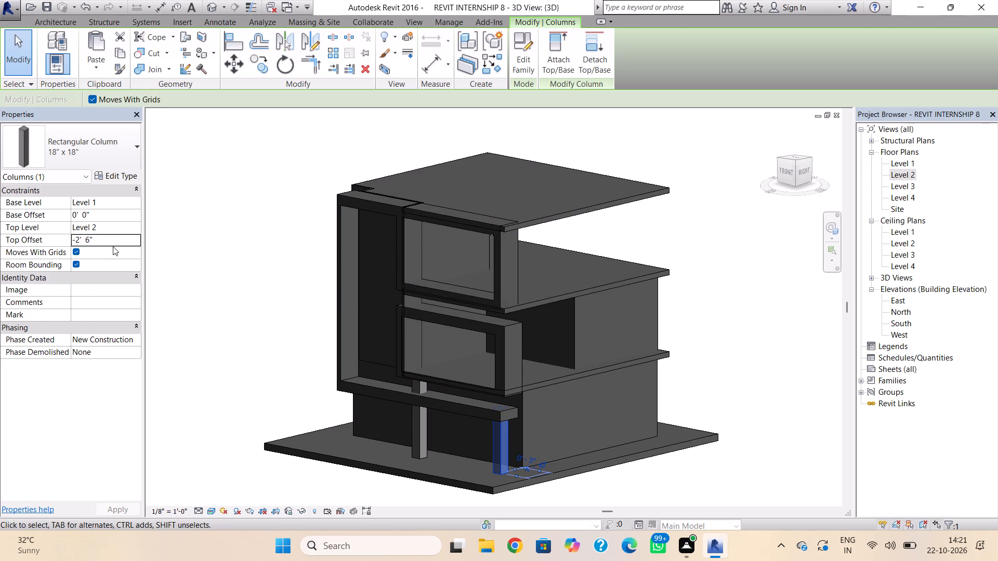
Set the front corner column's top offset to -2' 7" from Level 2, keeping the column in the model.
{"action": "left_click", "coordinate": [110, 238]}
{"action": "left_click_drag", "start_coordinate": [110, 238], "coordinate": [93, 244]}
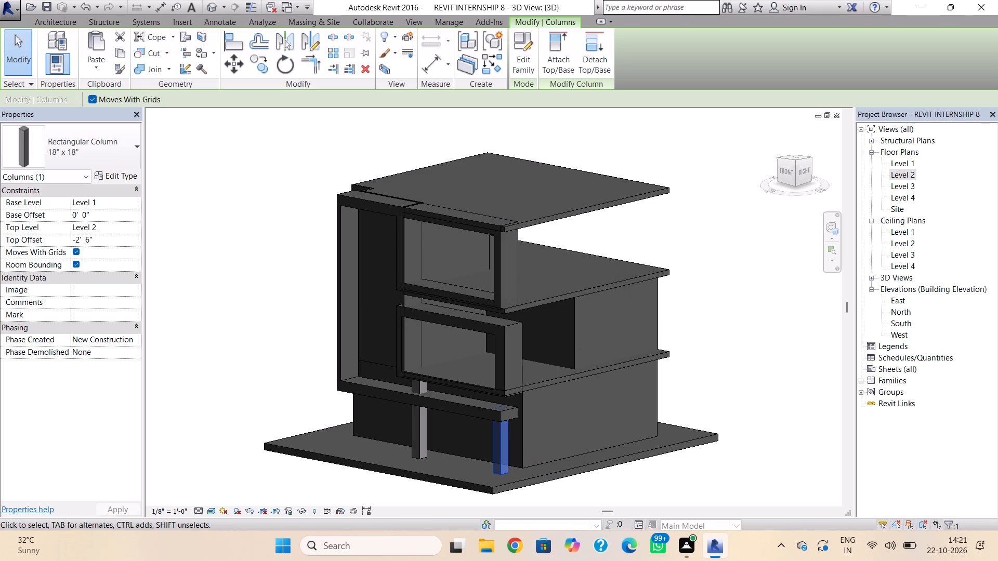
{"action": "key", "text": "BackSpace"}
{"action": "key", "text": "BackSpace"}
{"action": "type", "text": "7\""}
{"action": "scroll", "coordinate": [77, 244], "scroll_direction": "up", "scroll_amount": 1}
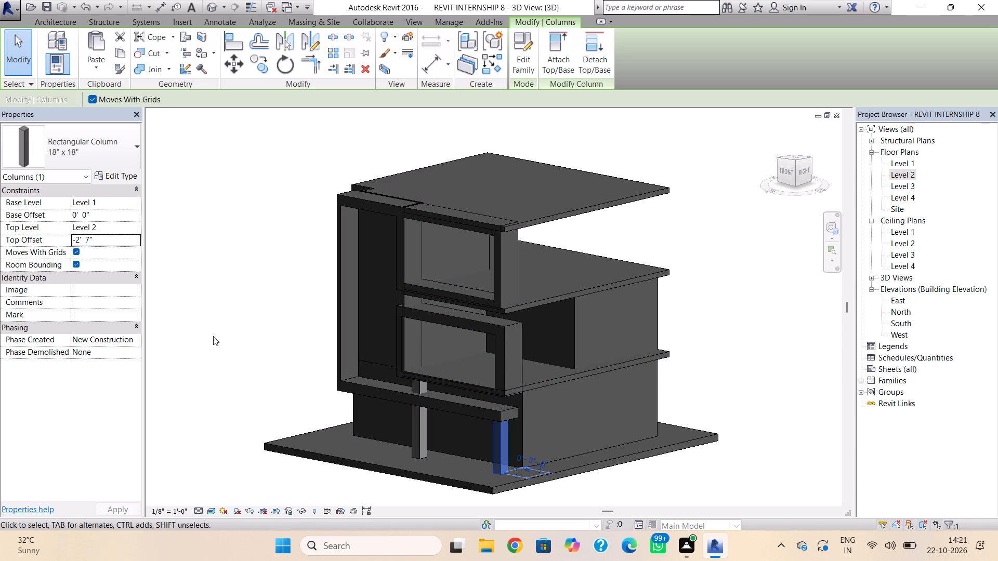
{"action": "key", "text": "Return"}
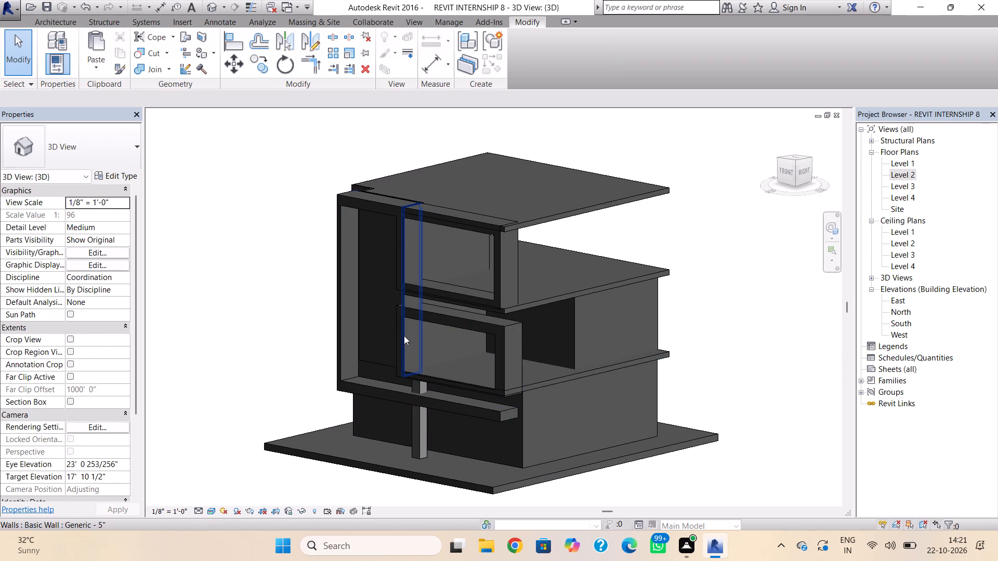
{"action": "key", "text": "ctrl+z"}
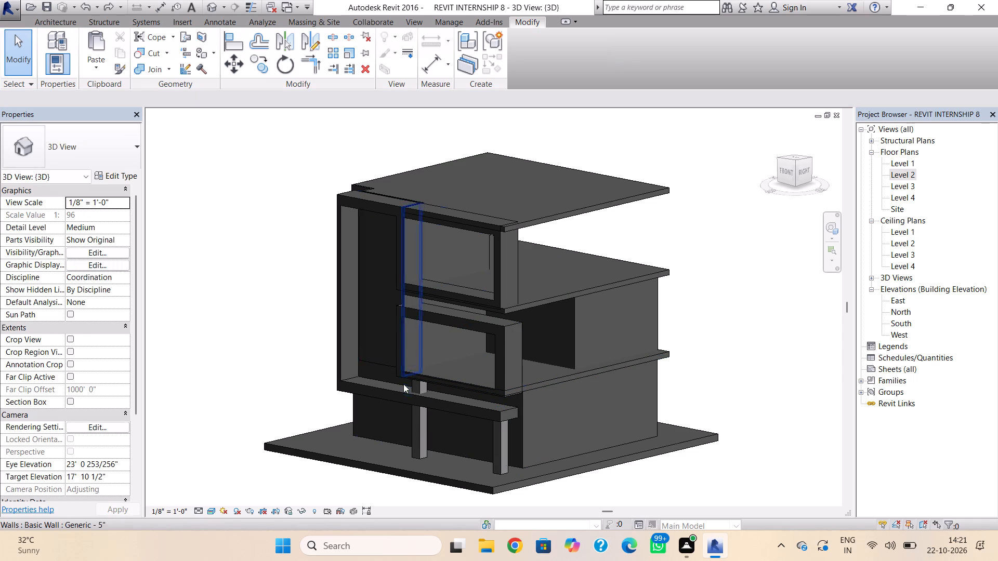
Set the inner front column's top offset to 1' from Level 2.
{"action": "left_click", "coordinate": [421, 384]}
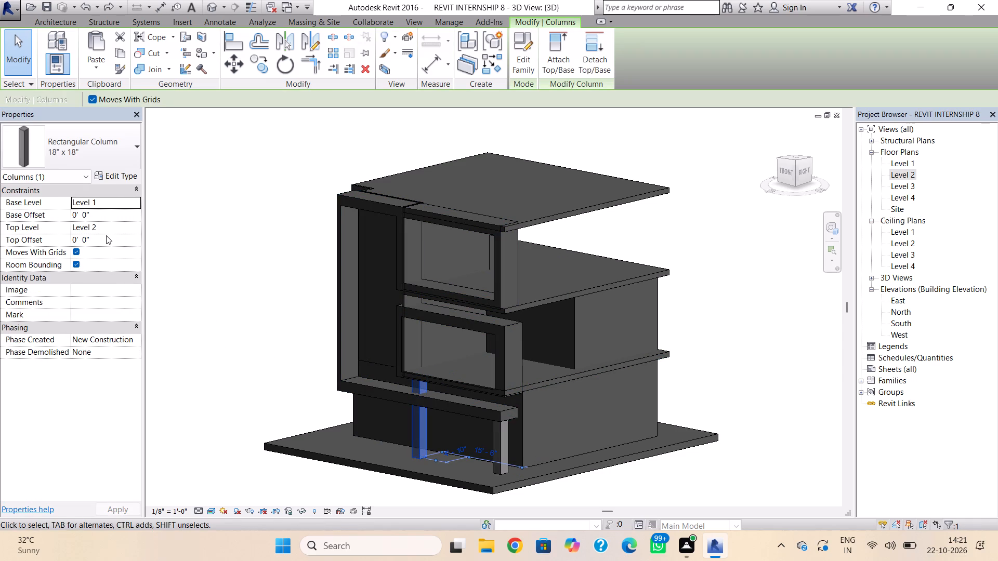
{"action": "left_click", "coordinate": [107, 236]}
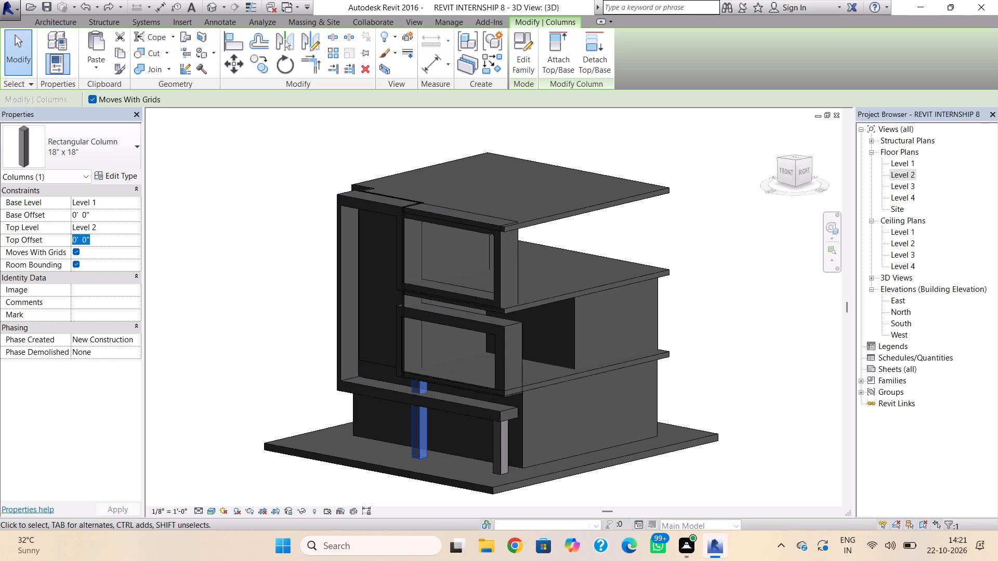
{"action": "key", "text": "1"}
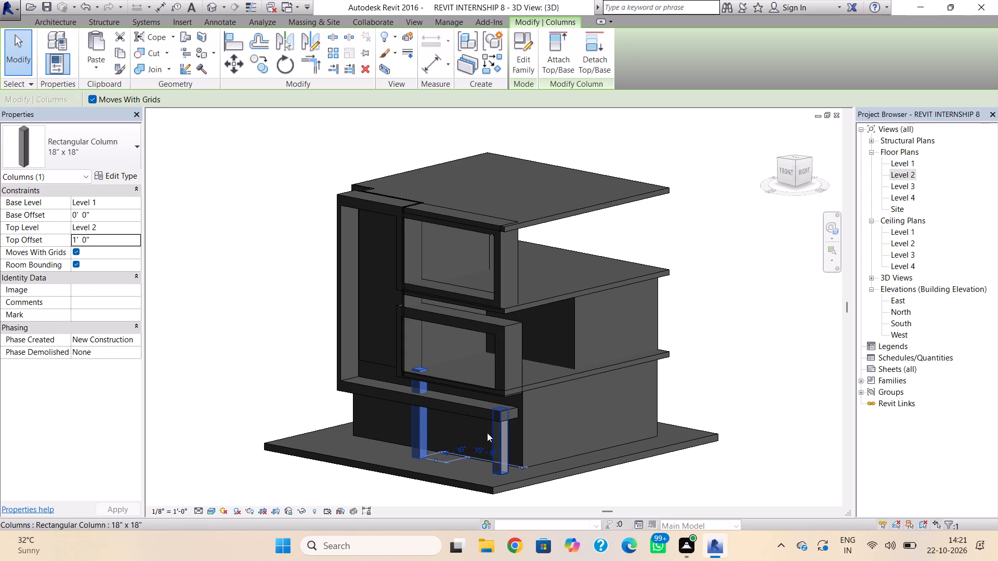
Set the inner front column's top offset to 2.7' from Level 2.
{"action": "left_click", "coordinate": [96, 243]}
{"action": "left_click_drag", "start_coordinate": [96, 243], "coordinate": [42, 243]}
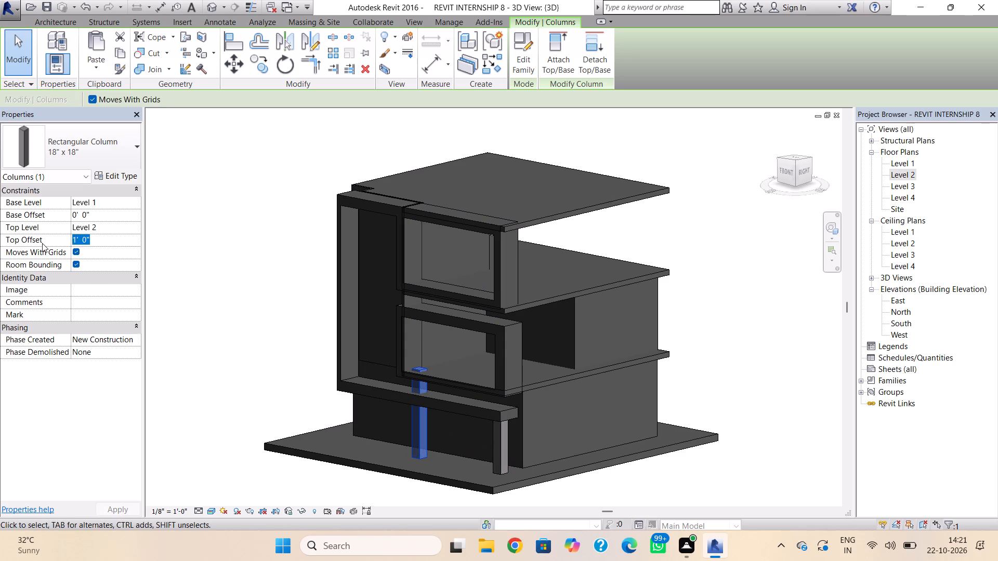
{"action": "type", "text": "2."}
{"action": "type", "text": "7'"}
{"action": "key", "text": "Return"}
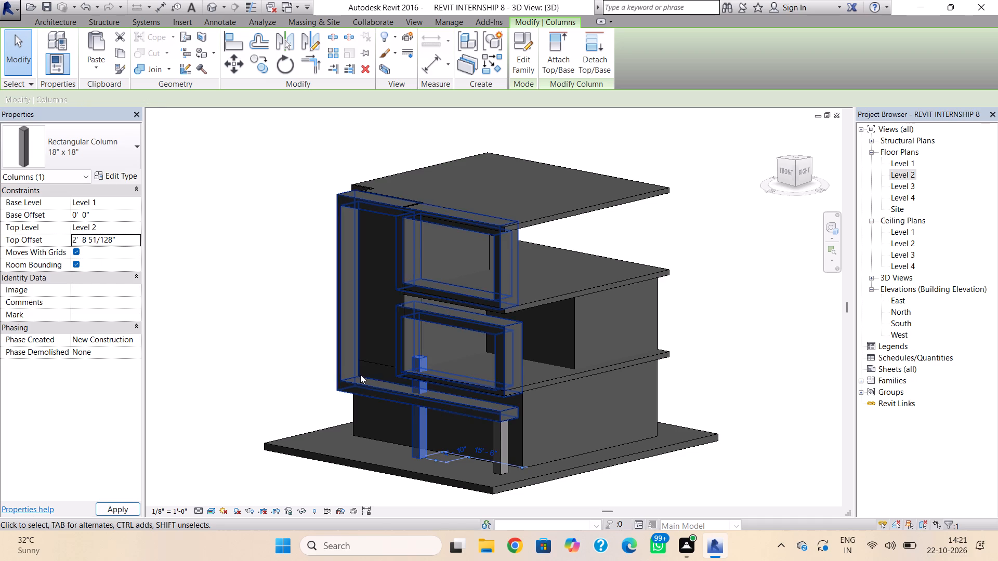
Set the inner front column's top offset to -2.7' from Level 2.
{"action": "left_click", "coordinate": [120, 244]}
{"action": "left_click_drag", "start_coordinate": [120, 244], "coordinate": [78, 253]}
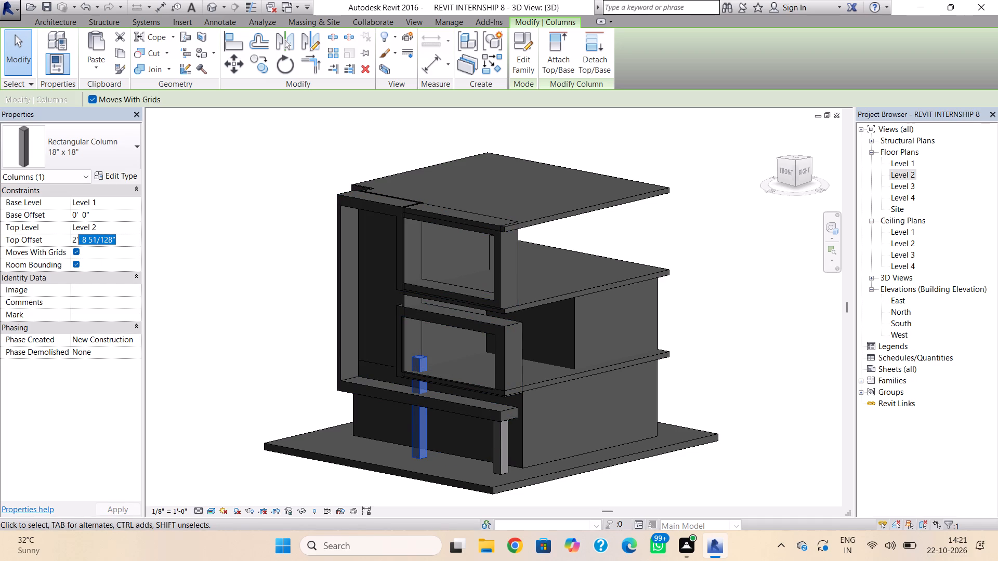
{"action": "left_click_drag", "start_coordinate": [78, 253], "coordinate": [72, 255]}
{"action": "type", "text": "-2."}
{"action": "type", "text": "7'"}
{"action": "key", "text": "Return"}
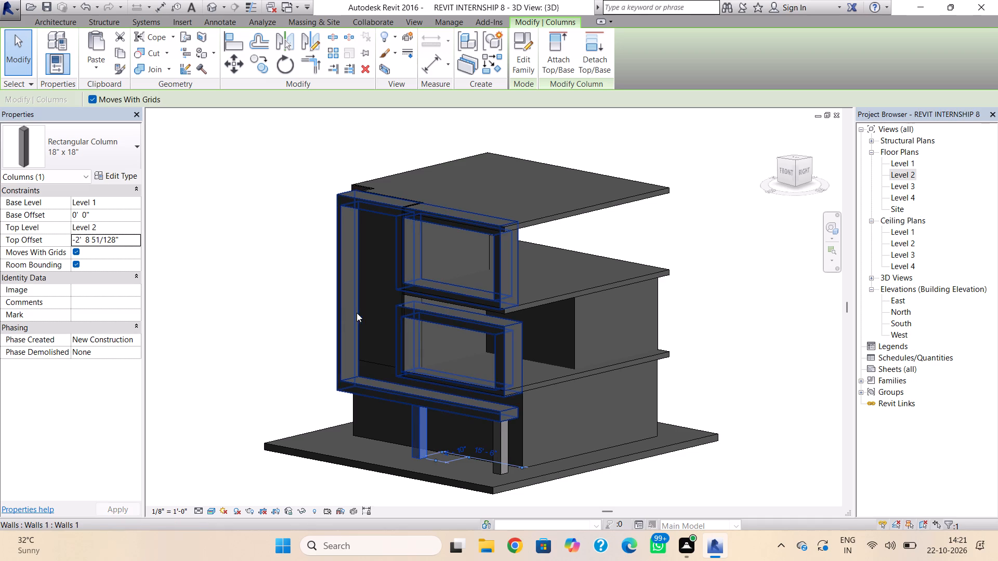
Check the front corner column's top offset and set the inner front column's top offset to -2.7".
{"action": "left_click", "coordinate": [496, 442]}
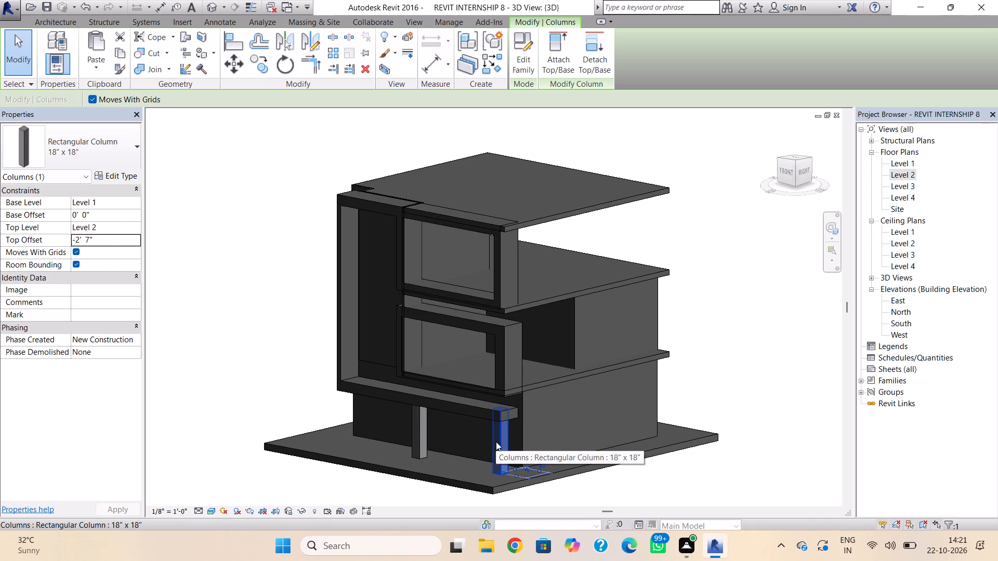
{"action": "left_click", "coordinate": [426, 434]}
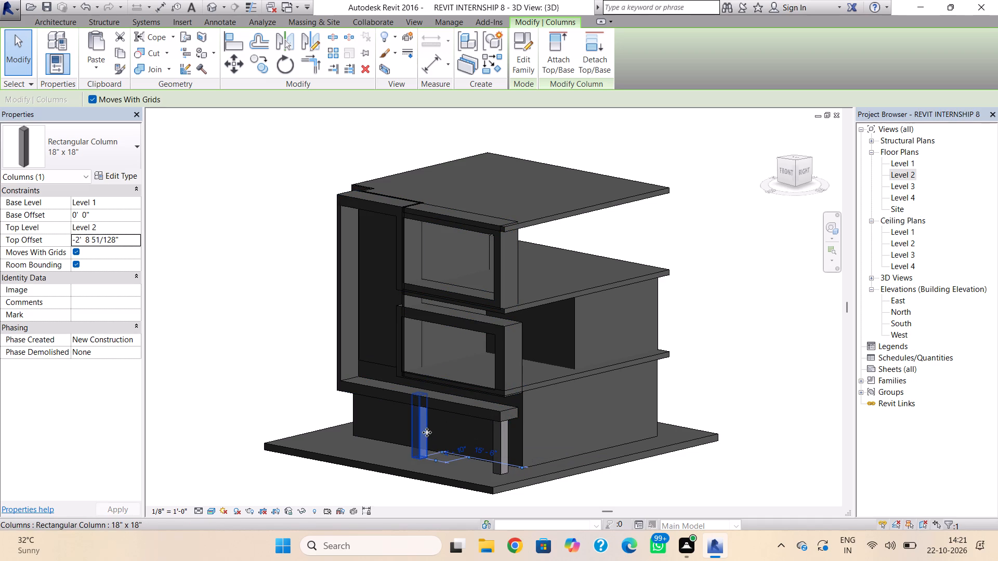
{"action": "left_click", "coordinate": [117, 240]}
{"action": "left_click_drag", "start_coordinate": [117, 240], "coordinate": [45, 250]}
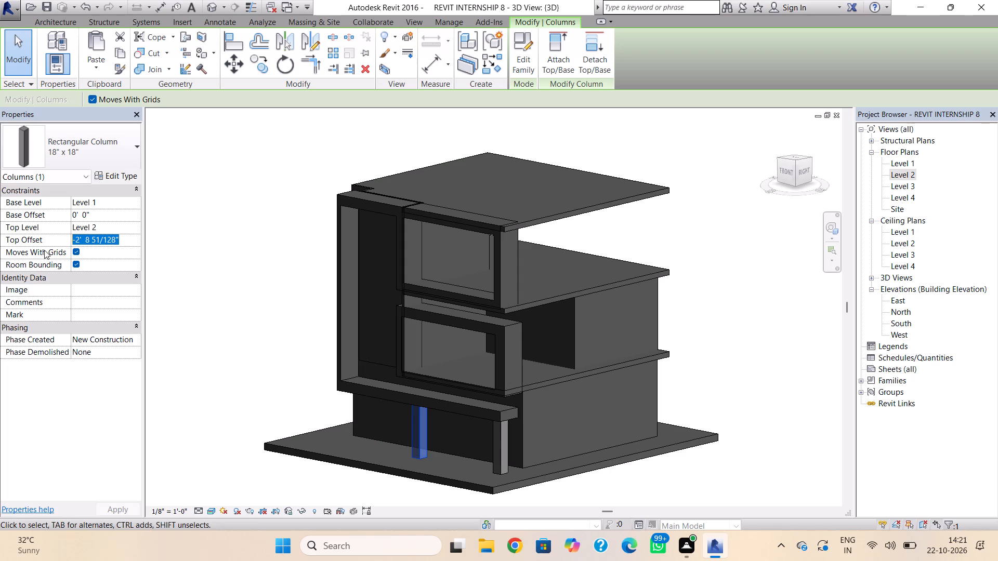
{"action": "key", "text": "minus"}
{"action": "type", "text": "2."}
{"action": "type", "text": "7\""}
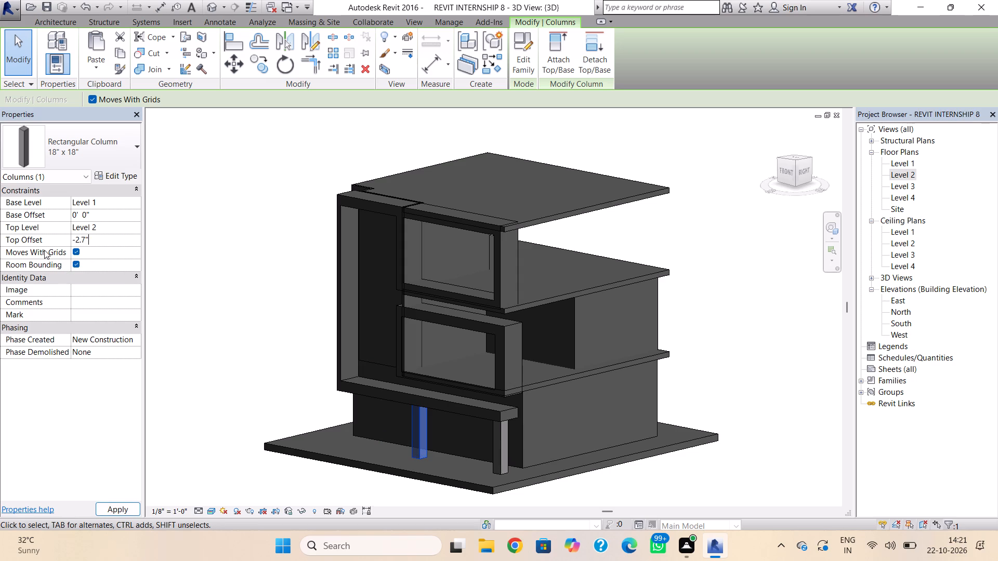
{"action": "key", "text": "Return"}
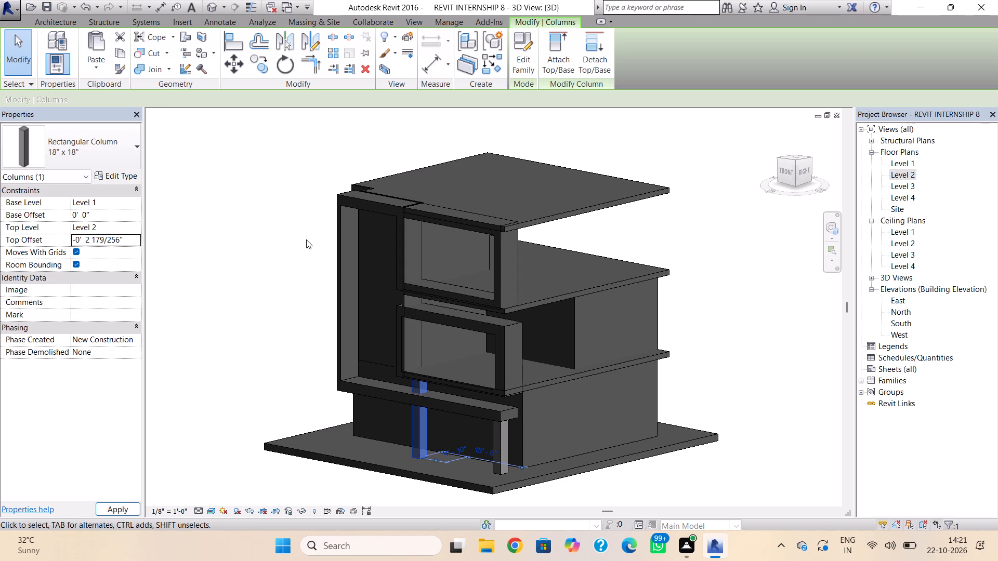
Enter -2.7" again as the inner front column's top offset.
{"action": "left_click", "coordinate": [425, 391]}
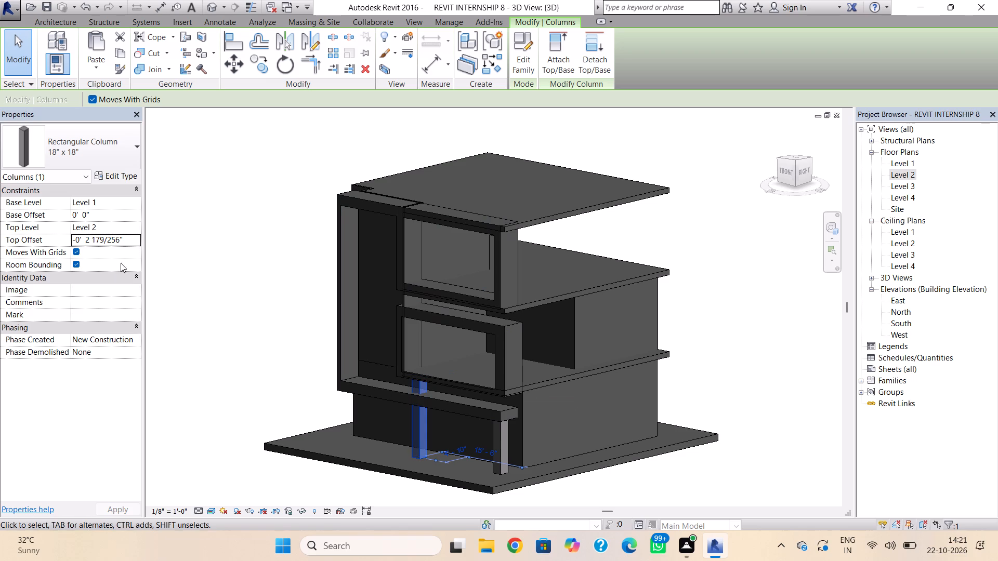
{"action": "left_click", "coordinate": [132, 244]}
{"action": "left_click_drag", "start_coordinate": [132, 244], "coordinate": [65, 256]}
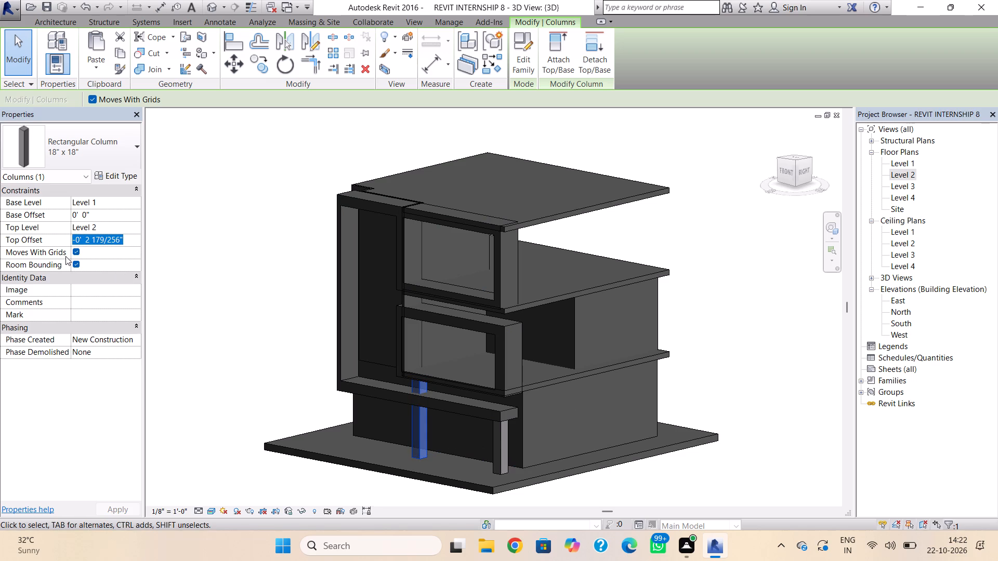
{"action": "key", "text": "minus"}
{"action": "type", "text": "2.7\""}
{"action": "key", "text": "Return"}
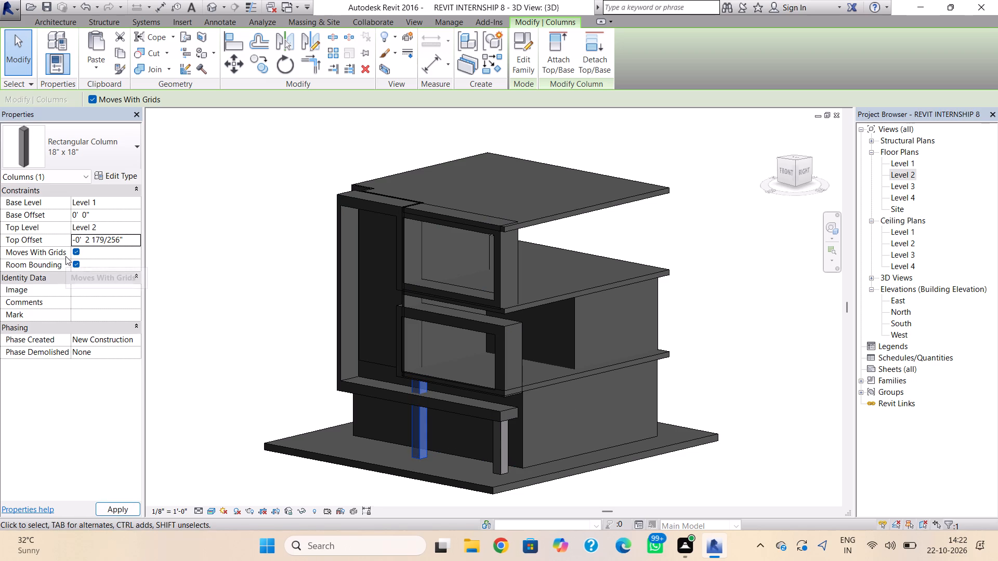
Set the inner front column's top offset to -2.7' so it ends beneath the projecting front frame, and deselect it.
{"action": "left_click", "coordinate": [122, 237]}
{"action": "left_click_drag", "start_coordinate": [122, 237], "coordinate": [72, 247]}
{"action": "type", "text": "2."}
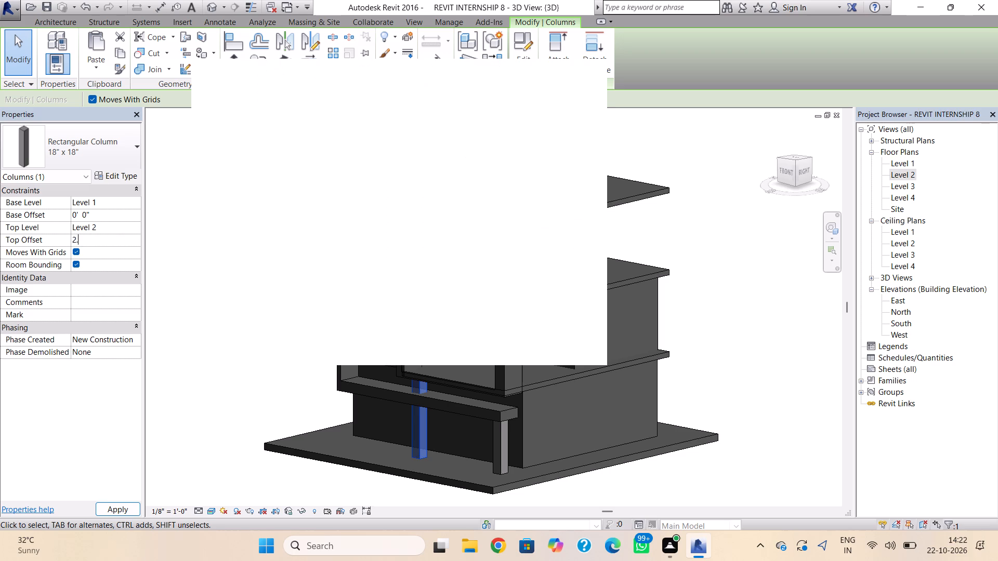
{"action": "key", "text": "BackSpace"}
{"action": "key", "text": "BackSpace"}
{"action": "key", "text": "BackSpace"}
{"action": "key", "text": "minus"}
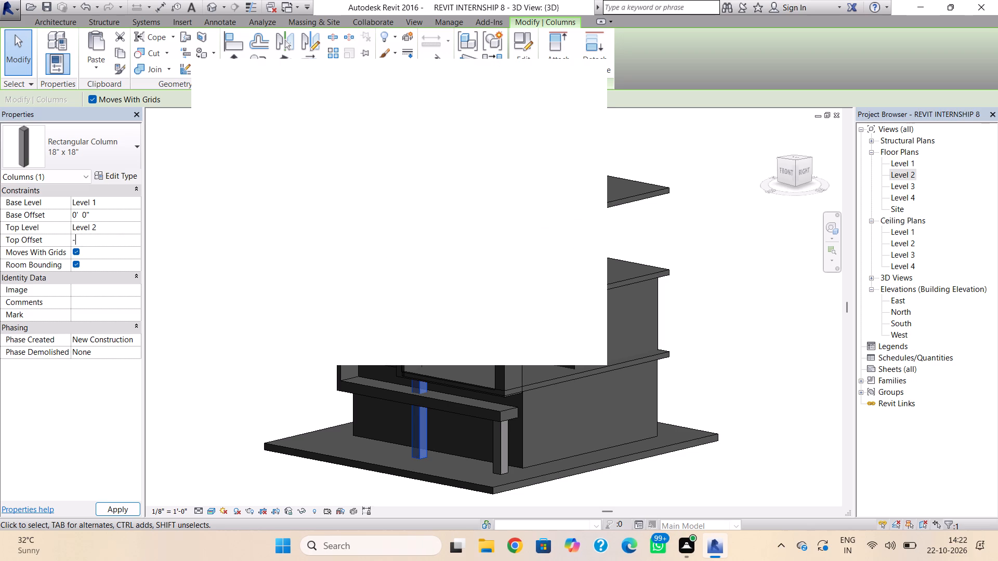
{"action": "type", "text": "2.7'"}
{"action": "key", "text": "Return"}
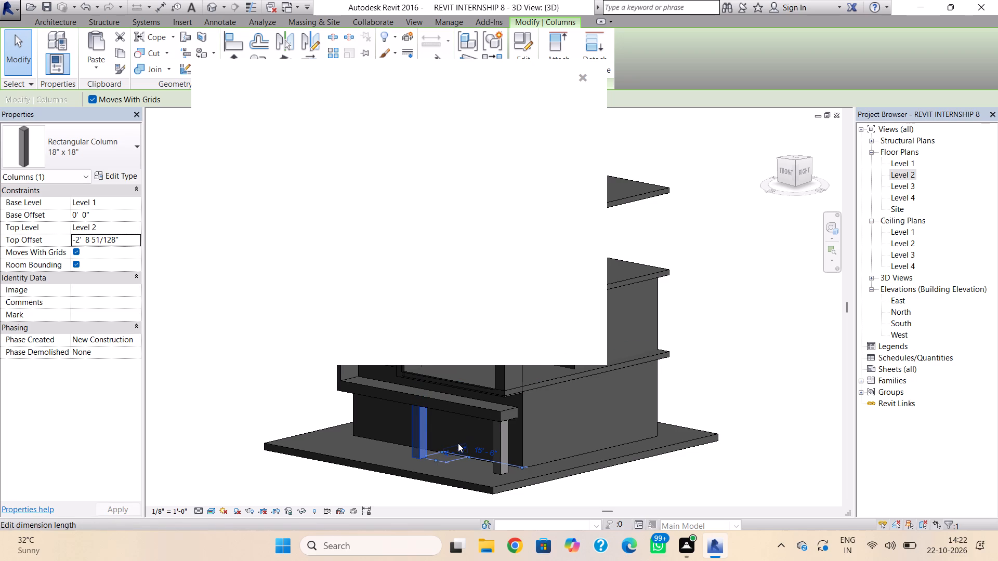
{"action": "key", "text": "Escape"}
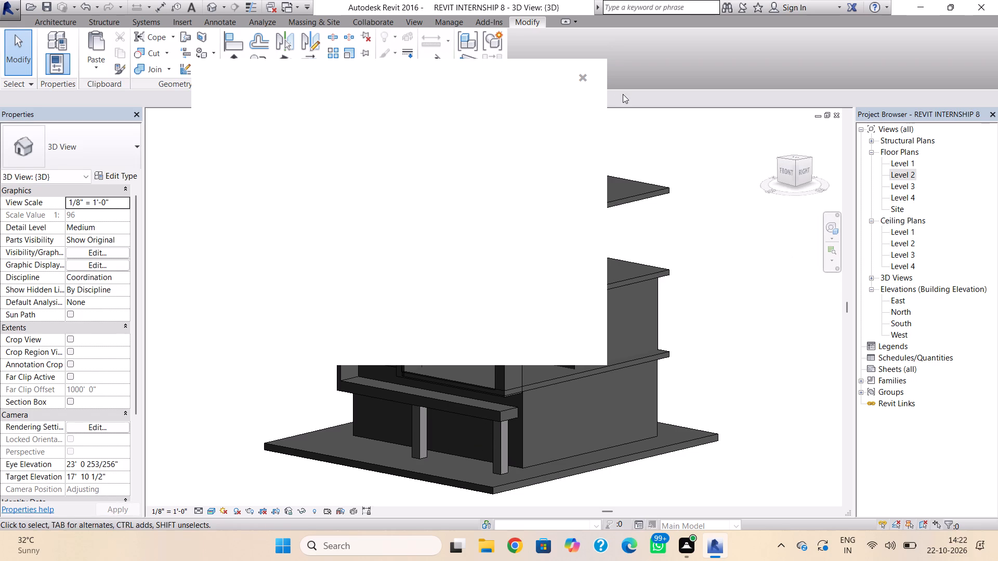
{"action": "left_click", "coordinate": [580, 76]}
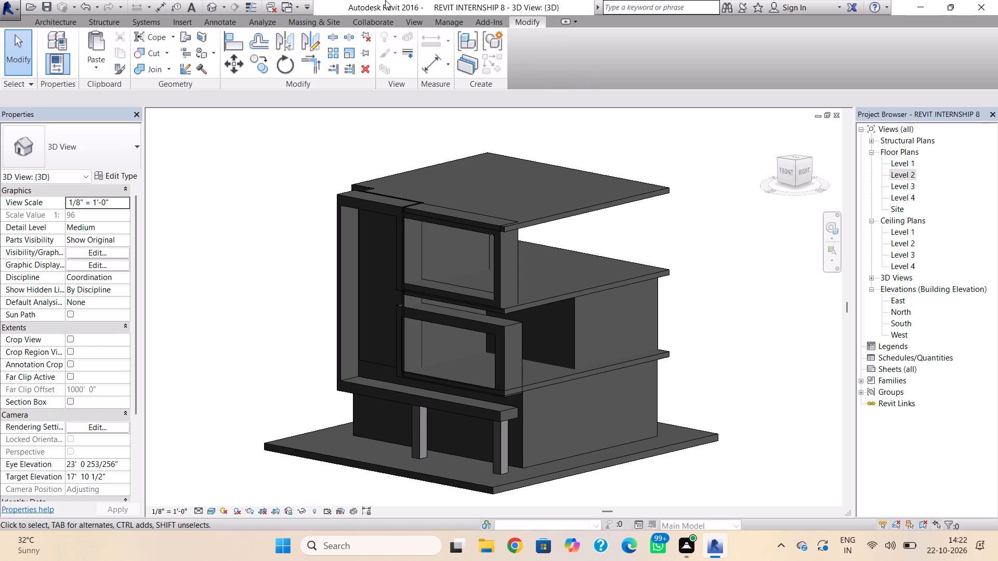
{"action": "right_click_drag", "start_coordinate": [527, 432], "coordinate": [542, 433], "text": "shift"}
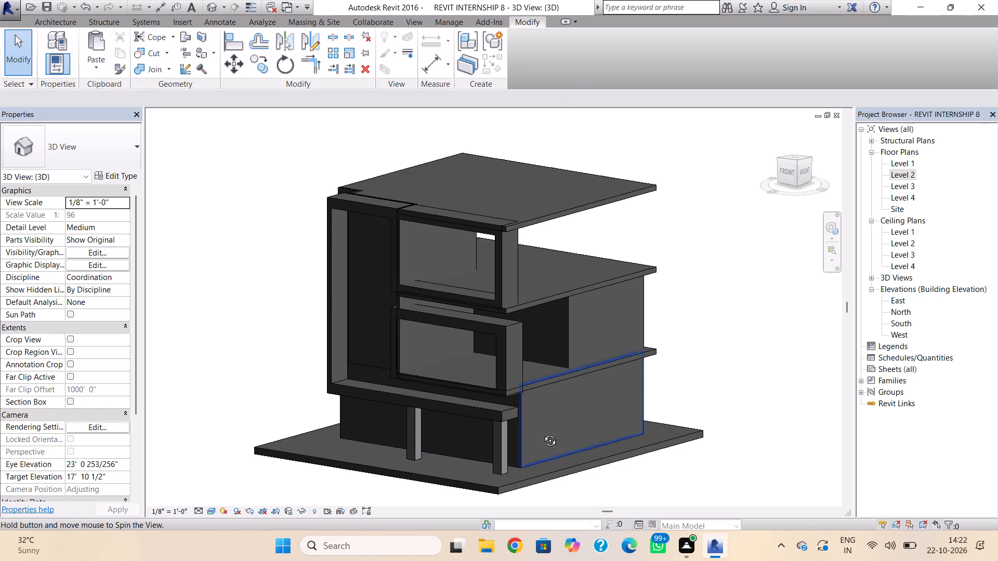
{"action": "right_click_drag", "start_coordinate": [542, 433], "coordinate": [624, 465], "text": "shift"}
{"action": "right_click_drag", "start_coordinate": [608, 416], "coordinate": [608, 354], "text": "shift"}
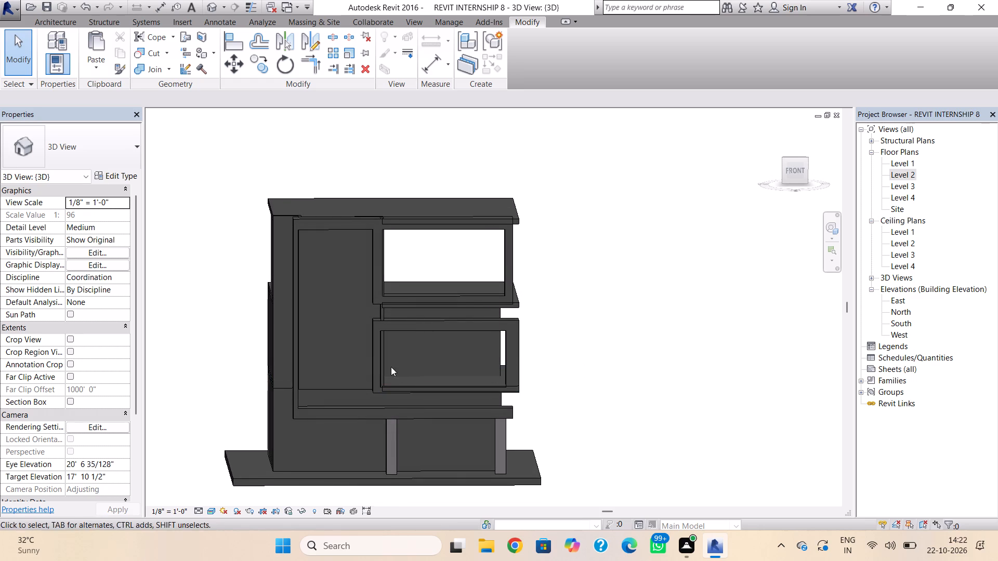
Widen the inner side post of the lower front frame until its opening edge lines up with the upper opening's edge.
{"action": "left_click", "coordinate": [379, 364]}
{"action": "scroll", "coordinate": [398, 367], "scroll_direction": "up", "scroll_amount": 3}
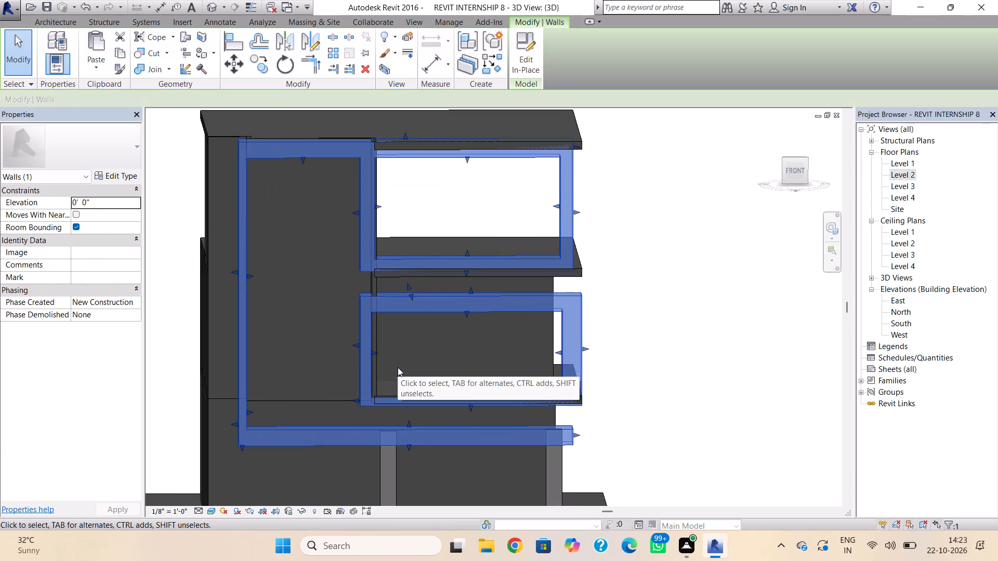
{"action": "scroll", "coordinate": [398, 367], "scroll_direction": "up", "scroll_amount": 3}
{"action": "middle_click_drag", "start_coordinate": [398, 367], "coordinate": [413, 410]}
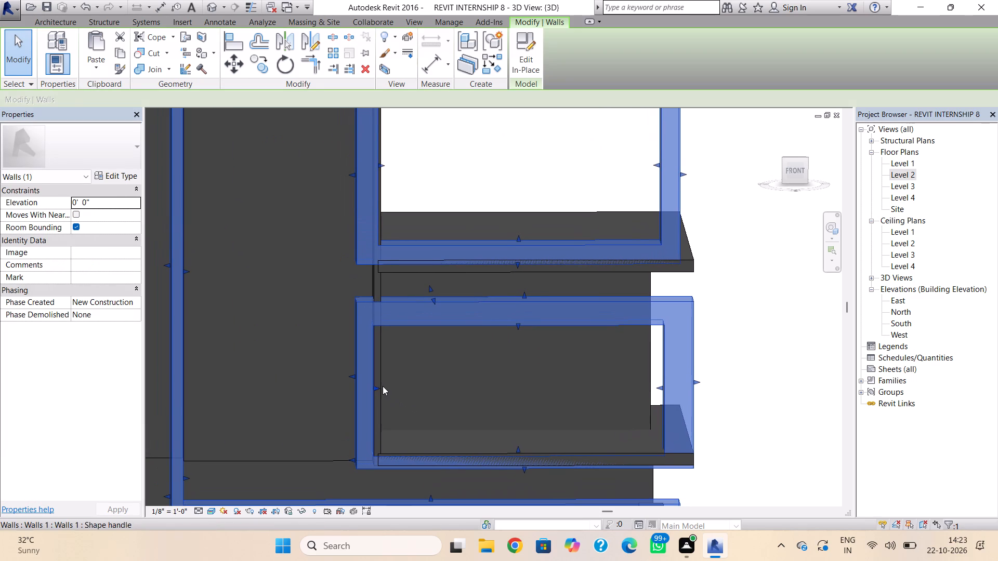
{"action": "left_click_drag", "start_coordinate": [382, 385], "coordinate": [386, 385]}
{"action": "left_click", "coordinate": [386, 385]}
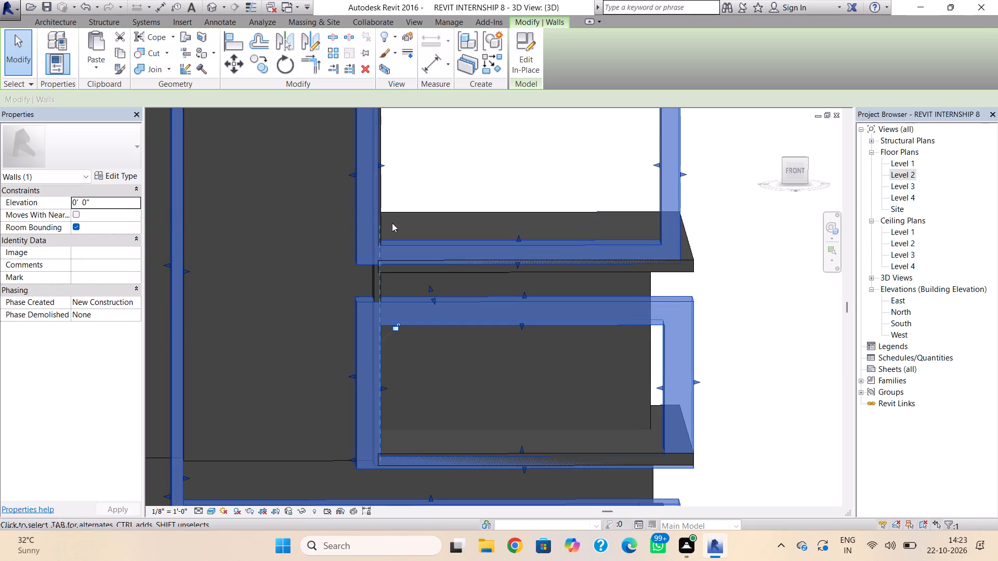
{"action": "middle_click_drag", "start_coordinate": [393, 217], "coordinate": [410, 344]}
{"action": "left_click", "coordinate": [401, 293]}
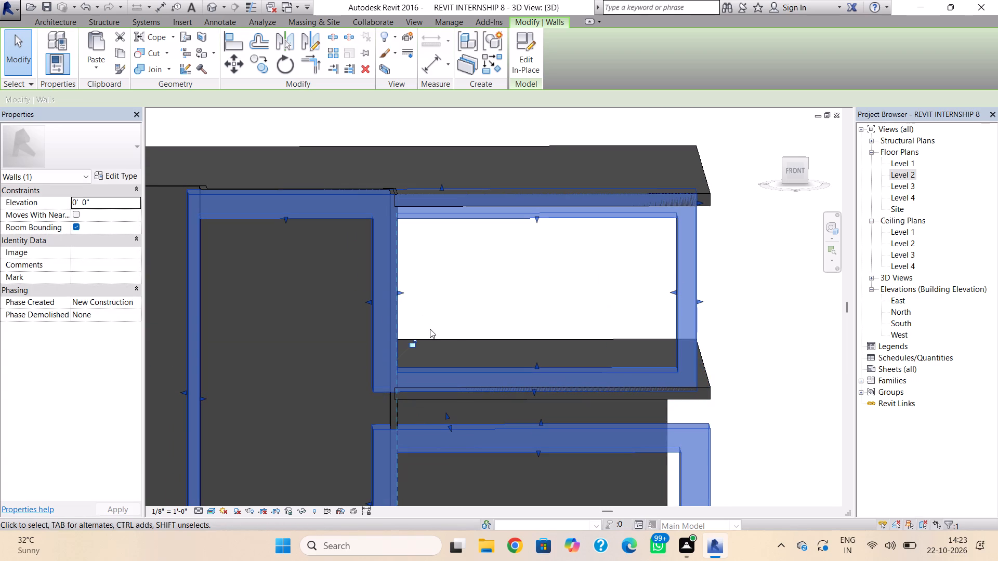
{"action": "key", "text": "Escape"}
{"action": "left_click", "coordinate": [431, 377]}
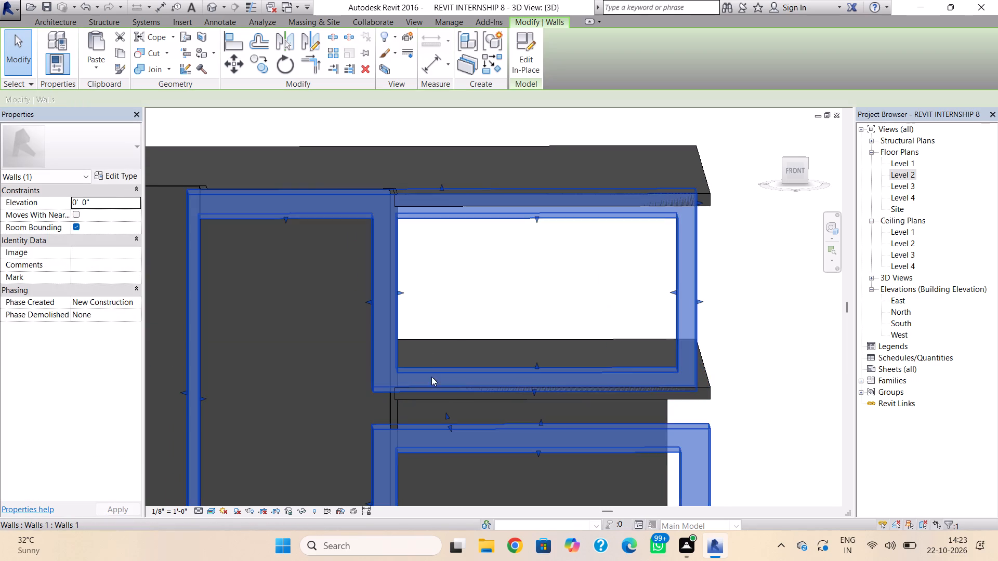
Raise the underside of the upper front frame flush with the top edge of the Level 3 roof.
{"action": "left_click", "coordinate": [707, 395]}
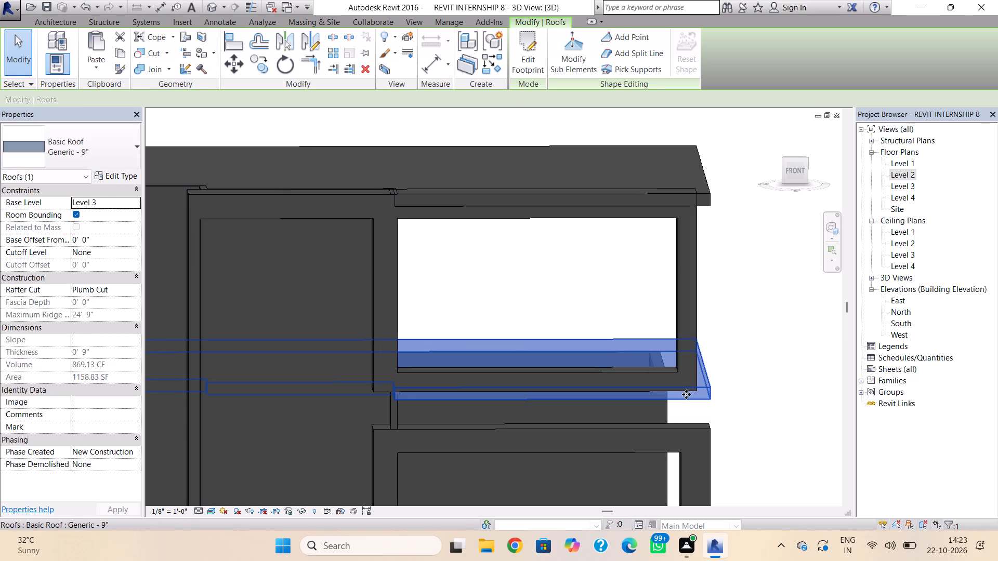
{"action": "left_click", "coordinate": [693, 376]}
{"action": "scroll", "coordinate": [553, 412], "scroll_direction": "up", "scroll_amount": 4}
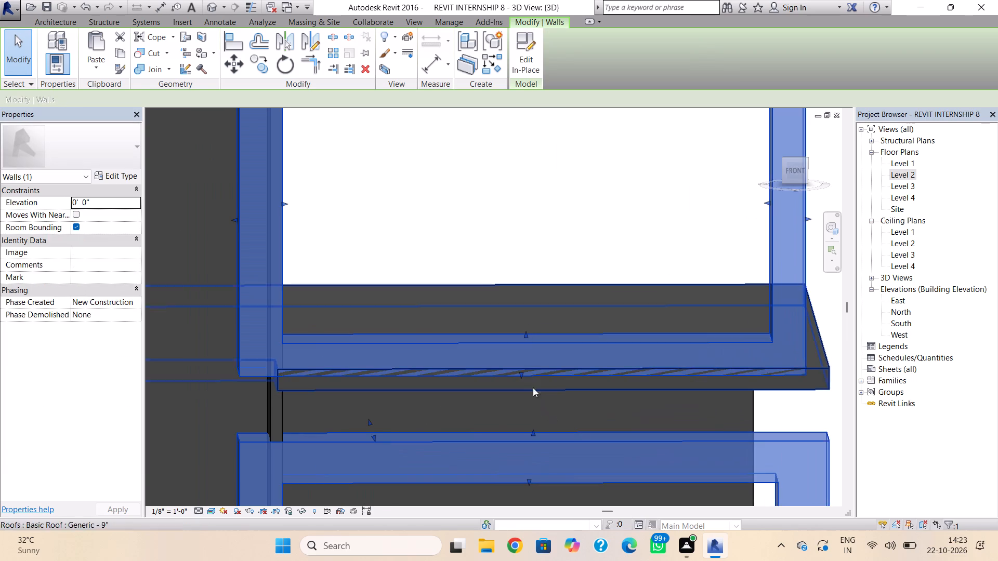
{"action": "left_click_drag", "start_coordinate": [523, 375], "coordinate": [523, 366]}
{"action": "key", "text": "Escape"}
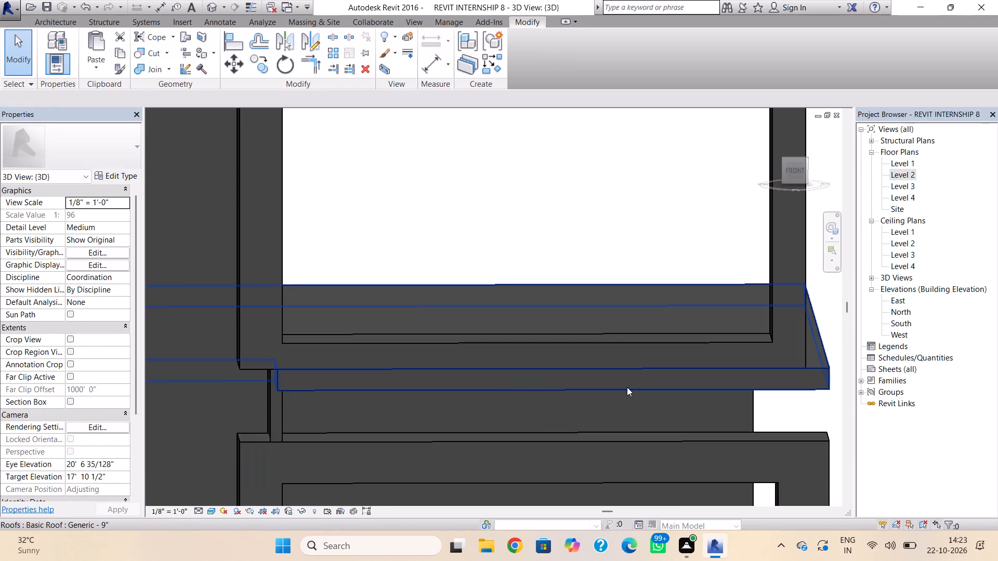
Pull the Level 3 roof footprint's front boundary back to 3'-0", finish the footprint, and try attaching the highlighted walls to the roof.
{"action": "scroll", "coordinate": [626, 405], "scroll_direction": "down", "scroll_amount": 2}
{"action": "double_click", "coordinate": [640, 390]}
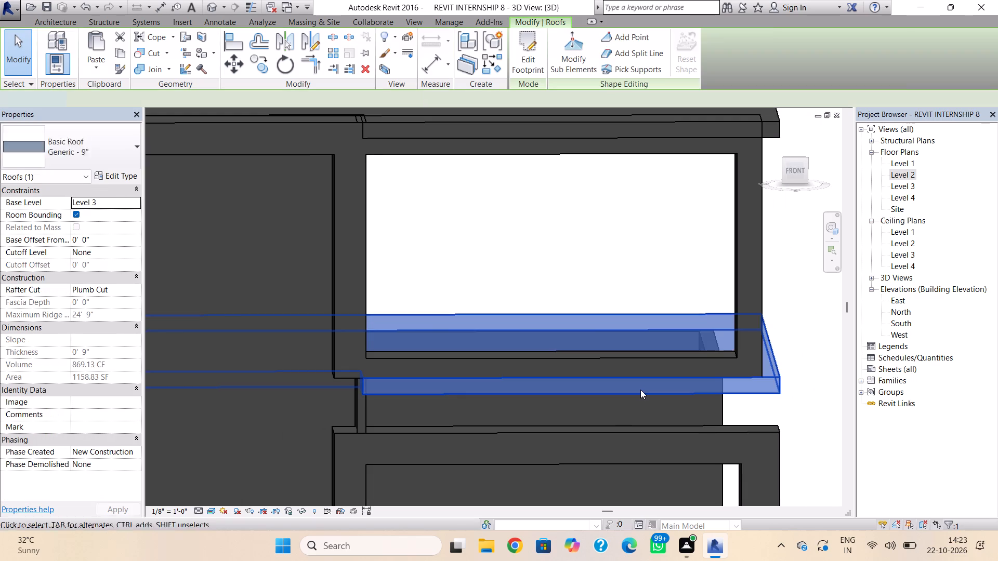
{"action": "double_click", "coordinate": [905, 176]}
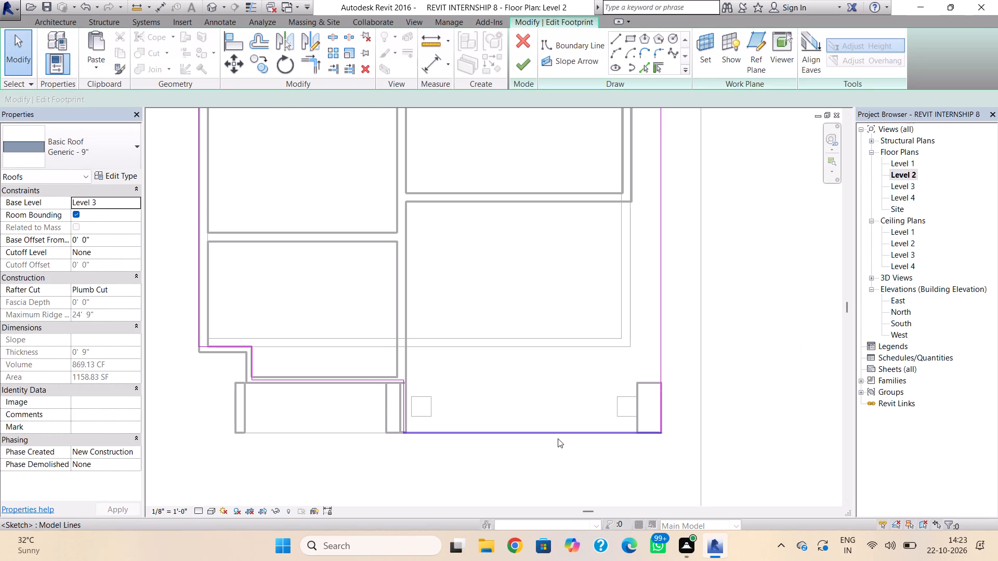
{"action": "left_click", "coordinate": [558, 438]}
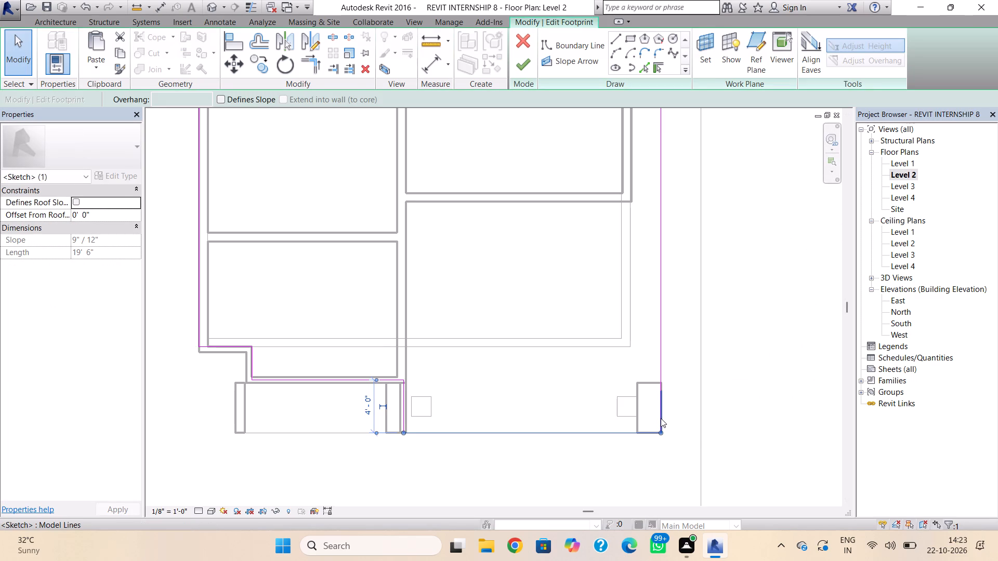
{"action": "key", "text": "Up"}
{"action": "key", "text": "Up"}
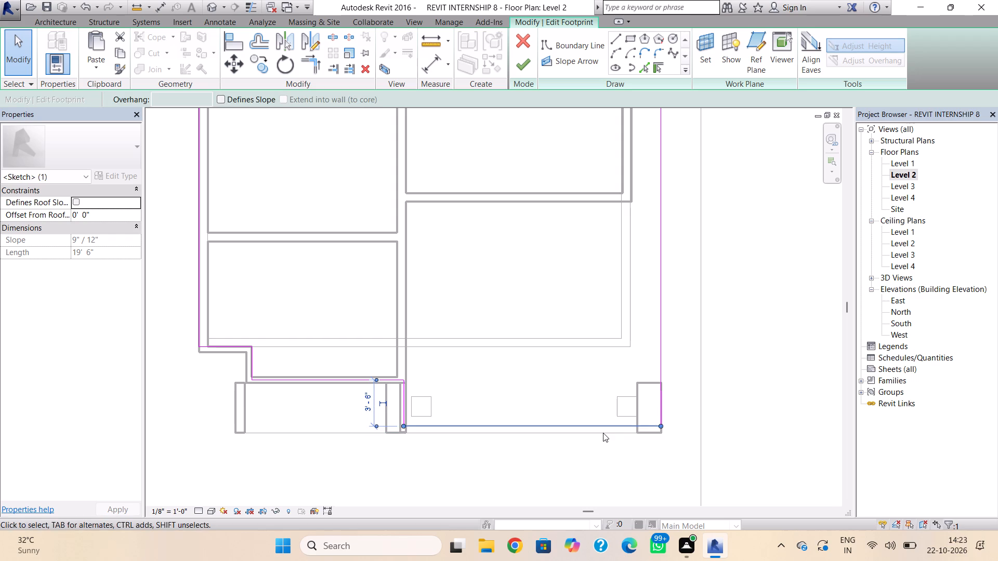
{"action": "key", "text": "Up"}
{"action": "key", "text": "Up"}
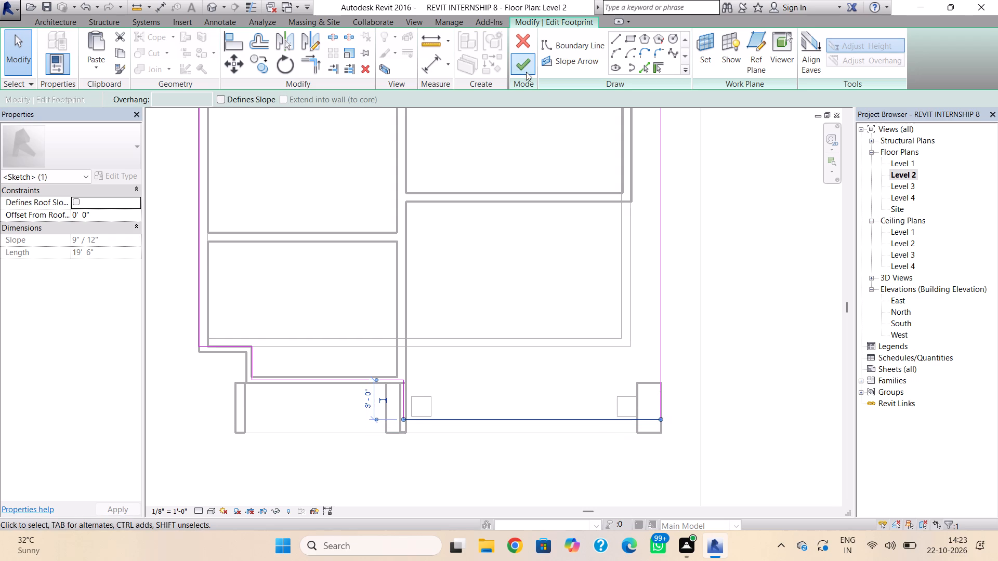
{"action": "left_click", "coordinate": [524, 71]}
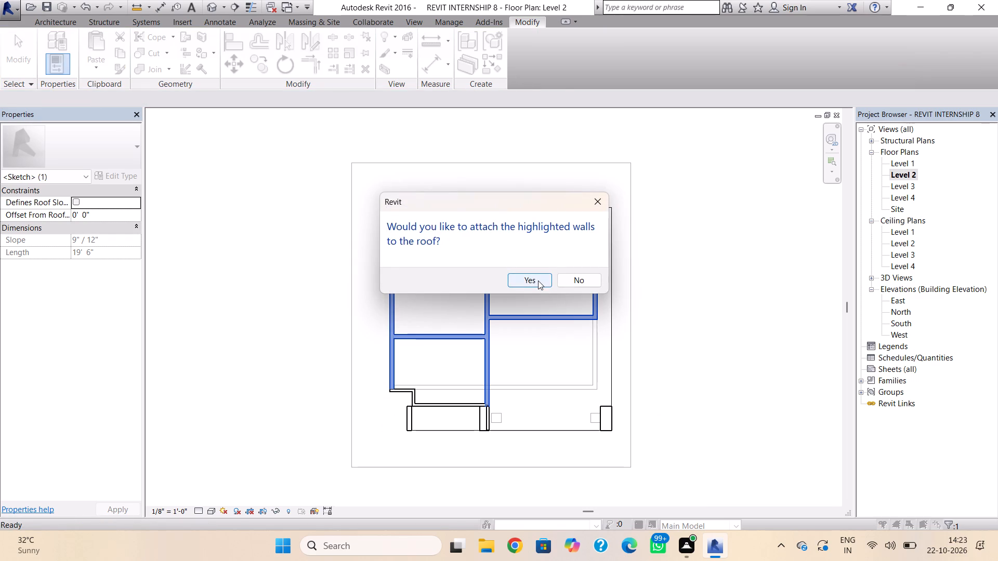
{"action": "left_click", "coordinate": [538, 280]}
{"action": "left_click", "coordinate": [953, 517]}
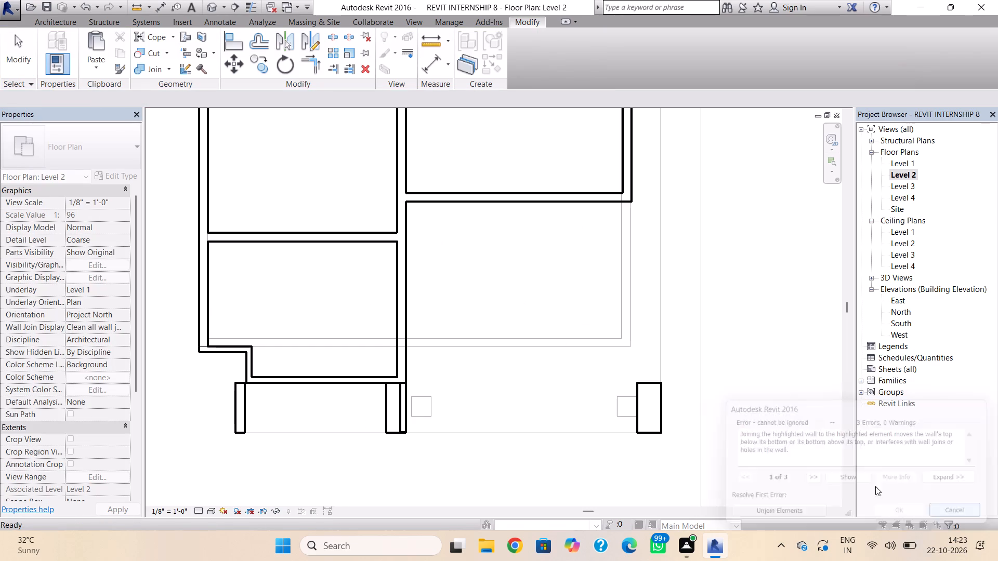
Examine the edited roof edge and the two front frames in 3D, dismissing the blank notification window.
{"action": "left_click", "coordinate": [212, 6]}
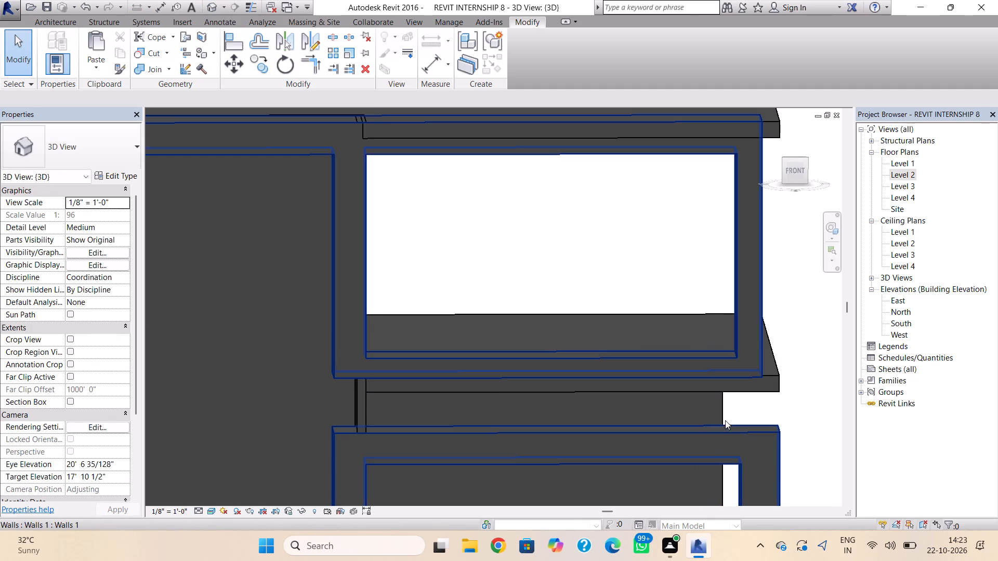
{"action": "right_click_drag", "start_coordinate": [780, 440], "coordinate": [699, 444], "text": "shift"}
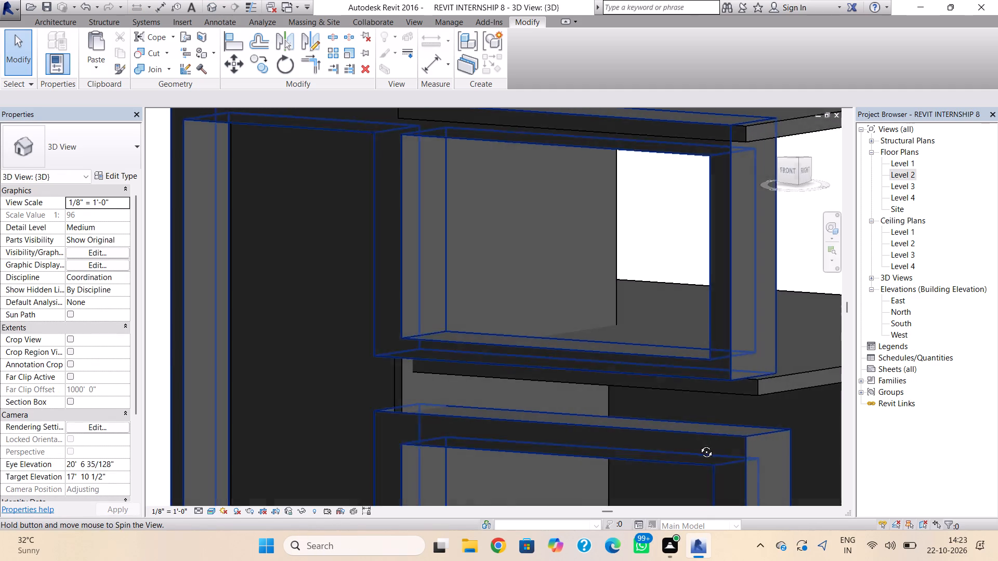
{"action": "right_click_drag", "start_coordinate": [699, 444], "coordinate": [778, 436], "text": "shift"}
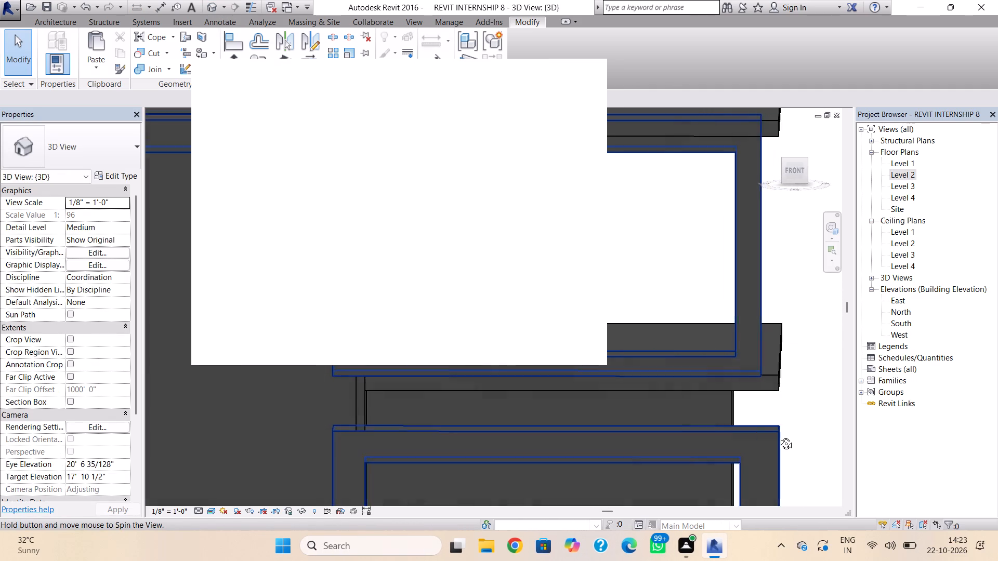
{"action": "right_click_drag", "start_coordinate": [778, 436], "coordinate": [797, 470], "text": "shift"}
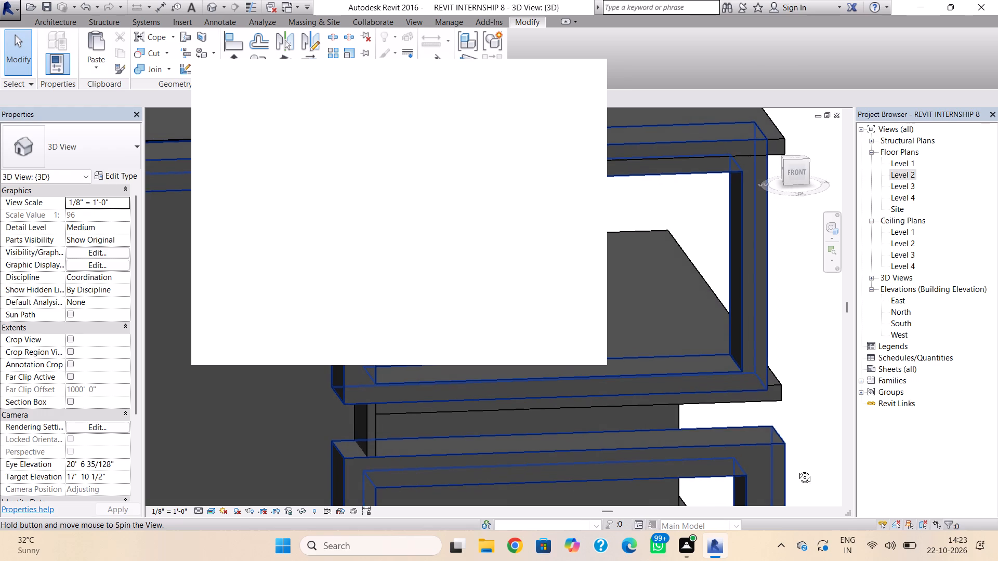
{"action": "right_click_drag", "start_coordinate": [797, 470], "coordinate": [793, 428], "text": "shift"}
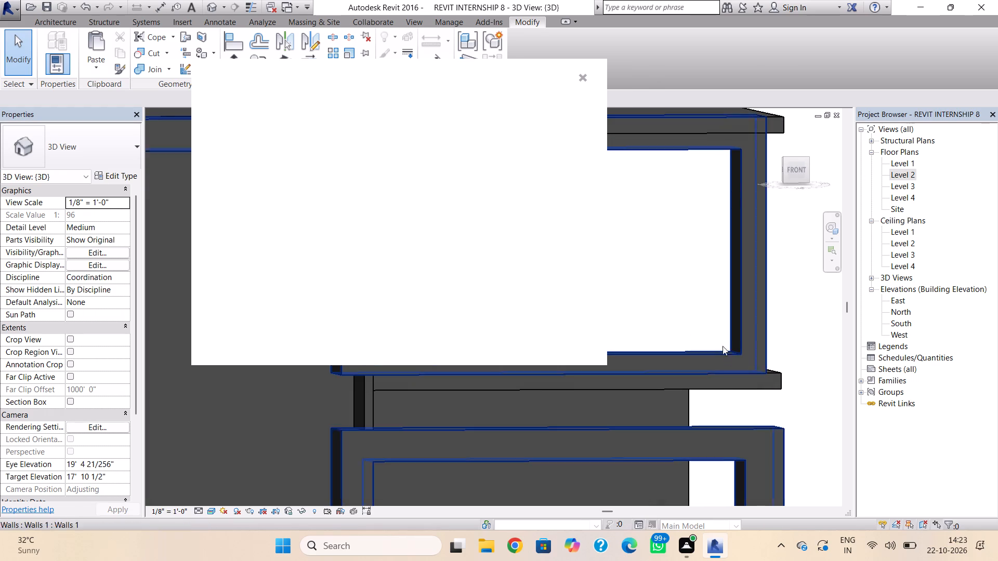
{"action": "left_click", "coordinate": [585, 76]}
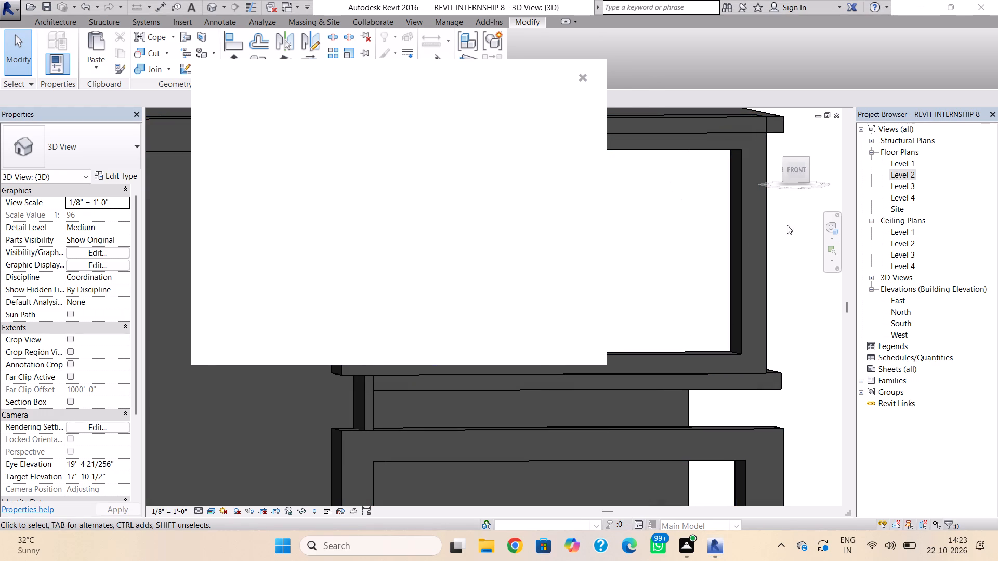
{"action": "scroll", "coordinate": [861, 256], "scroll_direction": "down", "scroll_amount": 4}
{"action": "scroll", "coordinate": [713, 326], "scroll_direction": "down", "scroll_amount": 4}
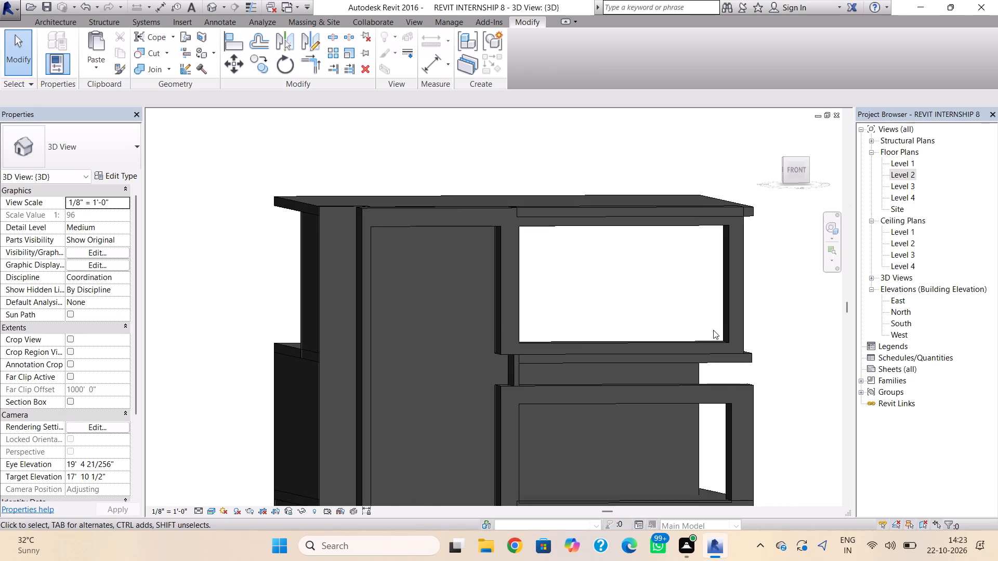
{"action": "middle_click_drag", "start_coordinate": [712, 331], "coordinate": [687, 247]}
{"action": "scroll", "coordinate": [685, 298], "scroll_direction": "up", "scroll_amount": 1}
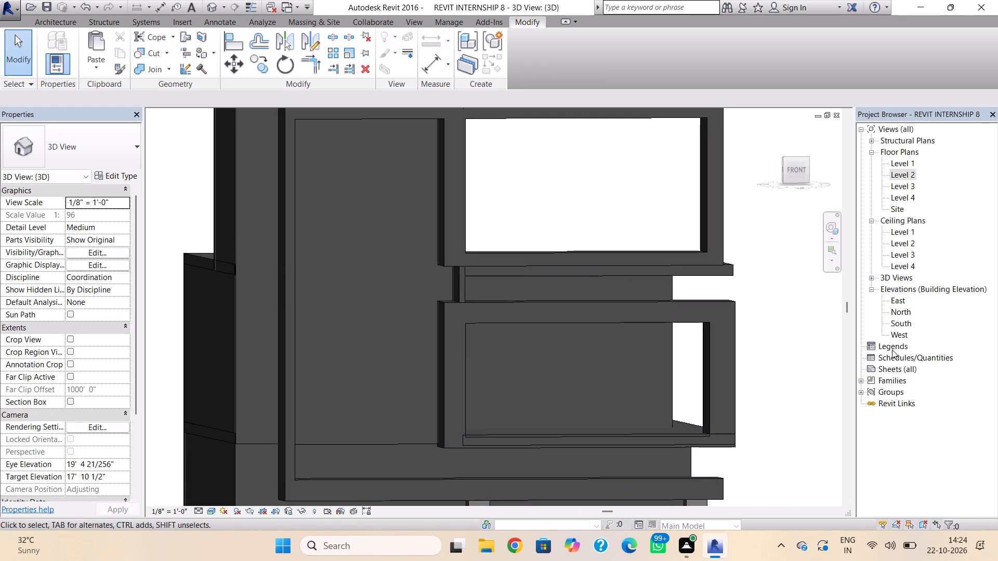
On Level 3, place a Generic - 8" wall, 20' high, across the front frame opening and nudge it to the 3'-8 1/2" offset.
{"action": "double_click", "coordinate": [904, 174]}
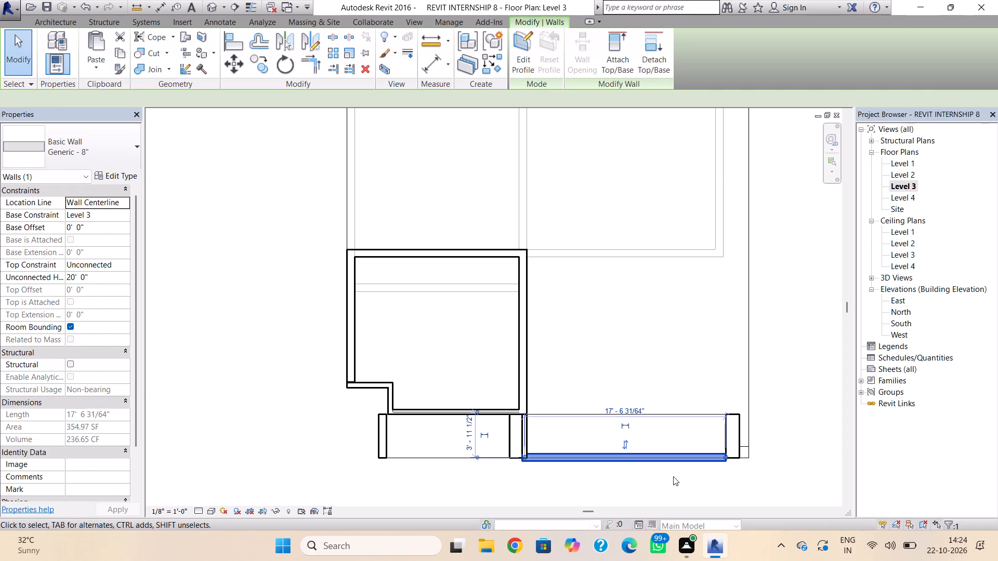
{"action": "key", "text": "Up"}
{"action": "key", "text": "Up"}
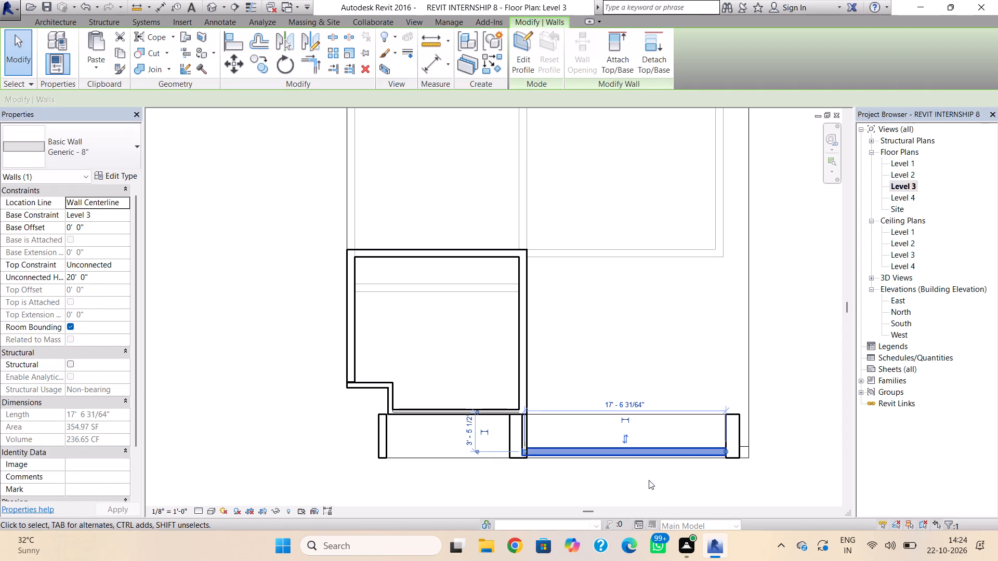
{"action": "key", "text": "Down"}
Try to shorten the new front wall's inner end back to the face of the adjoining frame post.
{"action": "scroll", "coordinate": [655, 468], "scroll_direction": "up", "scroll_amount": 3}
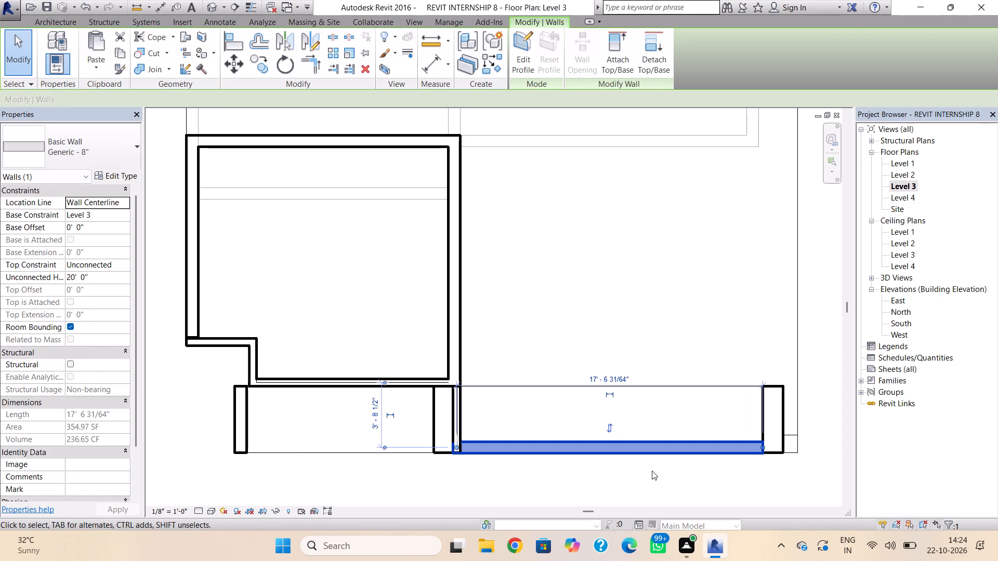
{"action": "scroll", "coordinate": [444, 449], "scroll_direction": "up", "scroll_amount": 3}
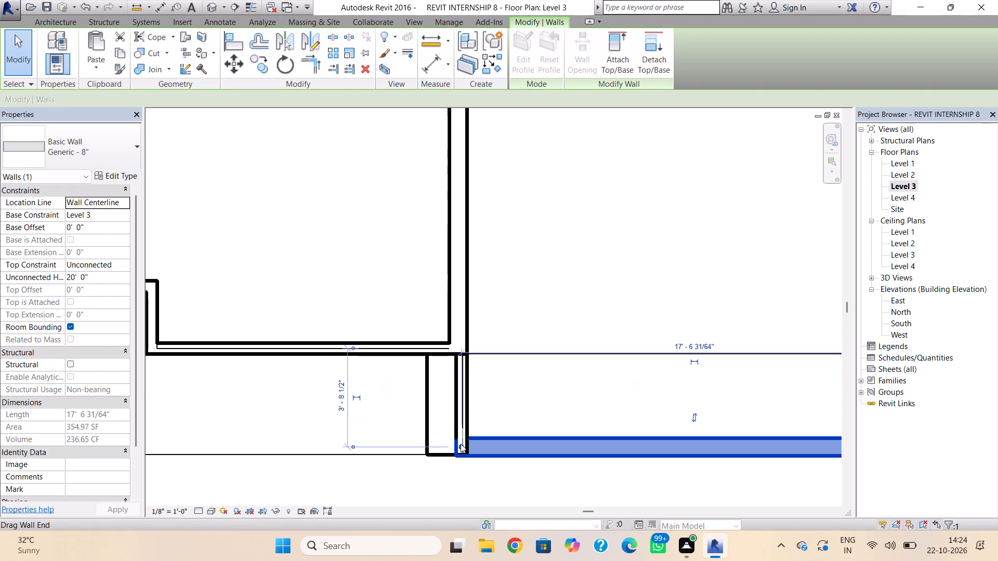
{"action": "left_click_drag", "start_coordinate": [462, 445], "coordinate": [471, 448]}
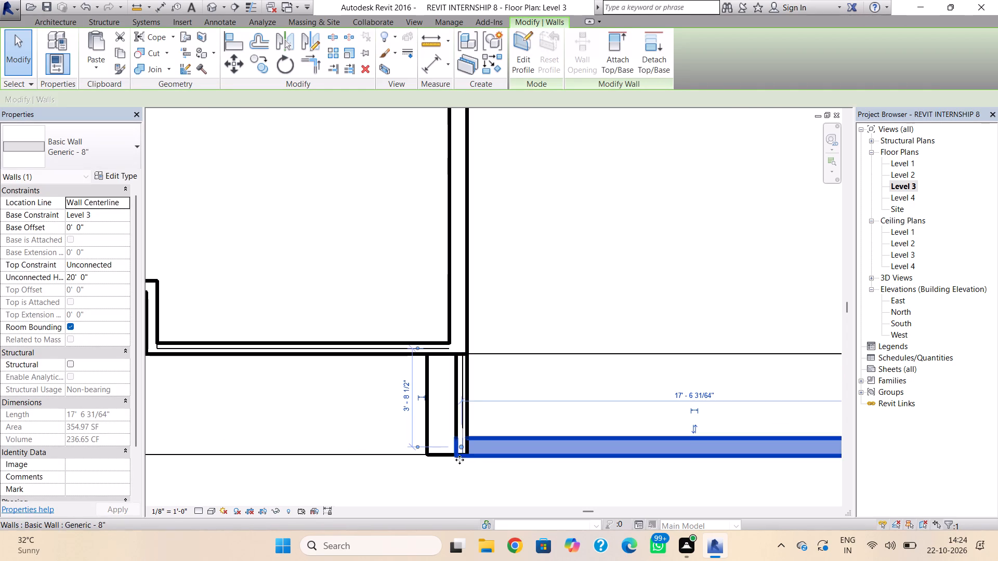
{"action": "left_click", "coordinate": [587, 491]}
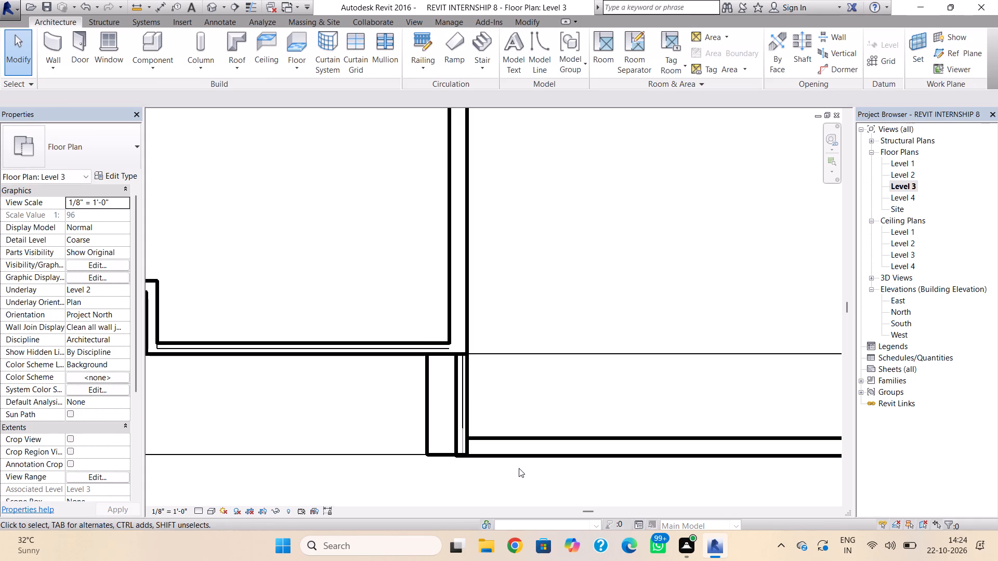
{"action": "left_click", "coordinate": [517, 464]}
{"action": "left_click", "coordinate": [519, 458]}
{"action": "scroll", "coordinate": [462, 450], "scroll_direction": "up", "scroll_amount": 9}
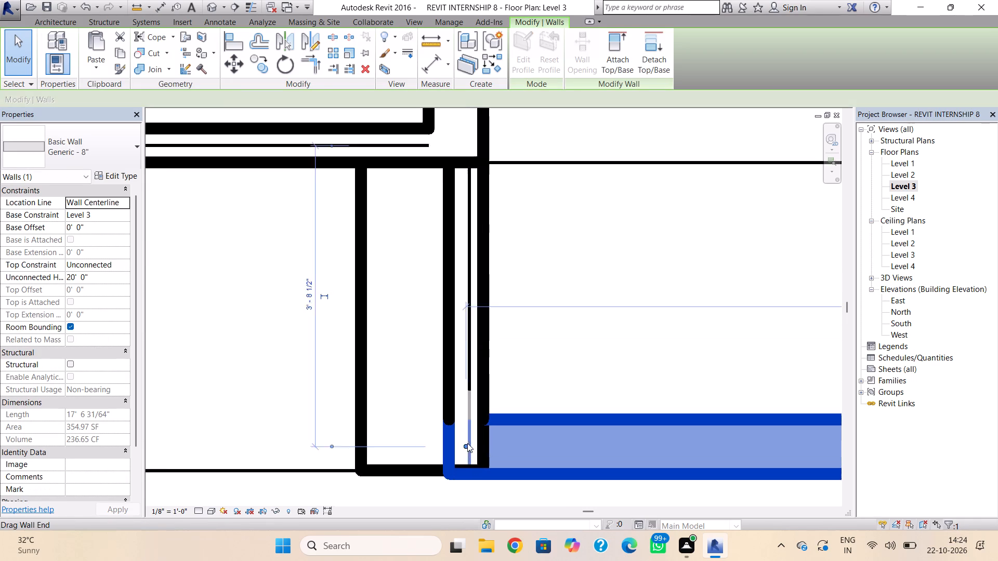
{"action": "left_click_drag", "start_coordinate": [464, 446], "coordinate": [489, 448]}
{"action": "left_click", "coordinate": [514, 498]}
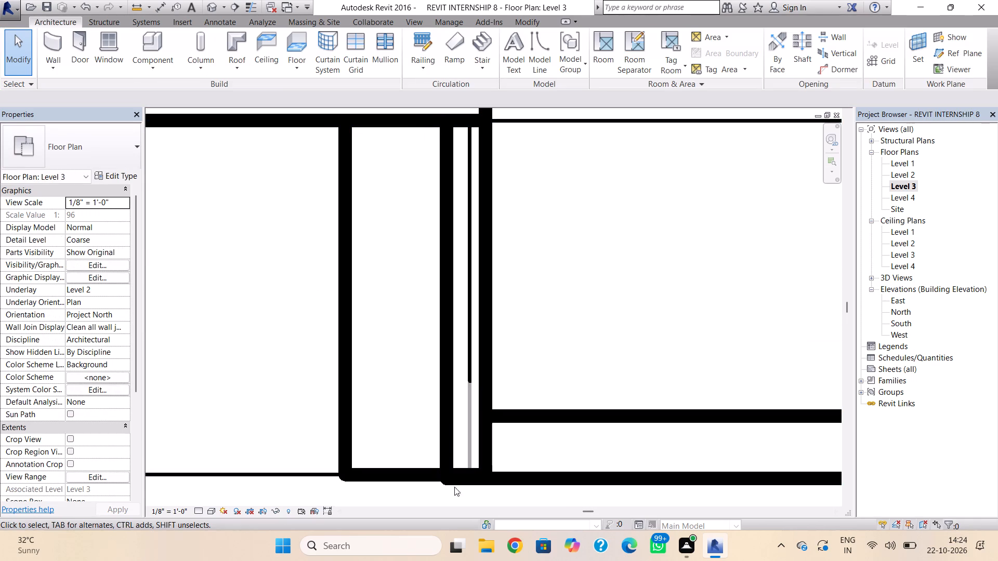
Examine the new front wall in 3D, checking its height and fit against the upper frame and roofs.
{"action": "left_click", "coordinate": [214, 7]}
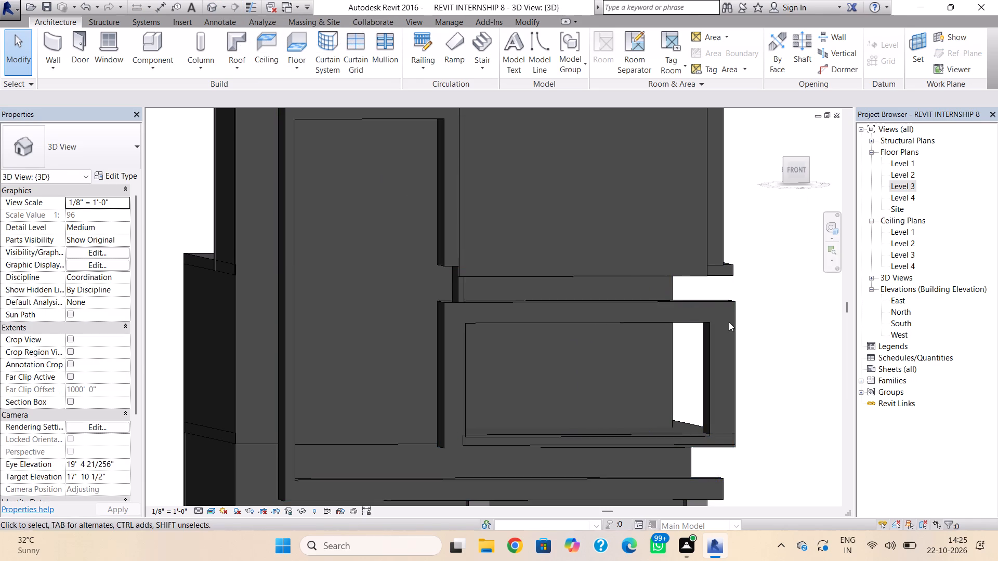
{"action": "right_click_drag", "start_coordinate": [716, 325], "coordinate": [660, 340], "text": "shift"}
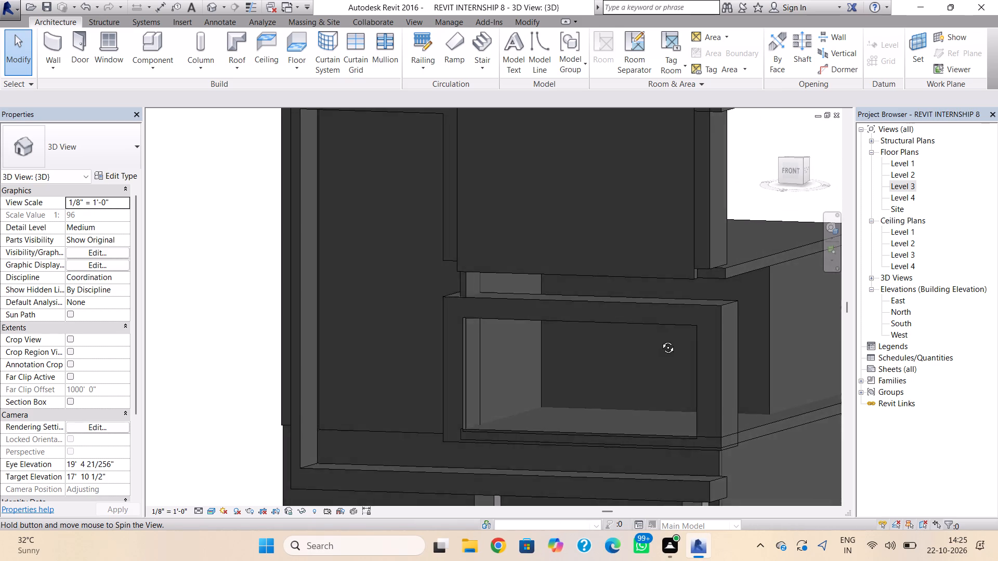
{"action": "right_click_drag", "start_coordinate": [660, 340], "coordinate": [645, 349], "text": "shift"}
{"action": "scroll", "coordinate": [645, 349], "scroll_direction": "down", "scroll_amount": 3}
{"action": "middle_click_drag", "start_coordinate": [645, 349], "coordinate": [645, 338]}
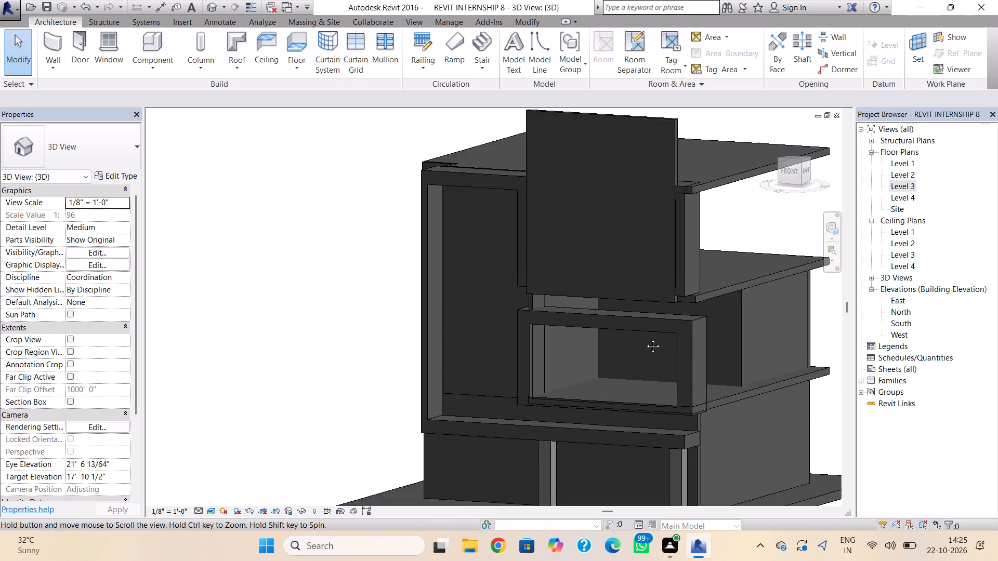
{"action": "middle_click_drag", "start_coordinate": [645, 338], "coordinate": [655, 244]}
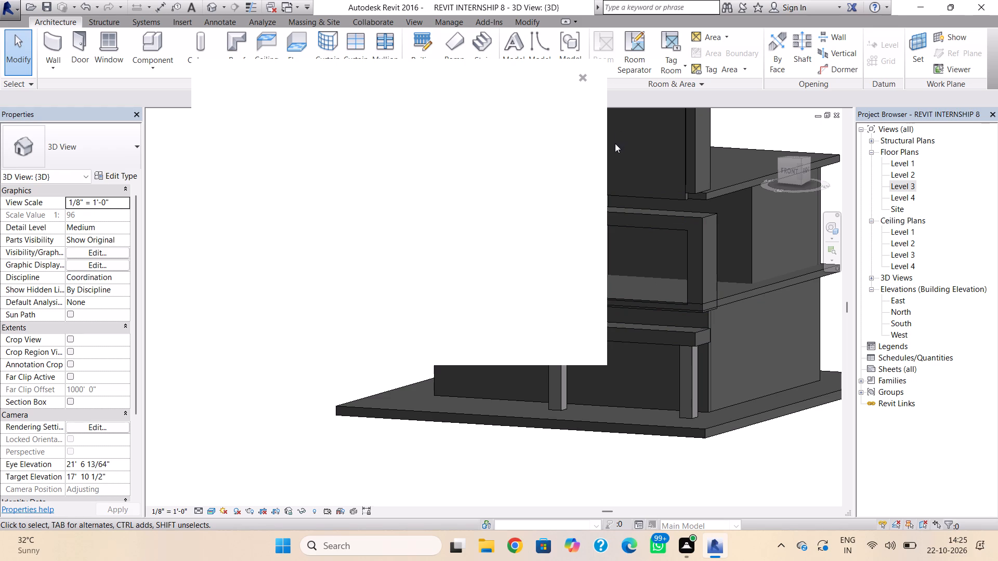
Check the new front wall's placement on the Level 3 plan, dismissing the blank notification windows.
{"action": "left_click", "coordinate": [578, 76]}
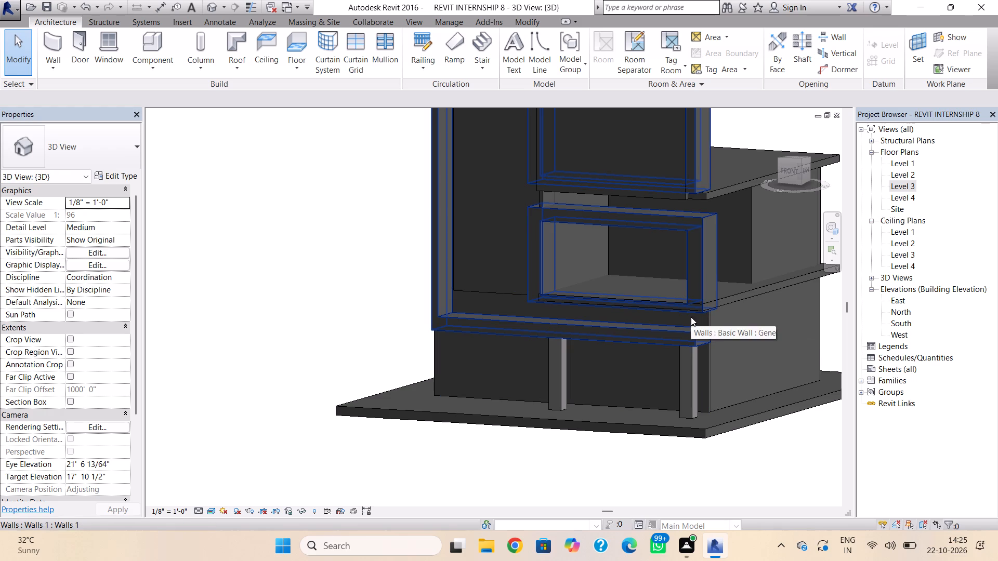
{"action": "double_click", "coordinate": [905, 182]}
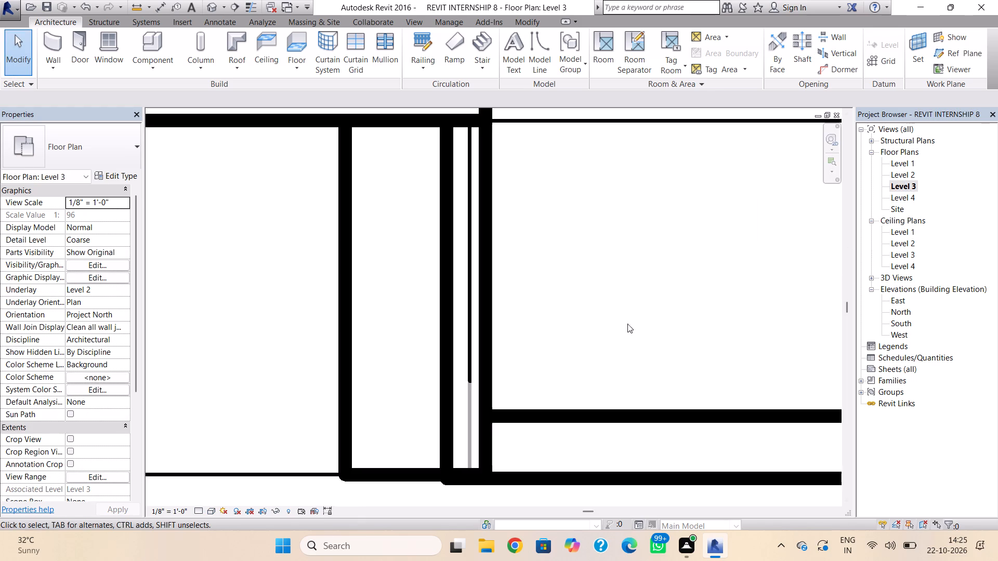
{"action": "scroll", "coordinate": [622, 335], "scroll_direction": "down", "scroll_amount": 7}
{"action": "middle_click_drag", "start_coordinate": [612, 352], "coordinate": [501, 343]}
{"action": "double_click", "coordinate": [513, 365]}
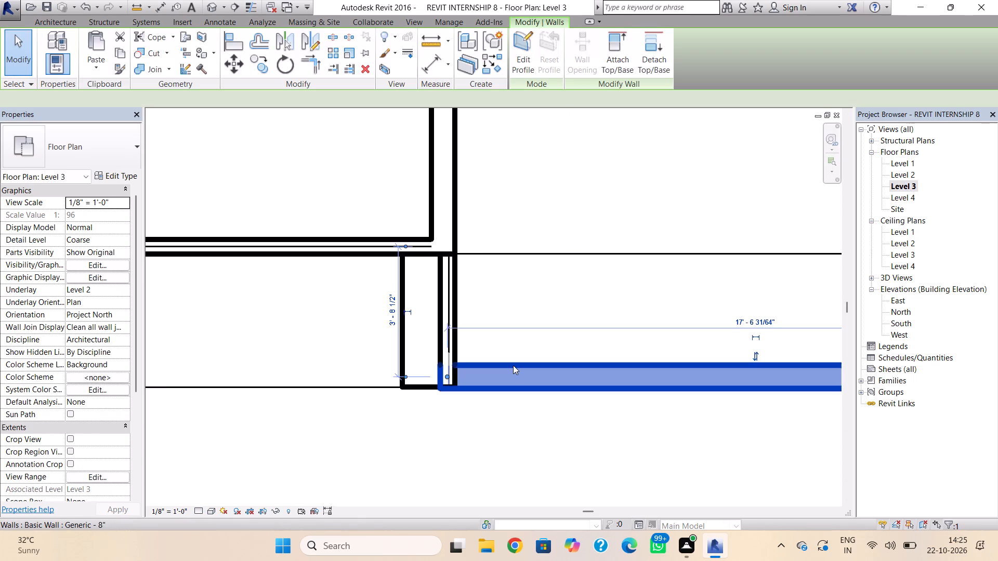
{"action": "left_click", "coordinate": [584, 121]}
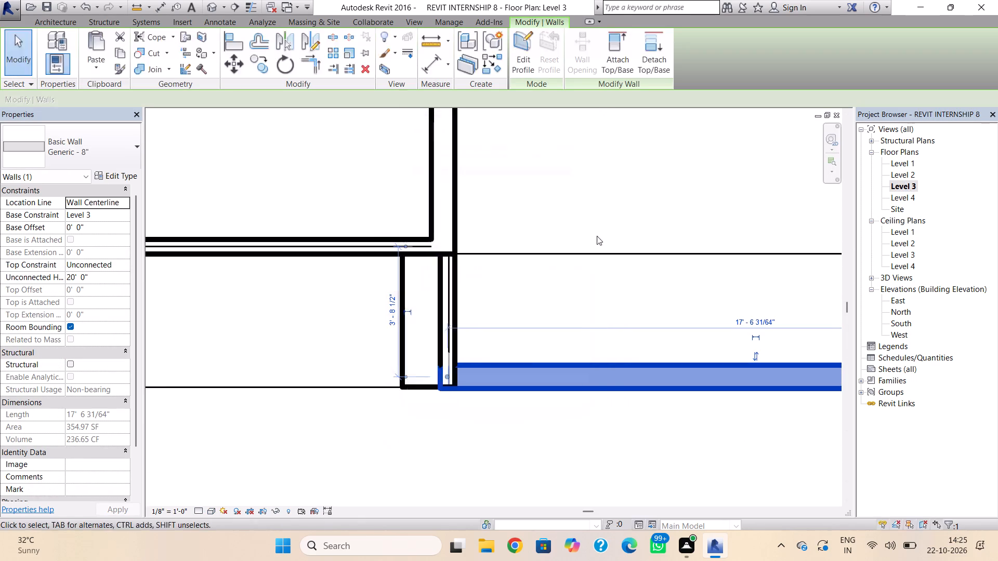
{"action": "left_click", "coordinate": [211, 2]}
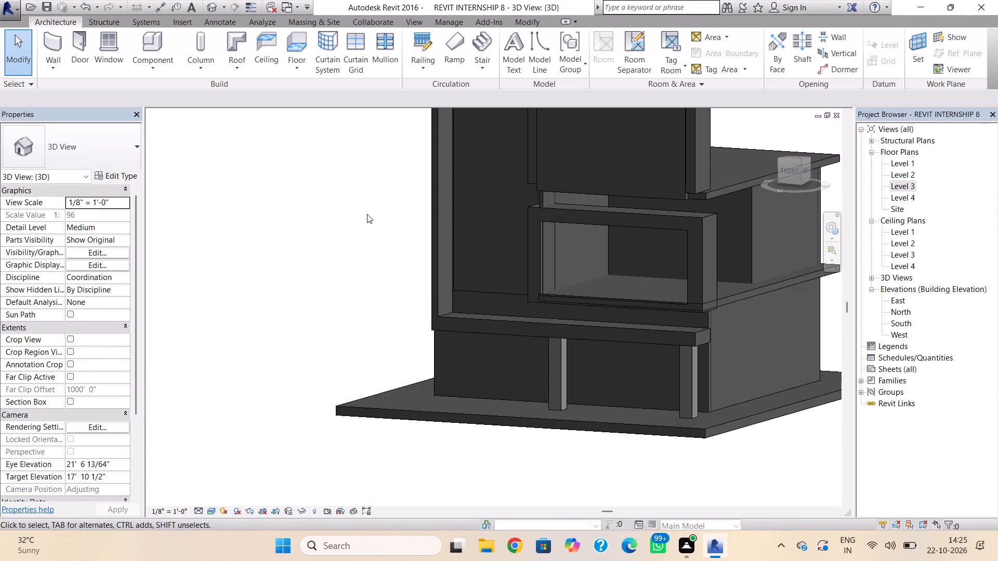
In 3D, stretch the Level 3 front wall's base down to a -1' 10" offset and lower its top to a 1' 10" height.
{"action": "scroll", "coordinate": [622, 263], "scroll_direction": "down", "scroll_amount": 1}
{"action": "middle_click_drag", "start_coordinate": [618, 305], "coordinate": [601, 436]}
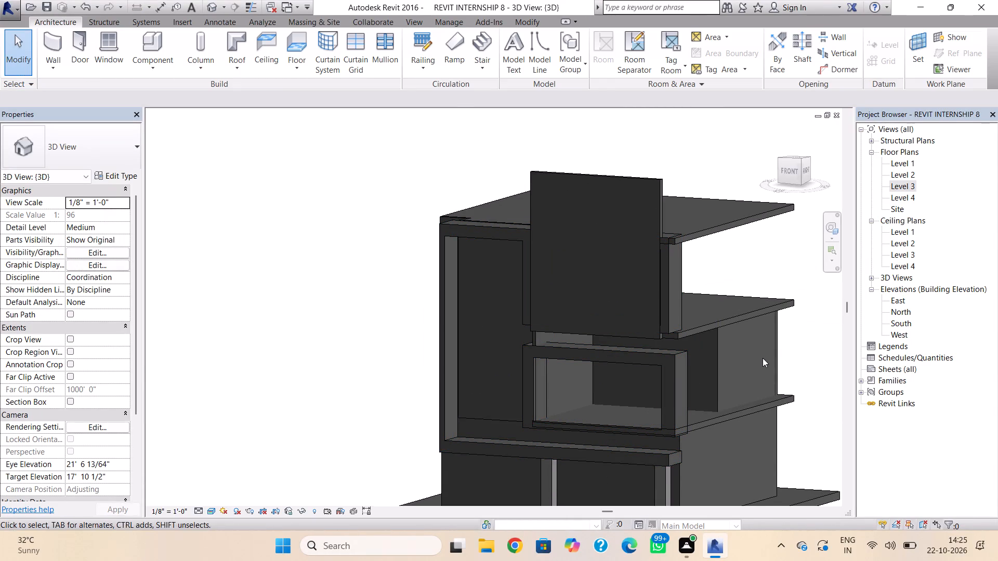
{"action": "key", "text": "Escape"}
{"action": "right_click_drag", "start_coordinate": [737, 376], "coordinate": [631, 388], "text": "shift"}
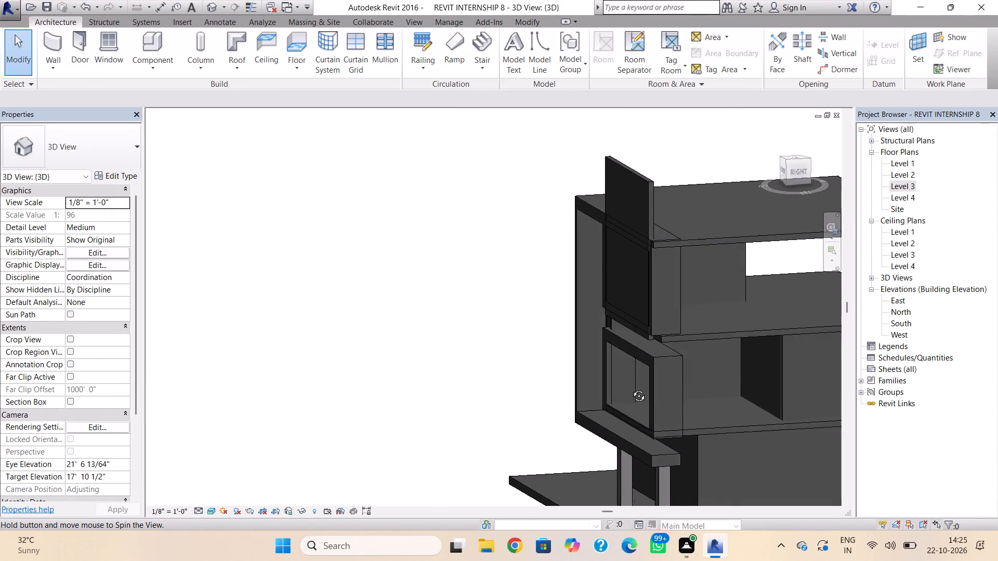
{"action": "right_click_drag", "start_coordinate": [631, 388], "coordinate": [678, 342], "text": "shift"}
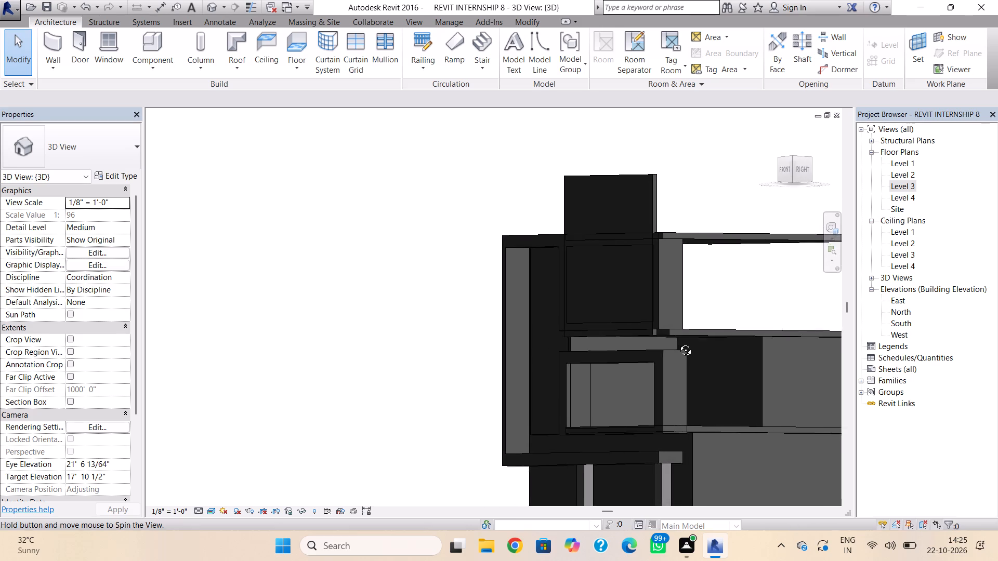
{"action": "right_click_drag", "start_coordinate": [678, 342], "coordinate": [718, 324], "text": "shift"}
{"action": "left_click", "coordinate": [635, 331]}
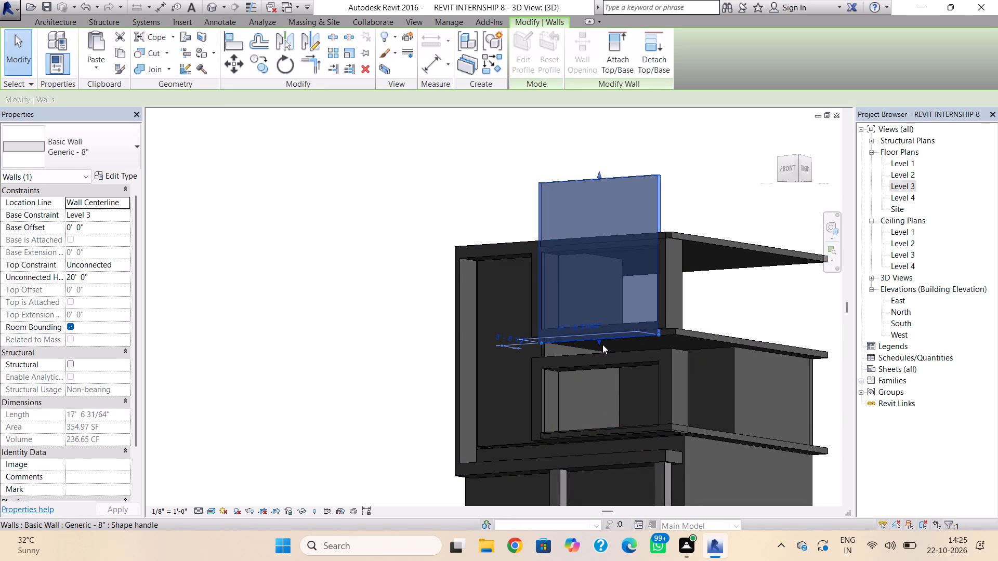
{"action": "left_click_drag", "start_coordinate": [601, 343], "coordinate": [602, 354]}
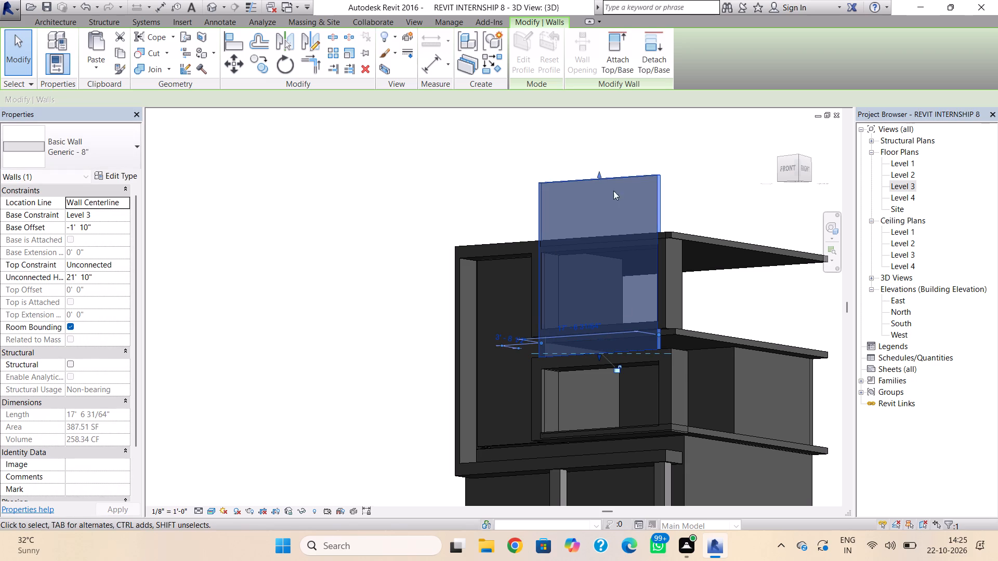
{"action": "left_click_drag", "start_coordinate": [602, 175], "coordinate": [586, 342]}
{"action": "left_click", "coordinate": [598, 339]}
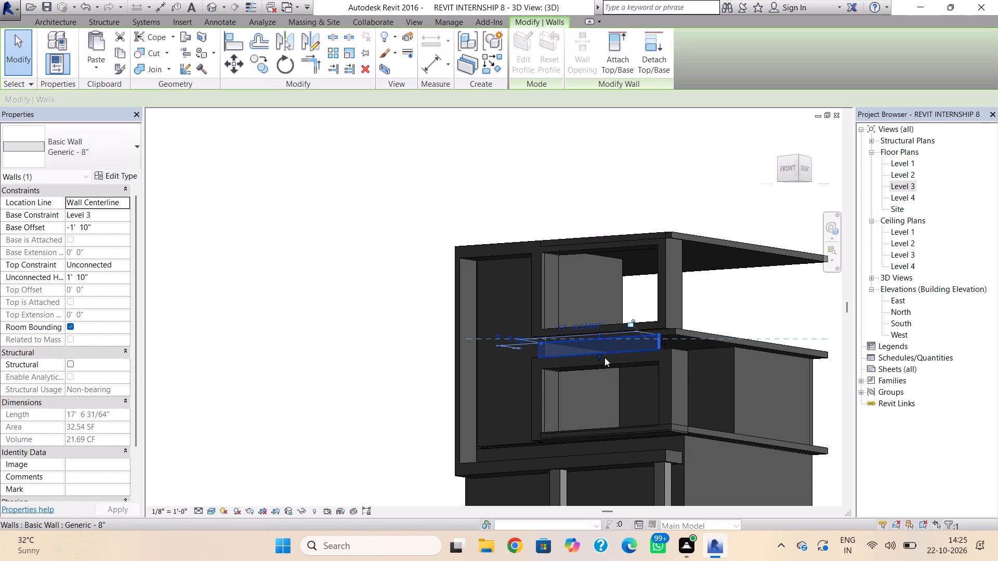
{"action": "key", "text": "Escape"}
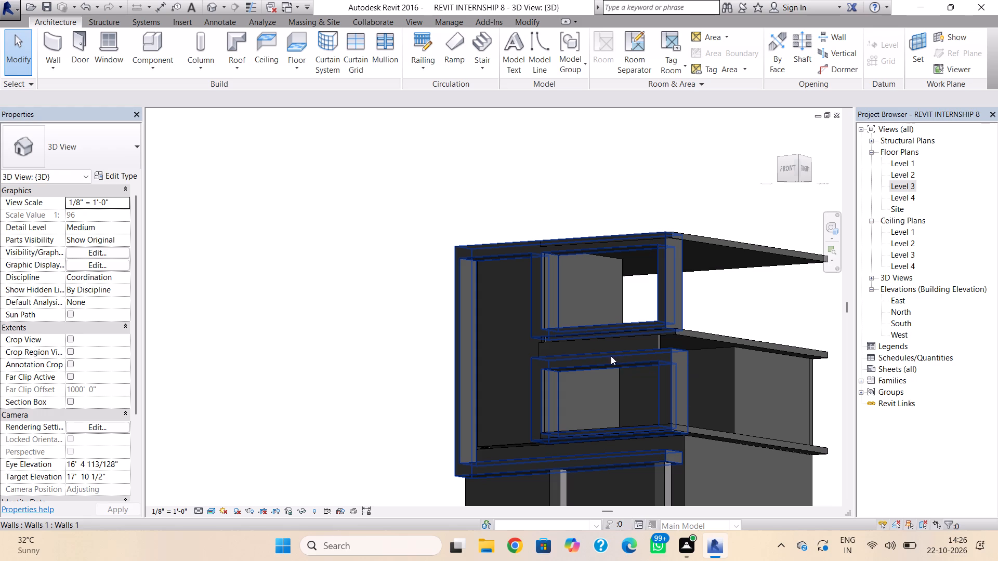
Raise the front wall's top to the underside of the upper frame, making the wall 2' 7" high.
{"action": "right_click_drag", "start_coordinate": [598, 363], "coordinate": [663, 423], "text": "shift"}
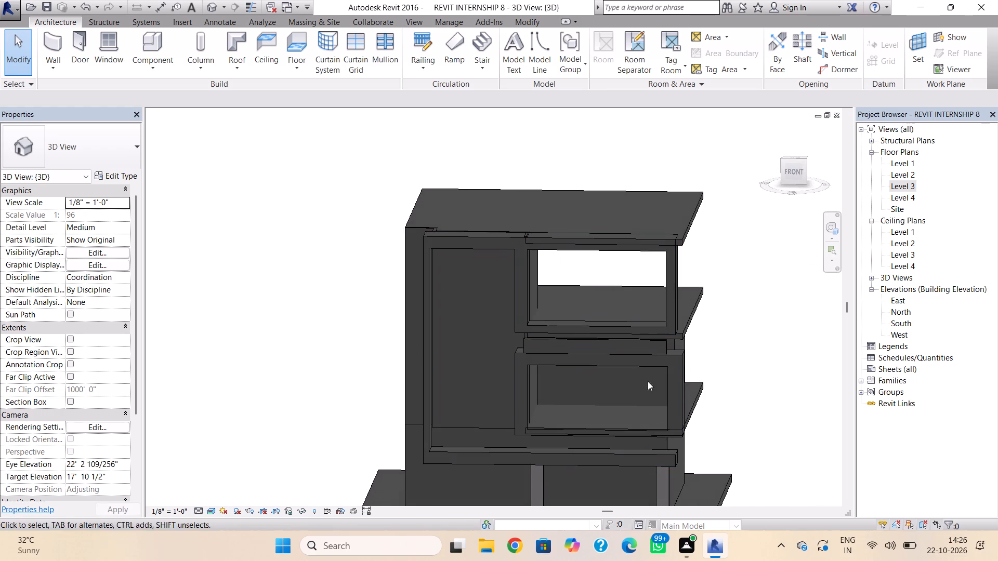
{"action": "scroll", "coordinate": [607, 345], "scroll_direction": "up", "scroll_amount": 7}
{"action": "left_click", "coordinate": [589, 339]}
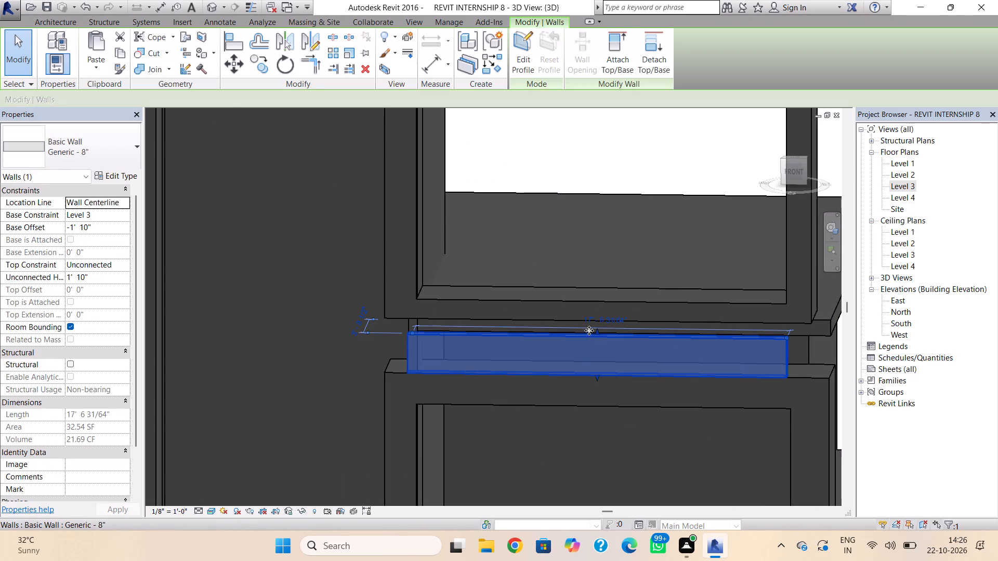
{"action": "left_click_drag", "start_coordinate": [596, 333], "coordinate": [596, 323]}
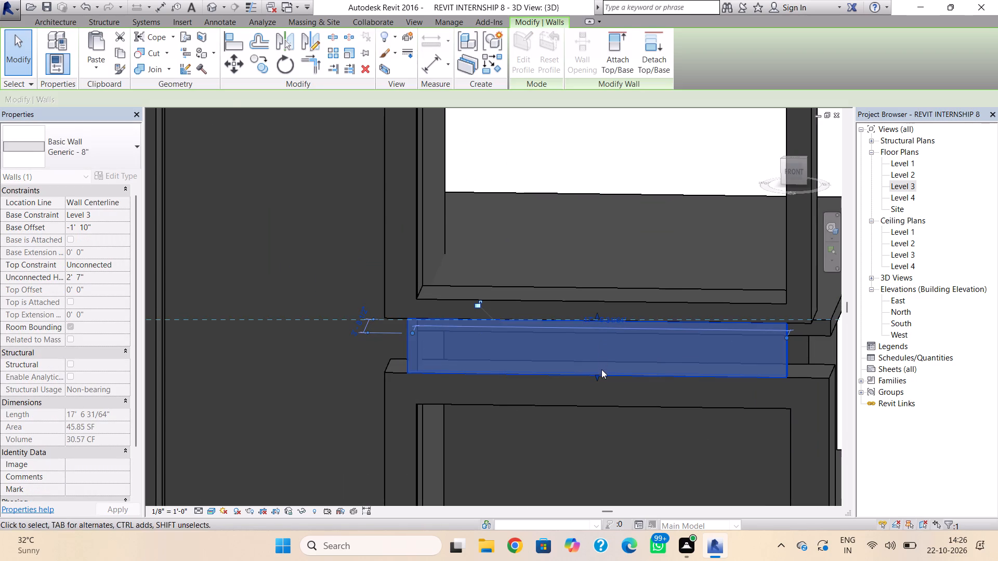
{"action": "key", "text": "Escape"}
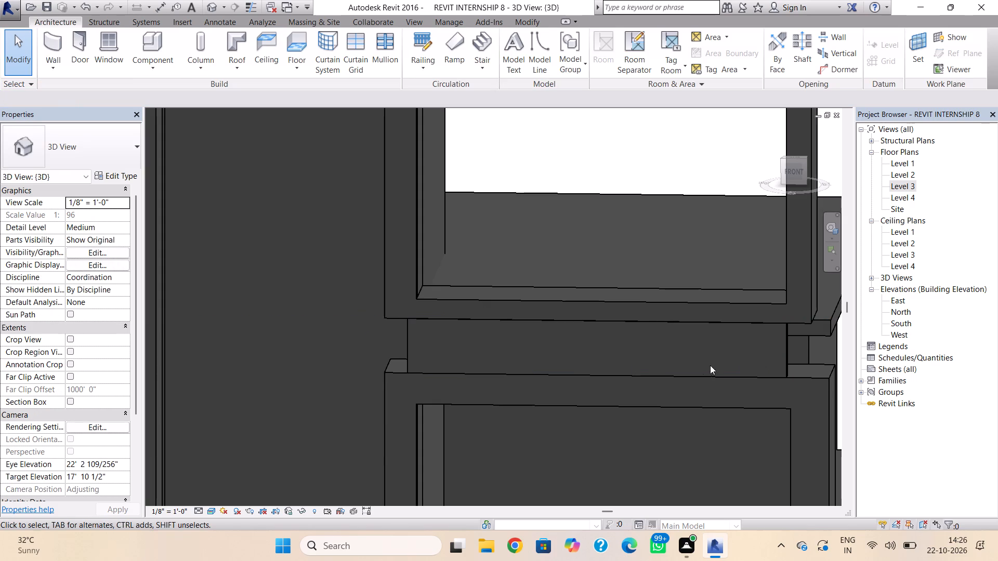
Examine the low front wall's inner end against the frame posts in 3D and on Level 3, dismissing the blank notification.
{"action": "right_click_drag", "start_coordinate": [696, 339], "coordinate": [767, 332], "text": "shift"}
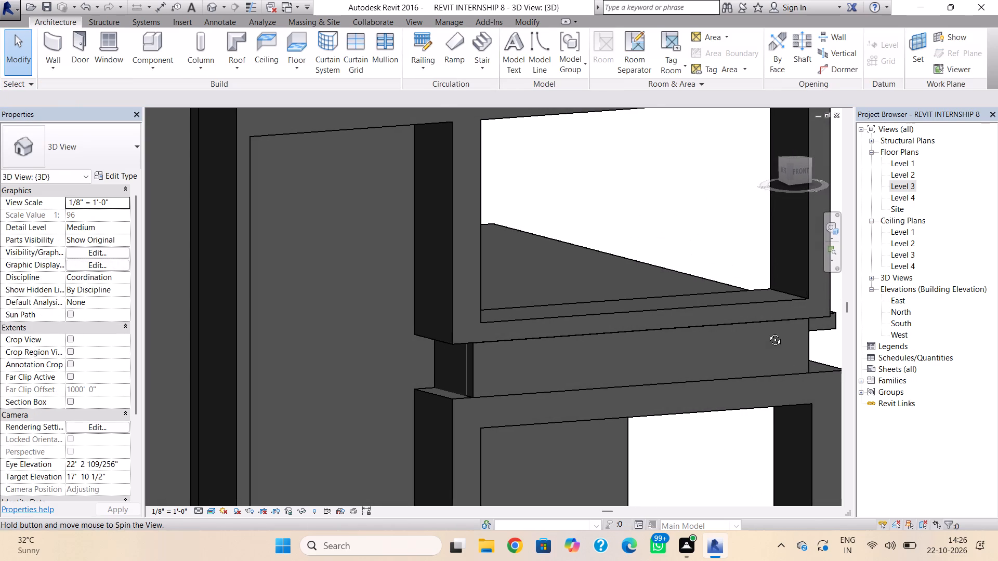
{"action": "right_click_drag", "start_coordinate": [767, 332], "coordinate": [773, 331], "text": "shift"}
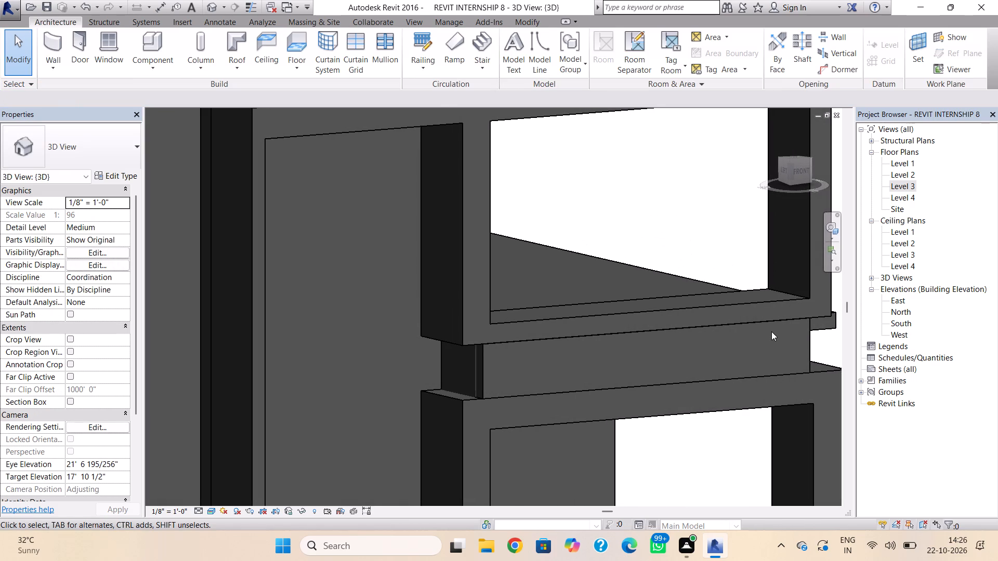
{"action": "double_click", "coordinate": [480, 360]}
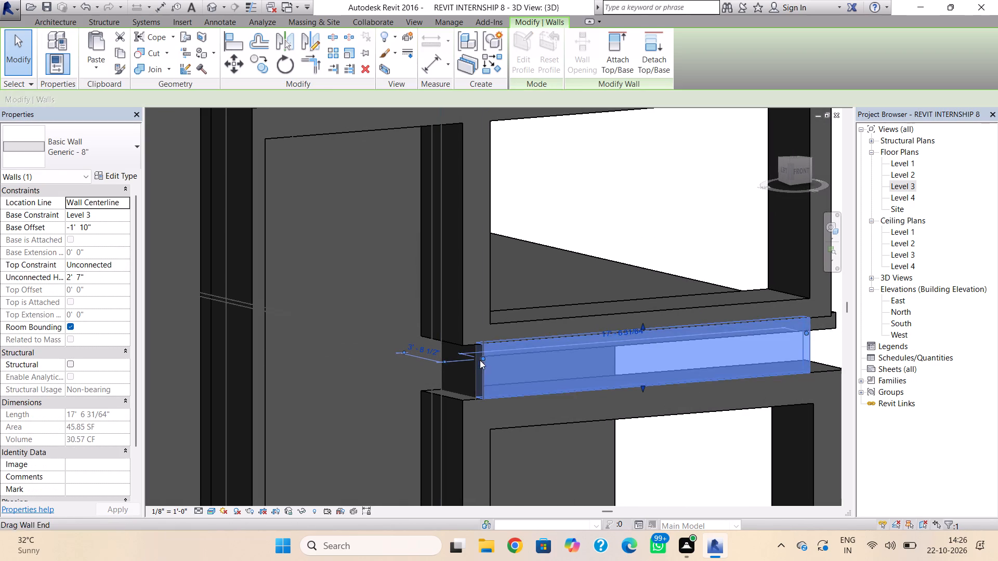
{"action": "double_click", "coordinate": [908, 188]}
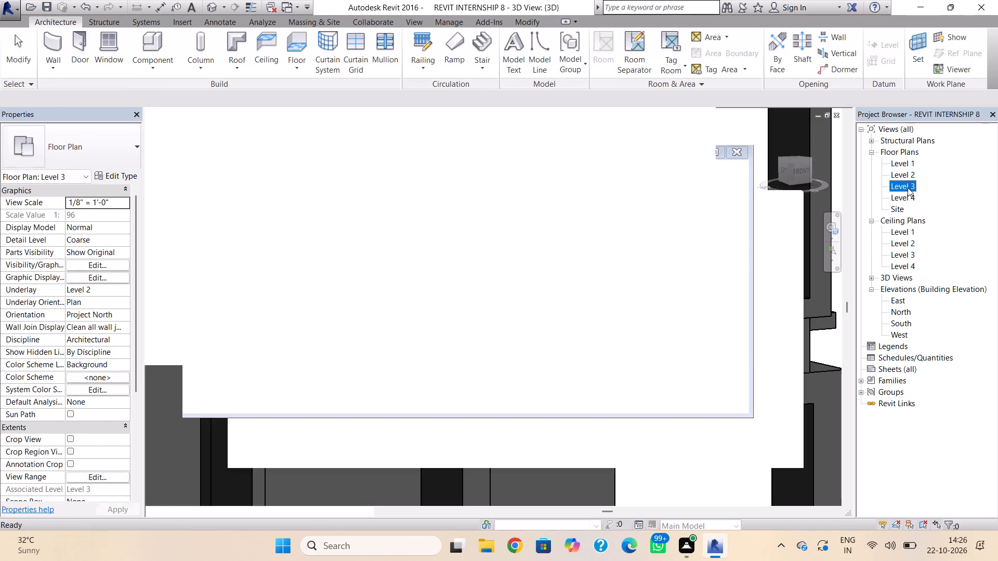
{"action": "scroll", "coordinate": [619, 359], "scroll_direction": "down", "scroll_amount": 5}
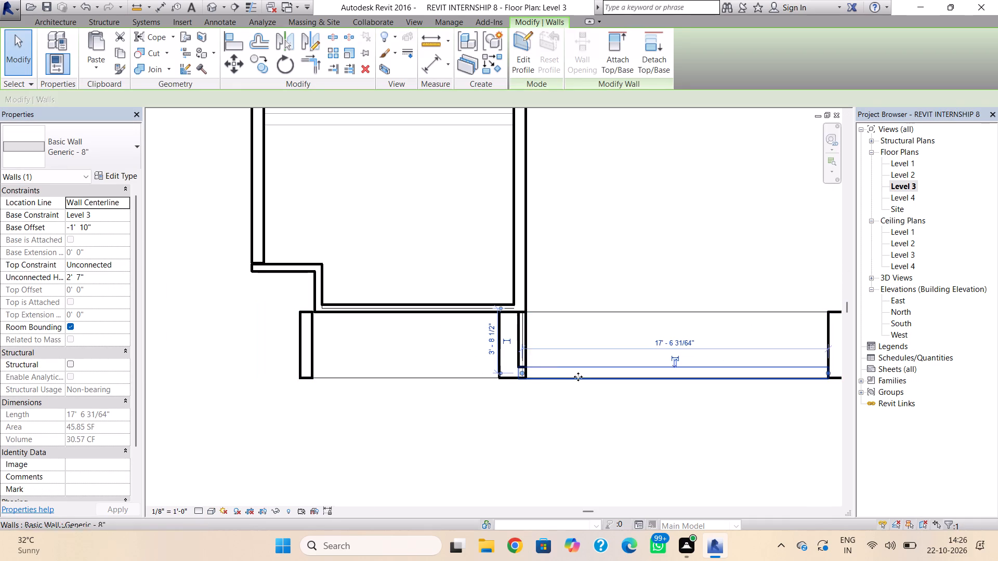
{"action": "left_click", "coordinate": [527, 372]}
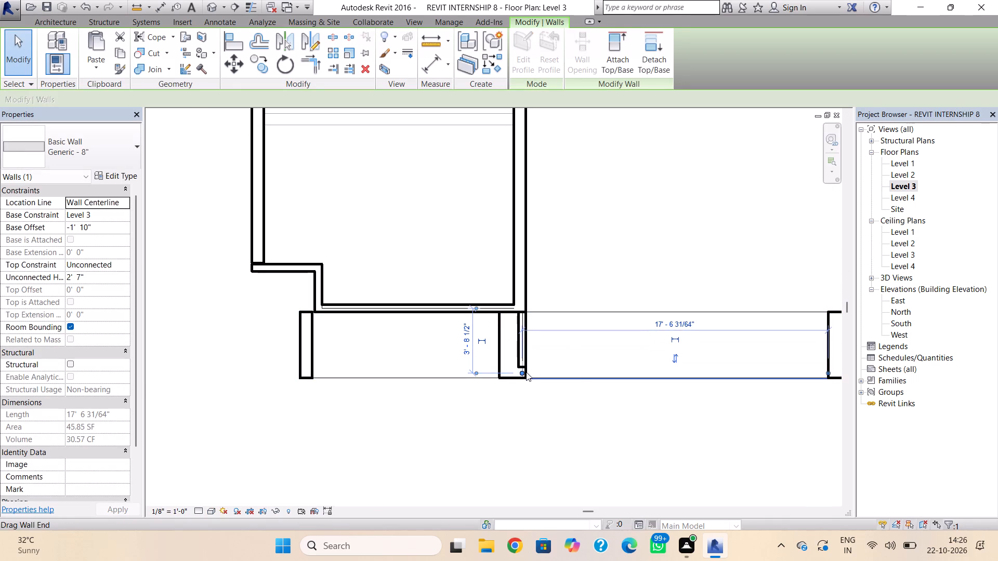
{"action": "left_click", "coordinate": [522, 372]}
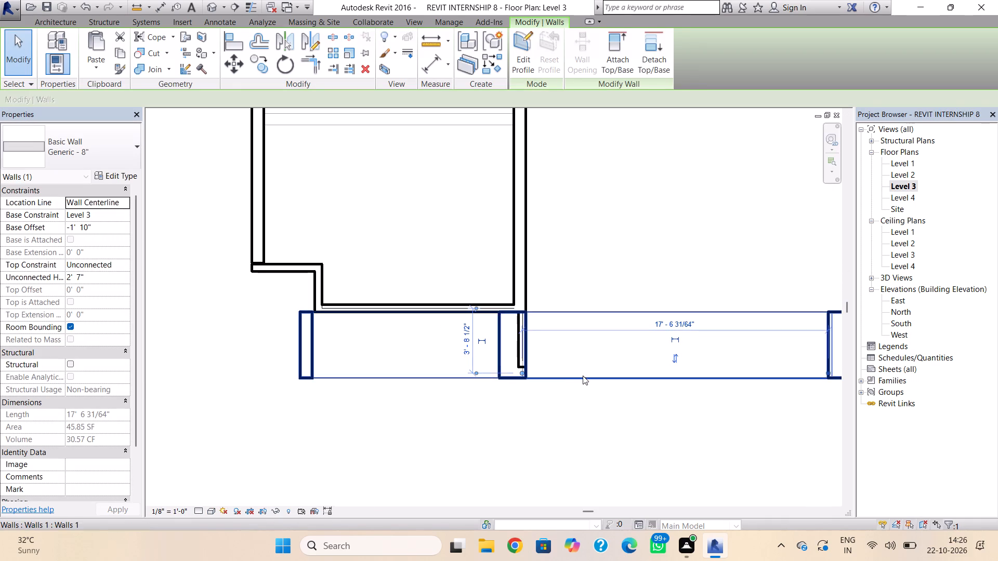
{"action": "scroll", "coordinate": [566, 379], "scroll_direction": "down", "scroll_amount": 4}
{"action": "middle_click_drag", "start_coordinate": [559, 382], "coordinate": [508, 387]}
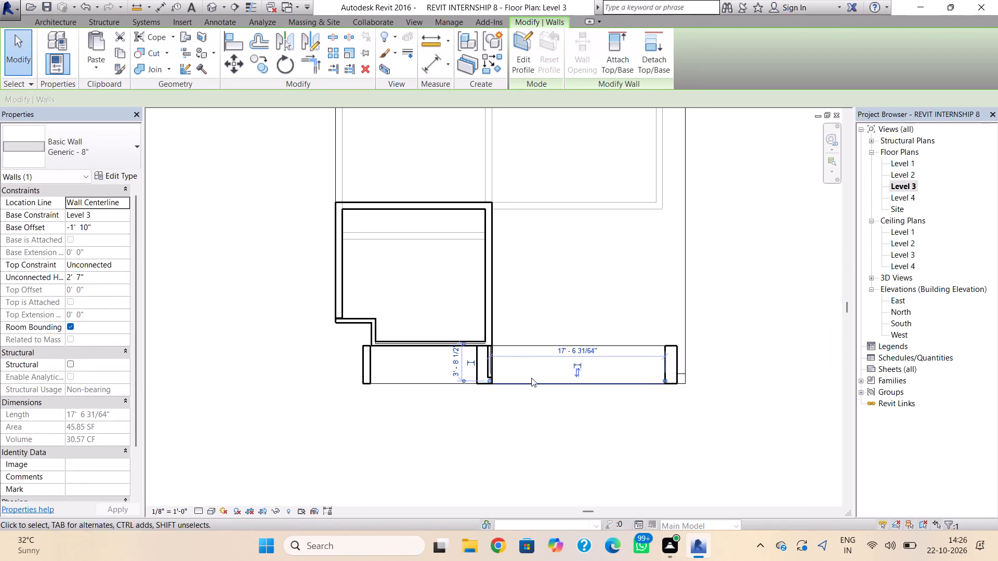
{"action": "left_click", "coordinate": [531, 378]}
{"action": "left_click", "coordinate": [533, 381]}
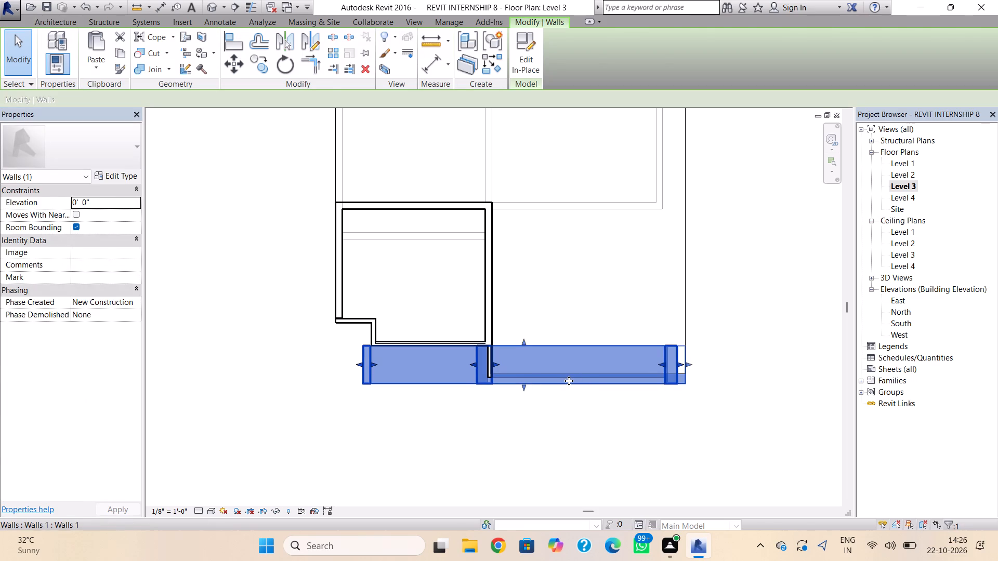
{"action": "key", "text": "Escape"}
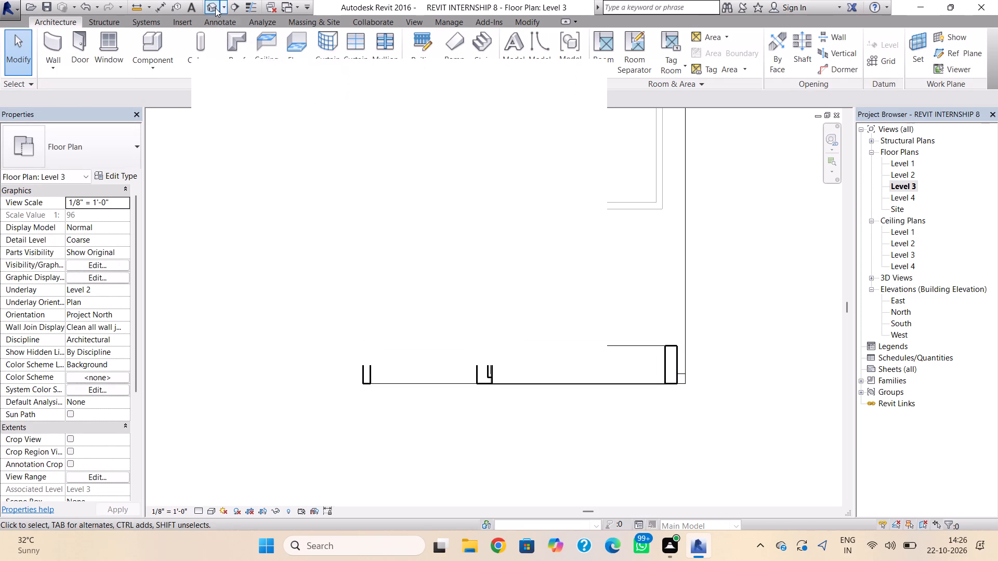
{"action": "left_click", "coordinate": [213, 7]}
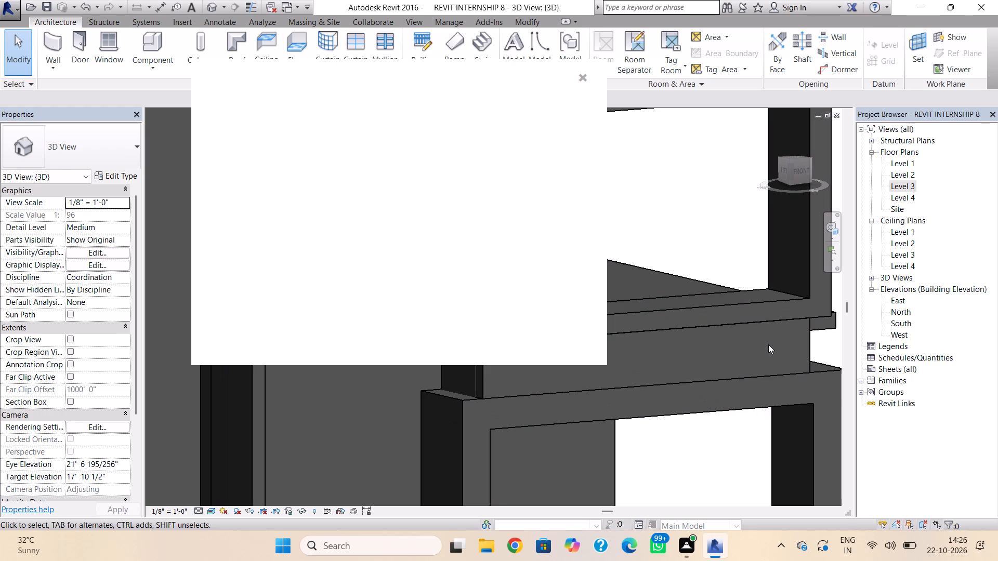
{"action": "left_click", "coordinate": [582, 77]}
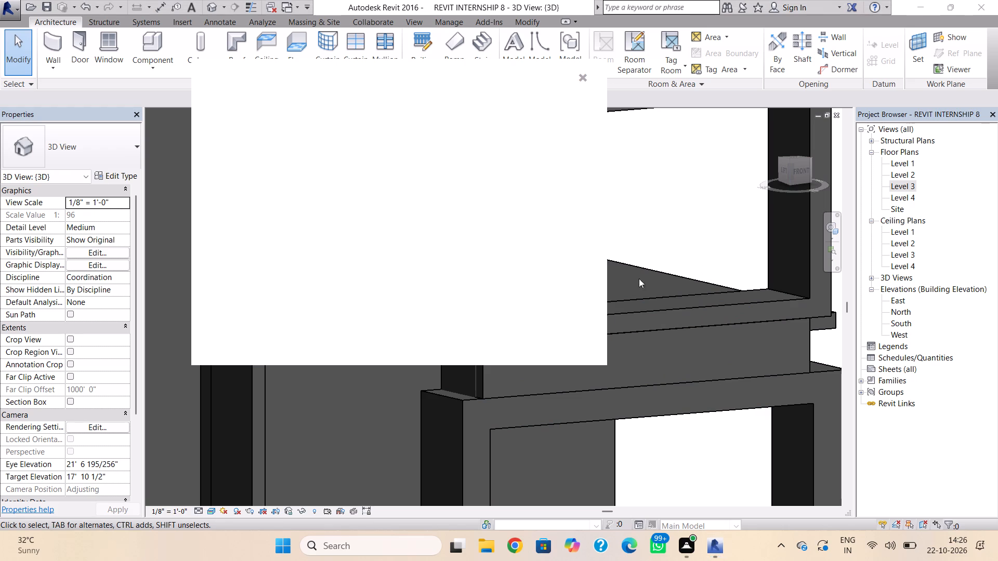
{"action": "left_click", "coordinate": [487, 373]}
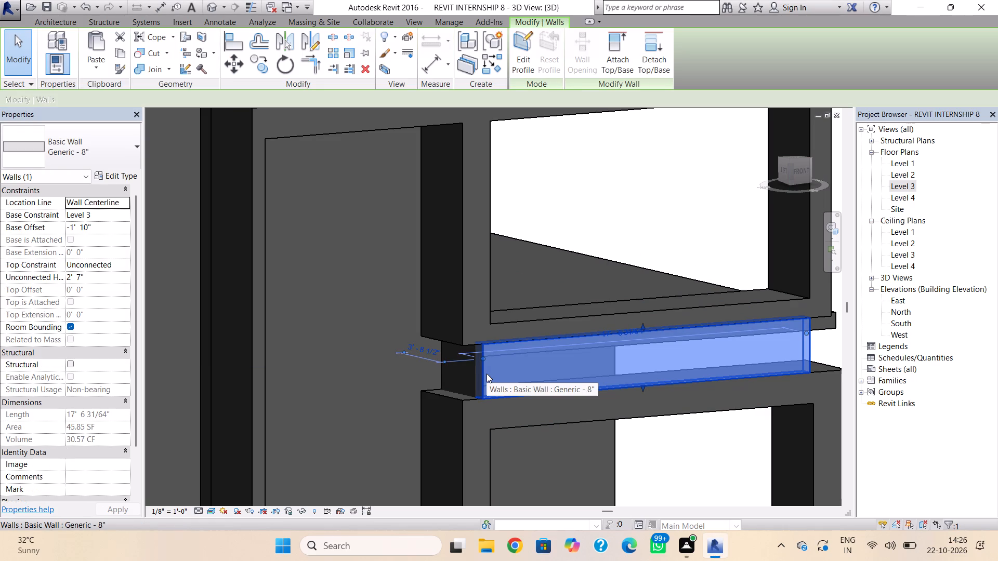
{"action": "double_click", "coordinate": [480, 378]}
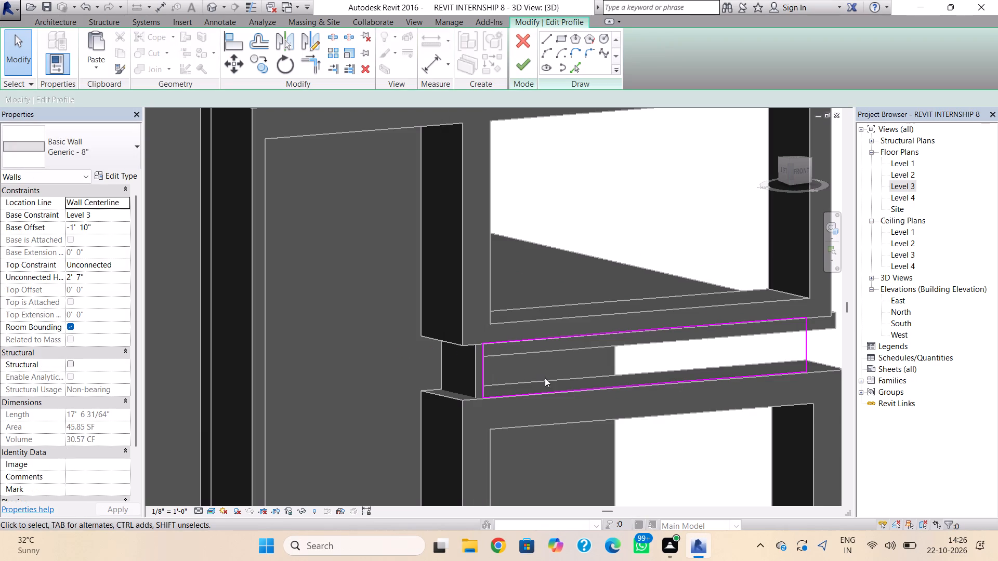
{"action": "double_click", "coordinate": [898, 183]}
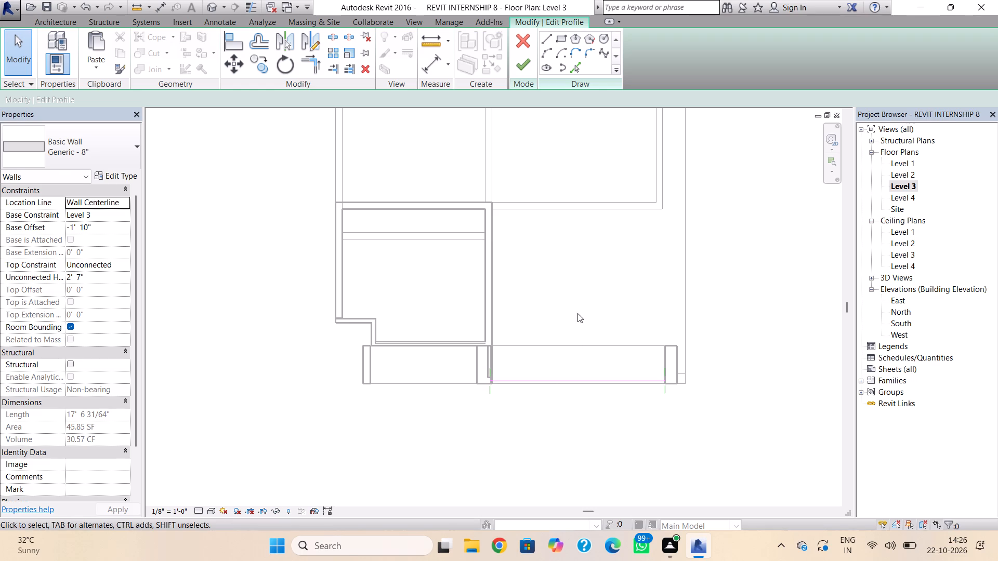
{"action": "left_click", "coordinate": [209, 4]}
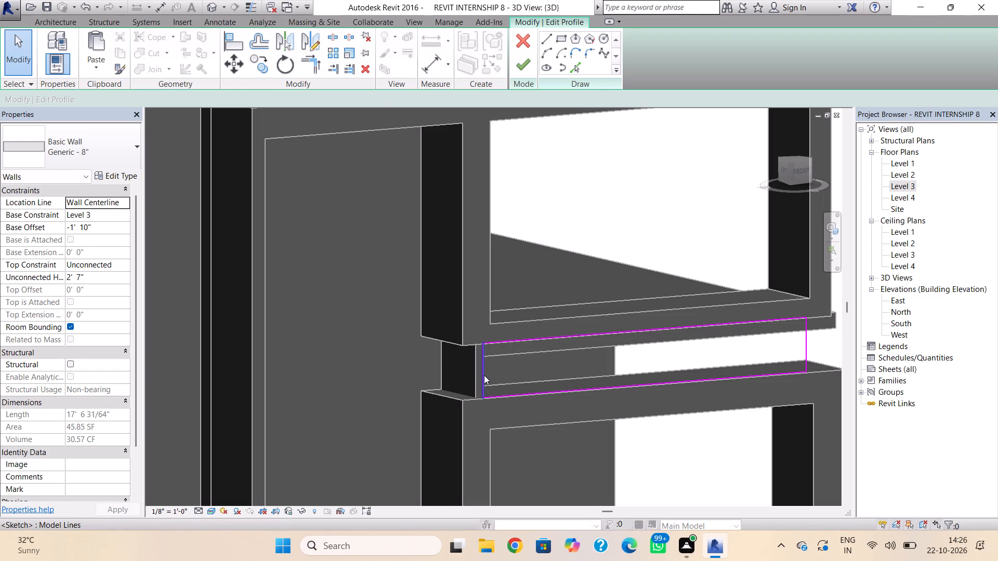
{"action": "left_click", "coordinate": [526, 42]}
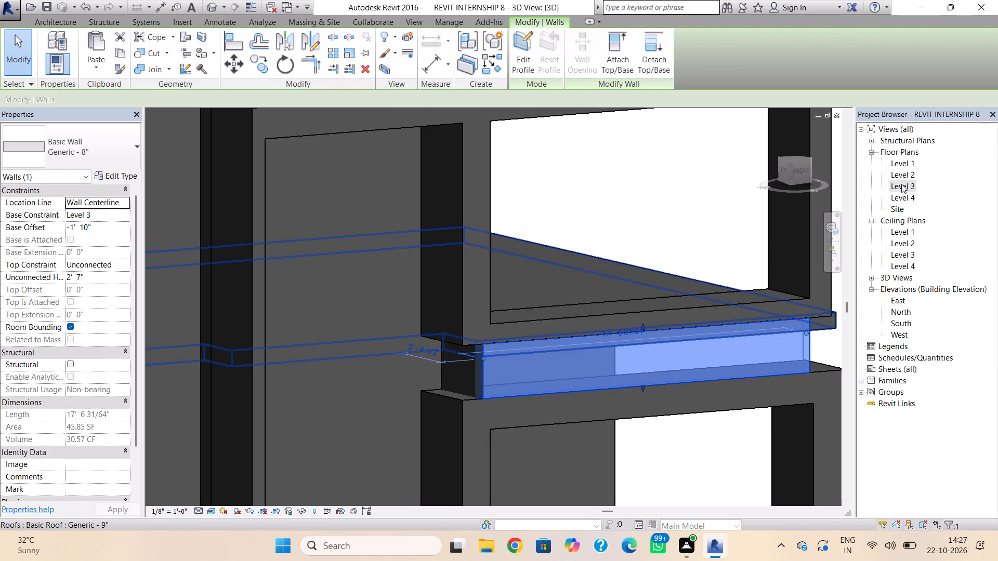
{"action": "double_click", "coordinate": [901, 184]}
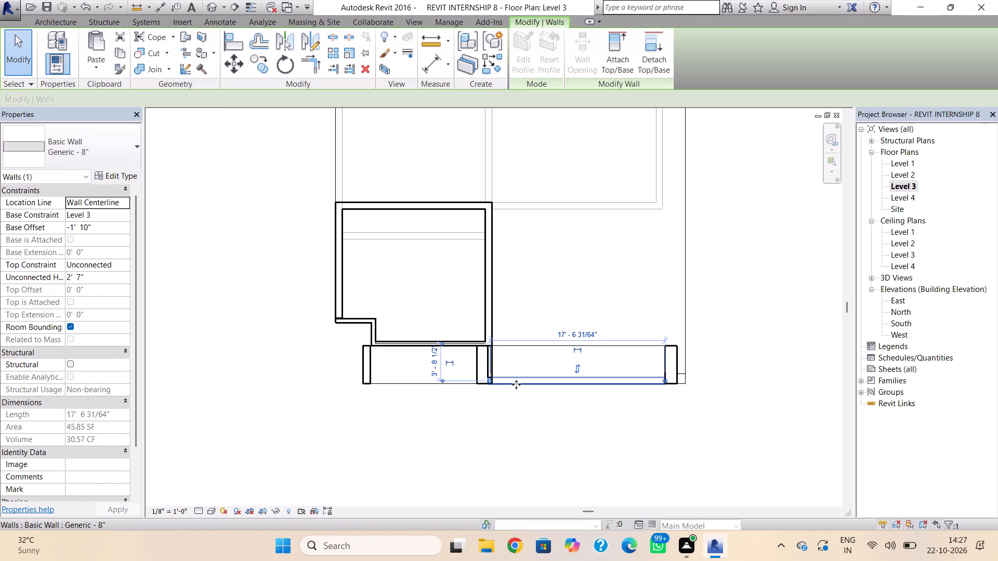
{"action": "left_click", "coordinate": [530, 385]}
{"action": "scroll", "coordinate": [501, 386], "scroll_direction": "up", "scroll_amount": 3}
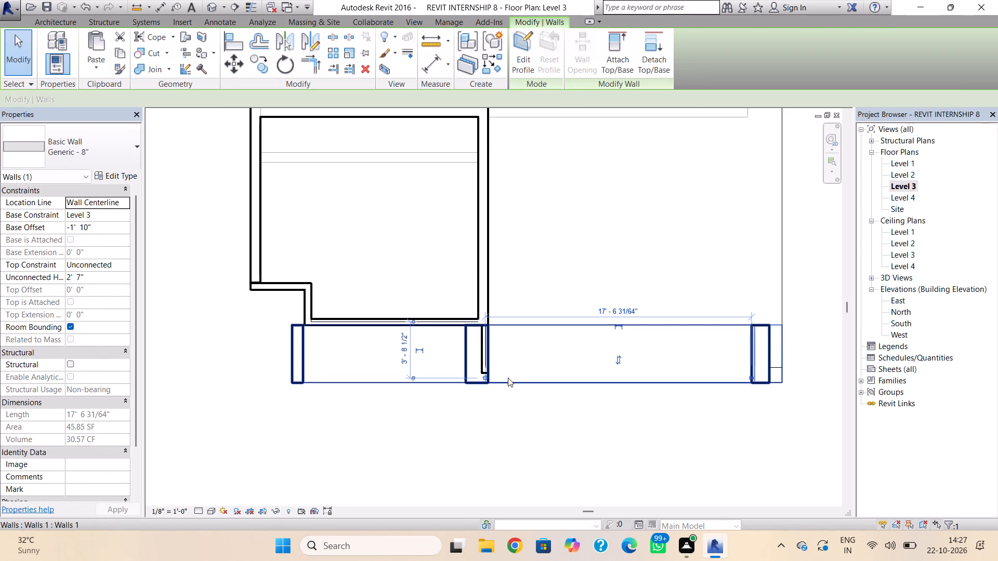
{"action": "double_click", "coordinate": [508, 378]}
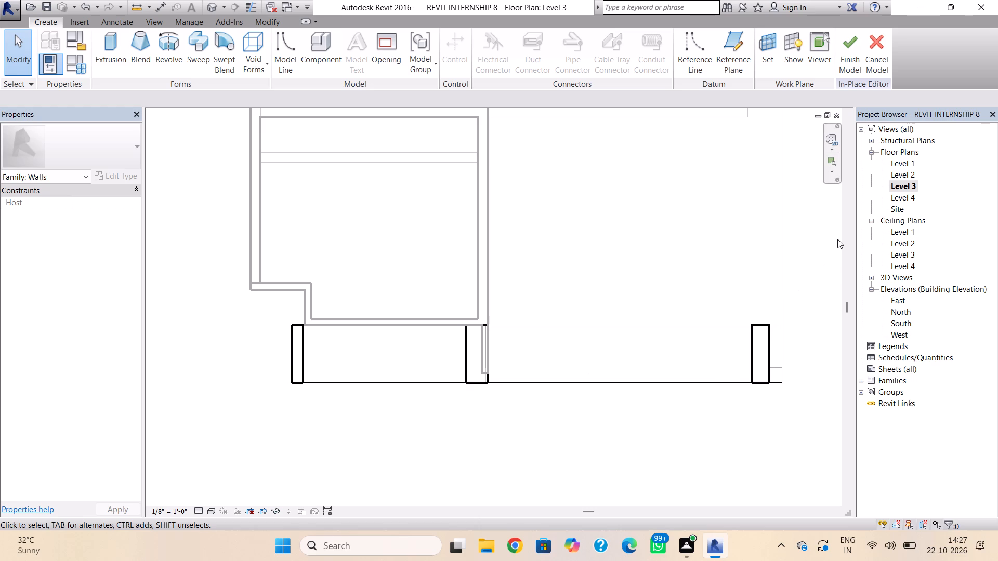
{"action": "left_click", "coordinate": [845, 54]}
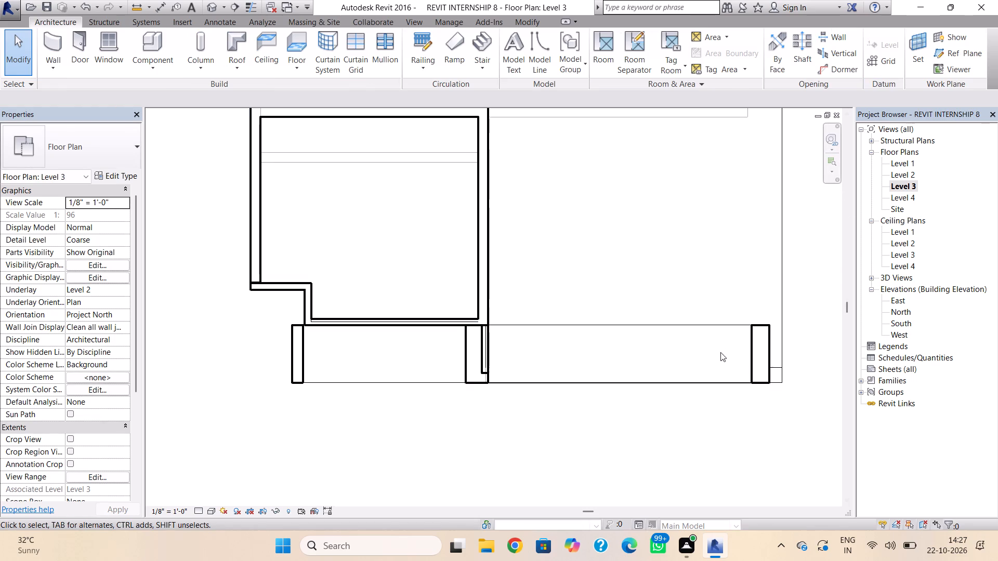
Compare the front frame posts and the low wall's position on the Level 2, Level 3 and Level 4 plans.
{"action": "left_click", "coordinate": [896, 168]}
{"action": "double_click", "coordinate": [897, 173]}
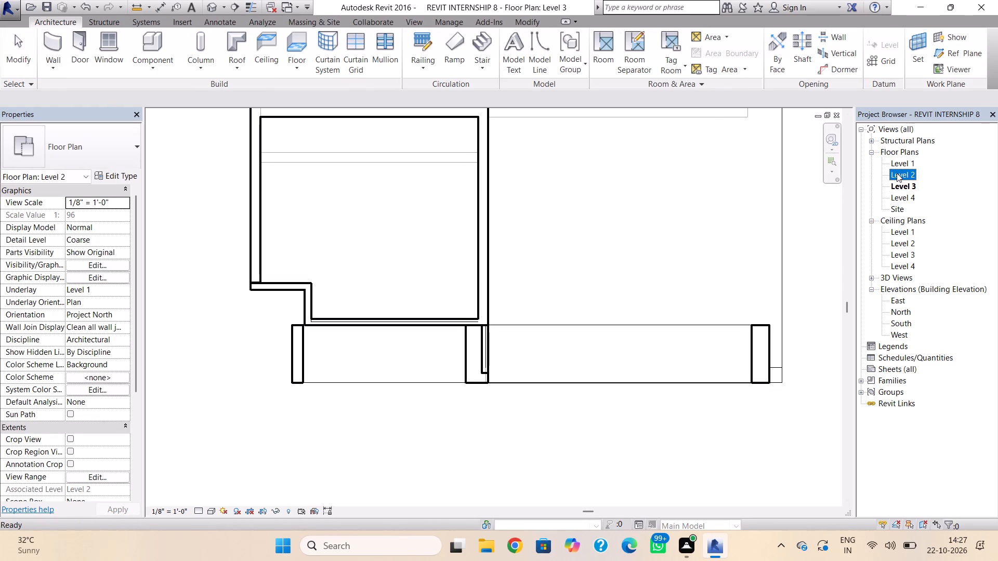
{"action": "left_click", "coordinate": [559, 423]}
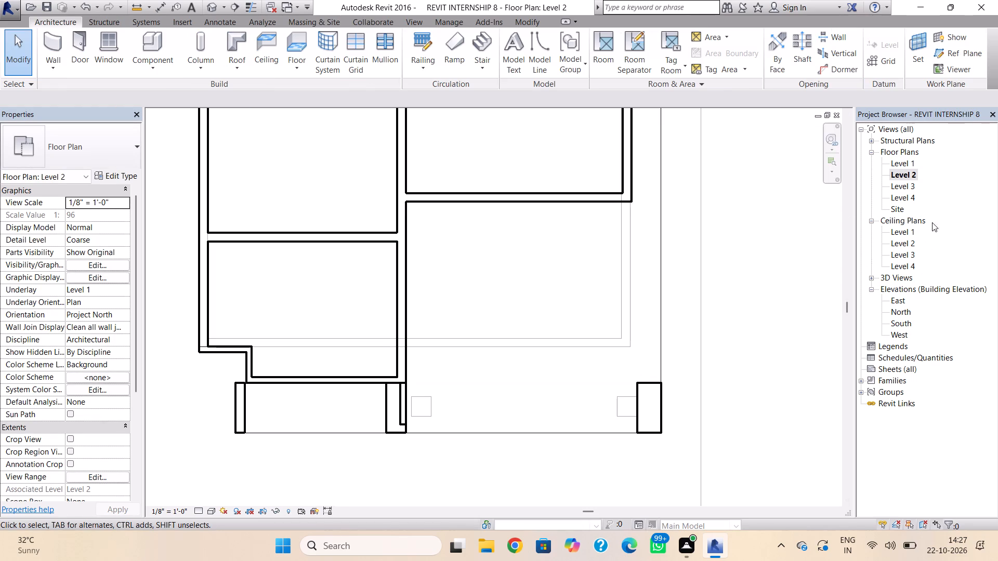
{"action": "left_click", "coordinate": [903, 182]}
{"action": "left_click", "coordinate": [903, 182]}
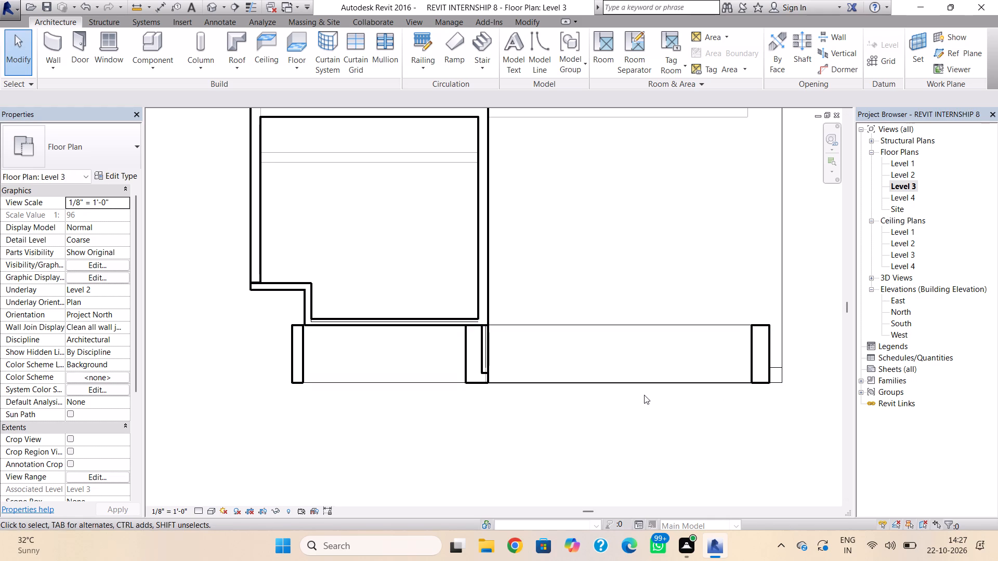
{"action": "right_click_drag", "start_coordinate": [636, 399], "coordinate": [627, 385], "text": "shift"}
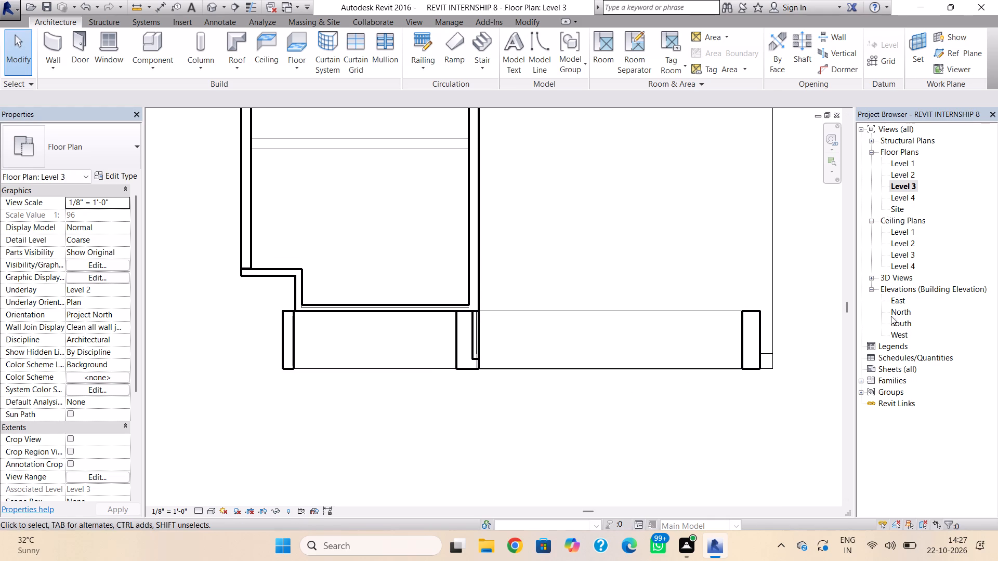
{"action": "double_click", "coordinate": [911, 195]}
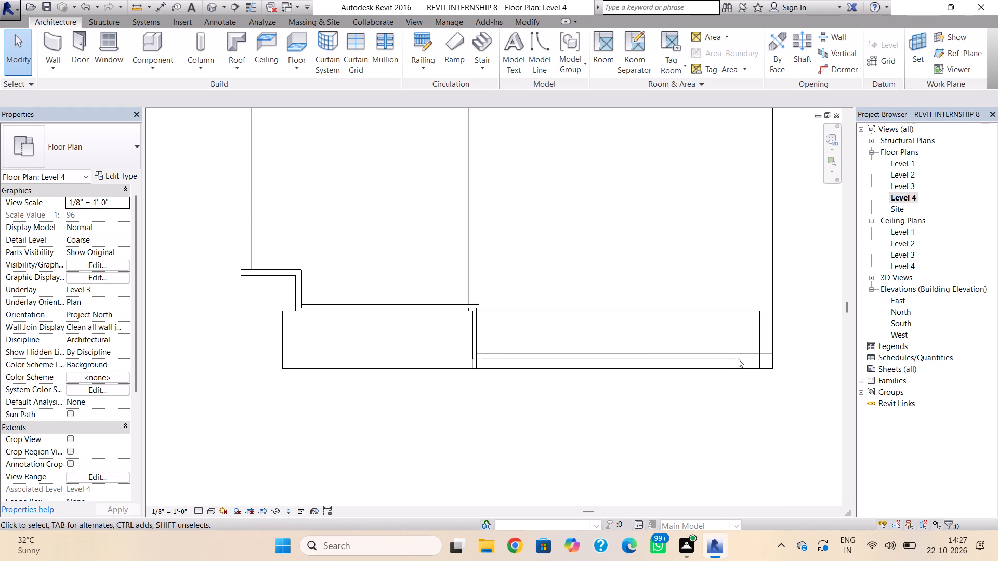
{"action": "double_click", "coordinate": [902, 185]}
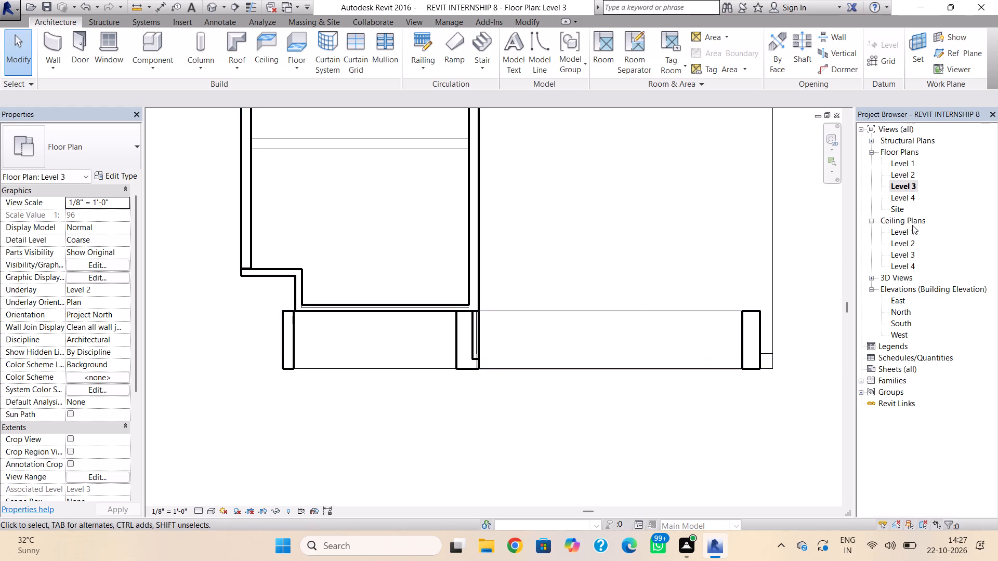
In 3D, raise the Level 3 front wall's top past the upper frame's bottom rail, to a height of about 4' 10".
{"action": "left_click", "coordinate": [211, 6]}
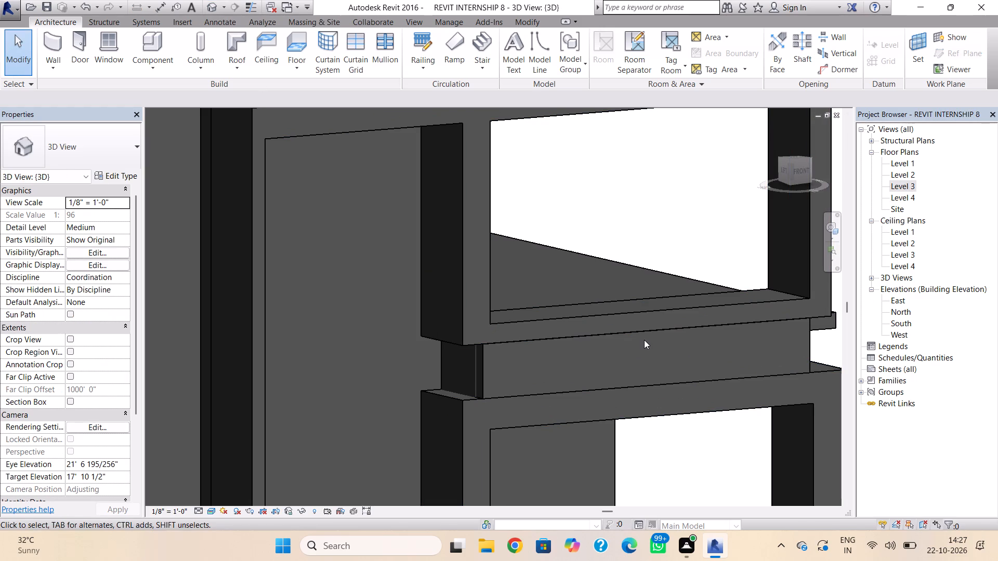
{"action": "left_click", "coordinate": [644, 334]}
{"action": "left_click_drag", "start_coordinate": [641, 326], "coordinate": [641, 301]}
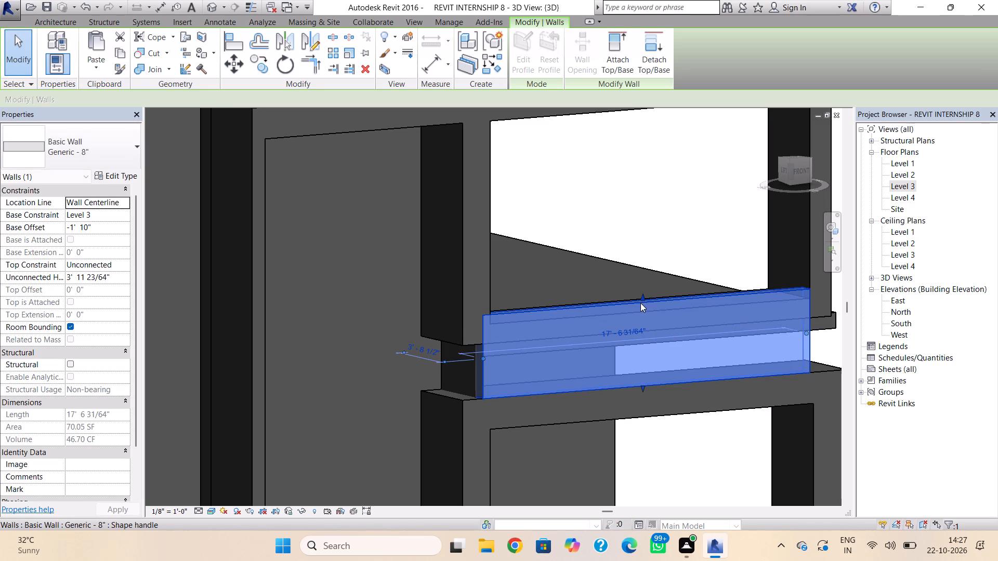
{"action": "left_click_drag", "start_coordinate": [640, 295], "coordinate": [640, 283]}
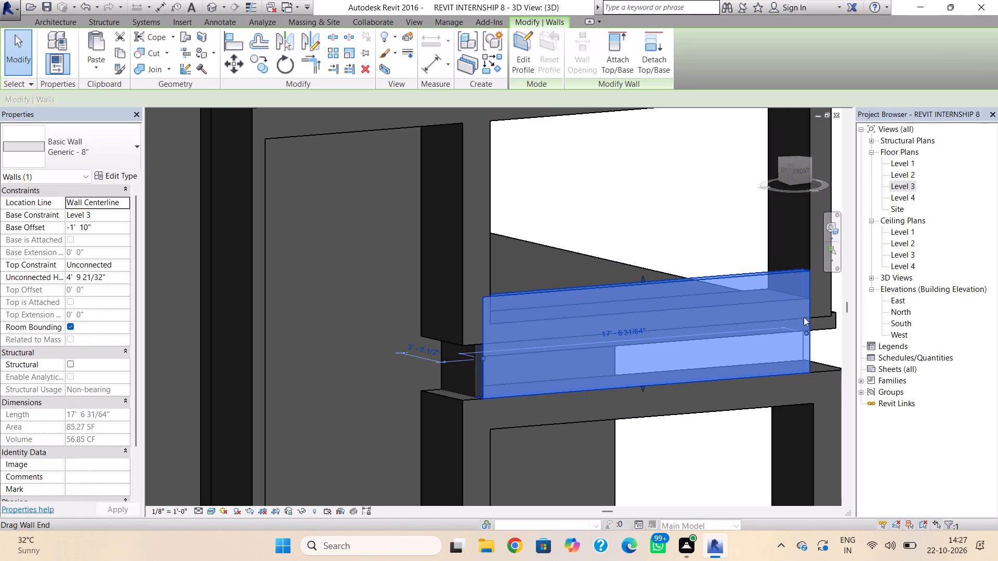
On the Level 3 plan, extend both ends of the front wall across the frame posts, making it 20' 2" long.
{"action": "double_click", "coordinate": [901, 186]}
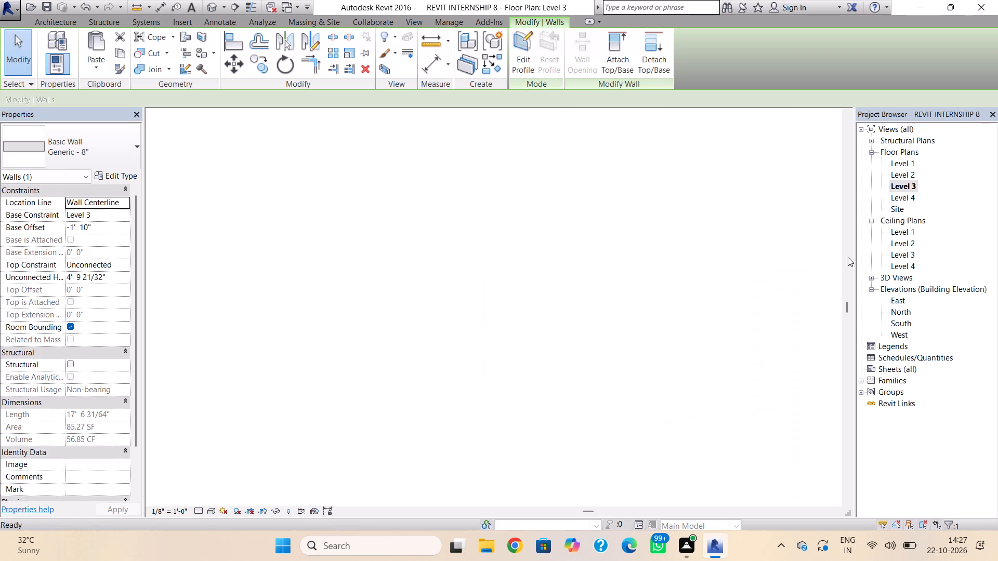
{"action": "scroll", "coordinate": [478, 362], "scroll_direction": "up", "scroll_amount": 3}
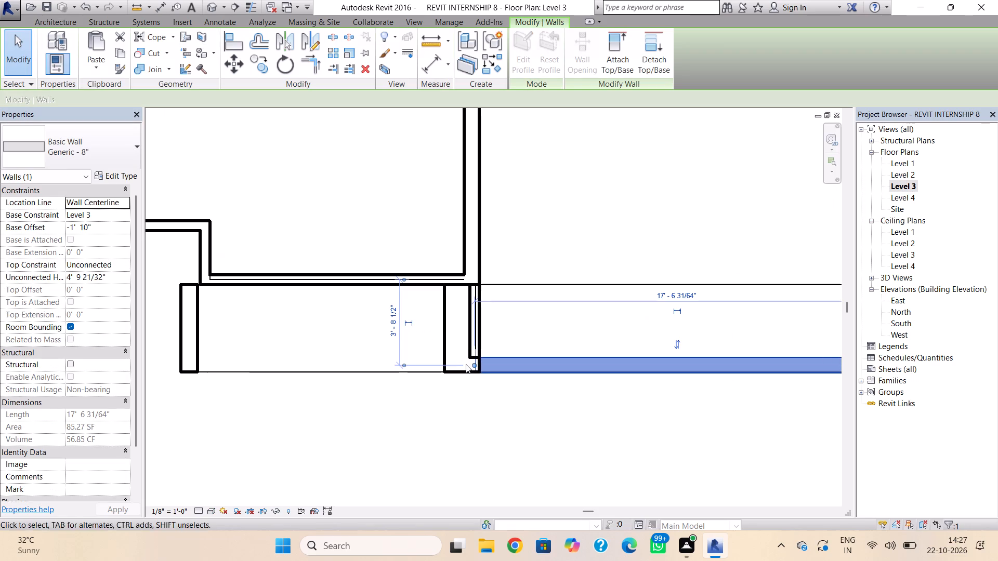
{"action": "left_click_drag", "start_coordinate": [475, 362], "coordinate": [445, 367]}
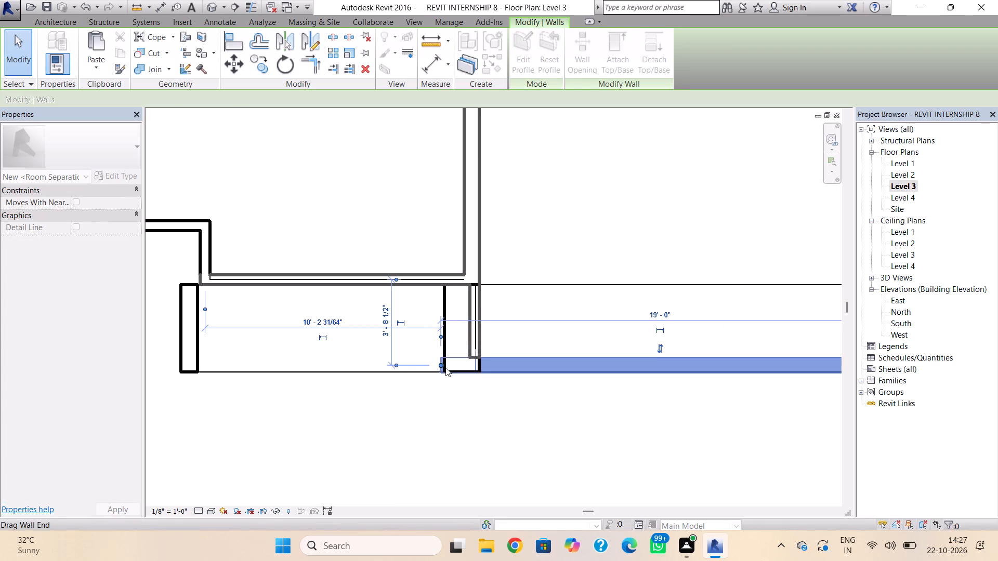
{"action": "scroll", "coordinate": [713, 397], "scroll_direction": "down", "scroll_amount": 2}
{"action": "middle_click_drag", "start_coordinate": [704, 402], "coordinate": [412, 424]}
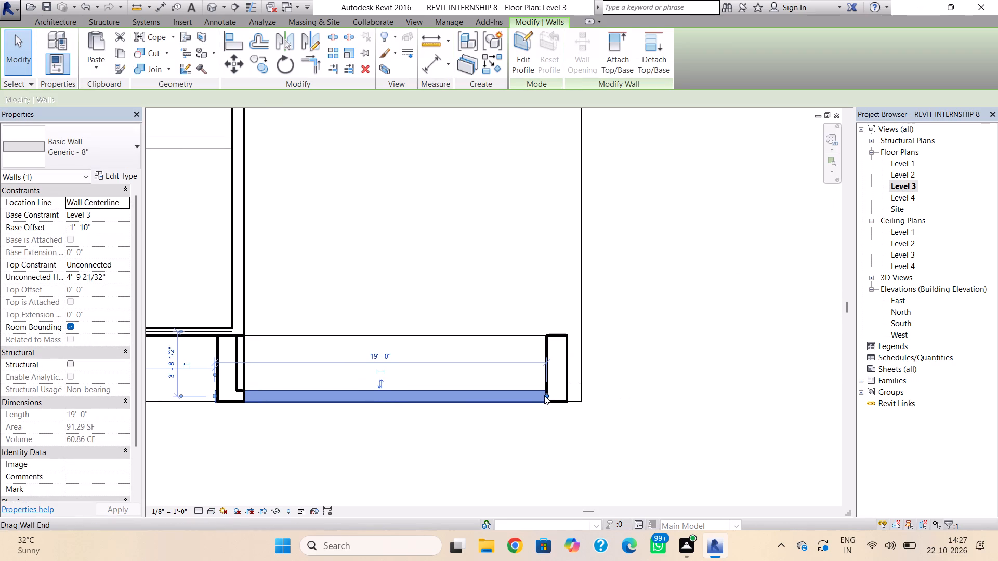
{"action": "left_click_drag", "start_coordinate": [545, 395], "coordinate": [563, 393]}
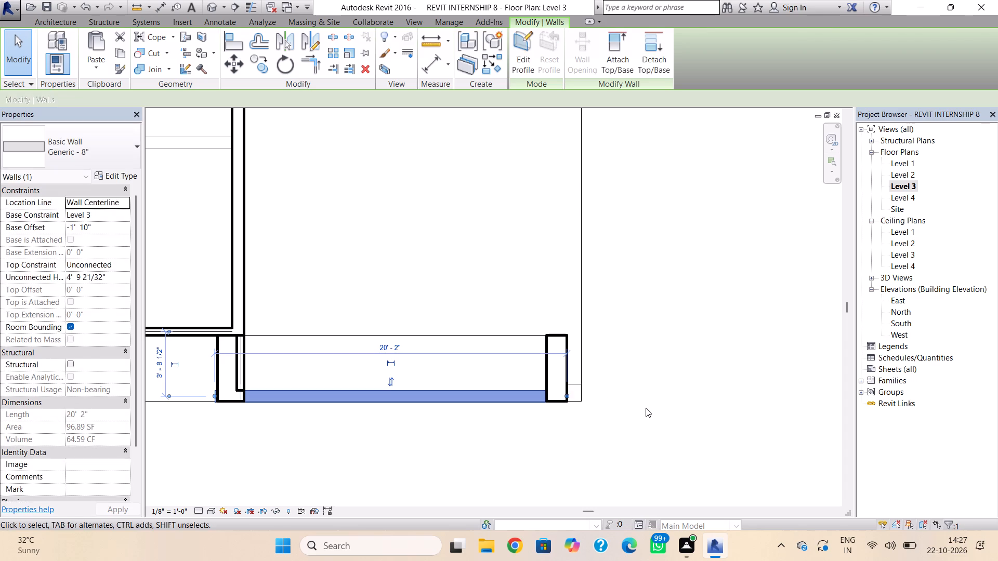
{"action": "left_click", "coordinate": [646, 408]}
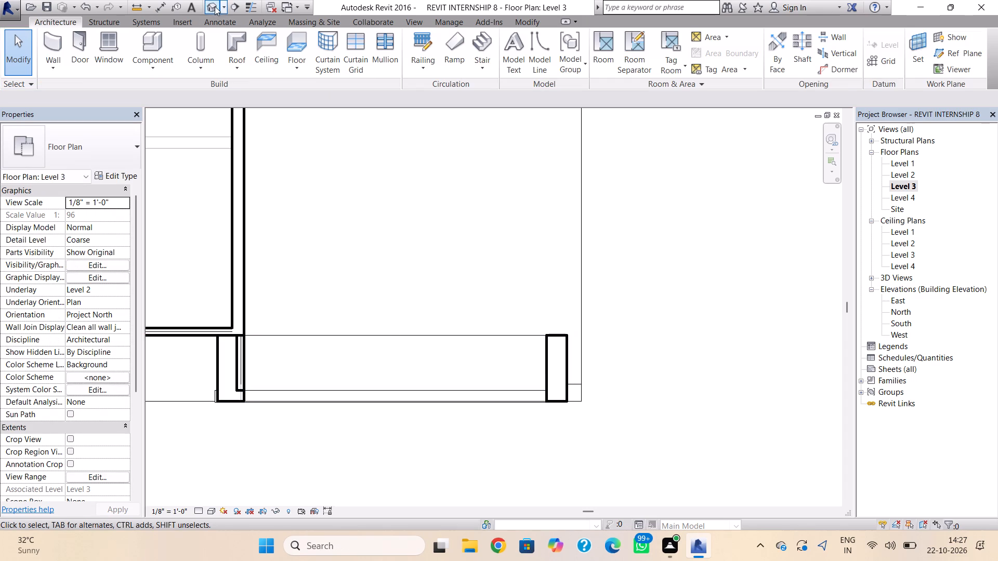
Check the wall in 3D, then trim its overshooting inner end on Level 3 to the post's face, making it 20' 0" long.
{"action": "left_click", "coordinate": [215, 5]}
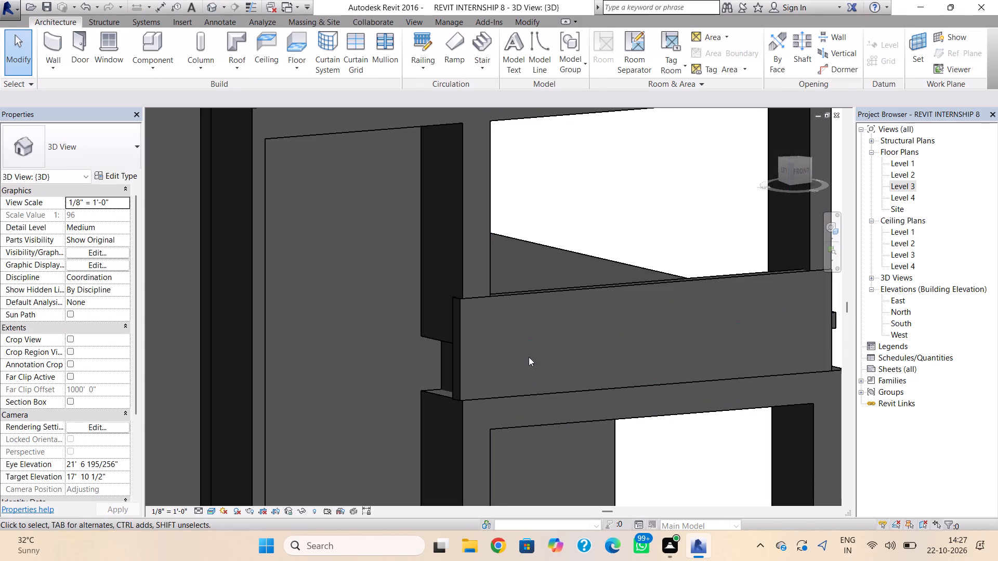
{"action": "right_click_drag", "start_coordinate": [520, 452], "coordinate": [457, 448], "text": "shift"}
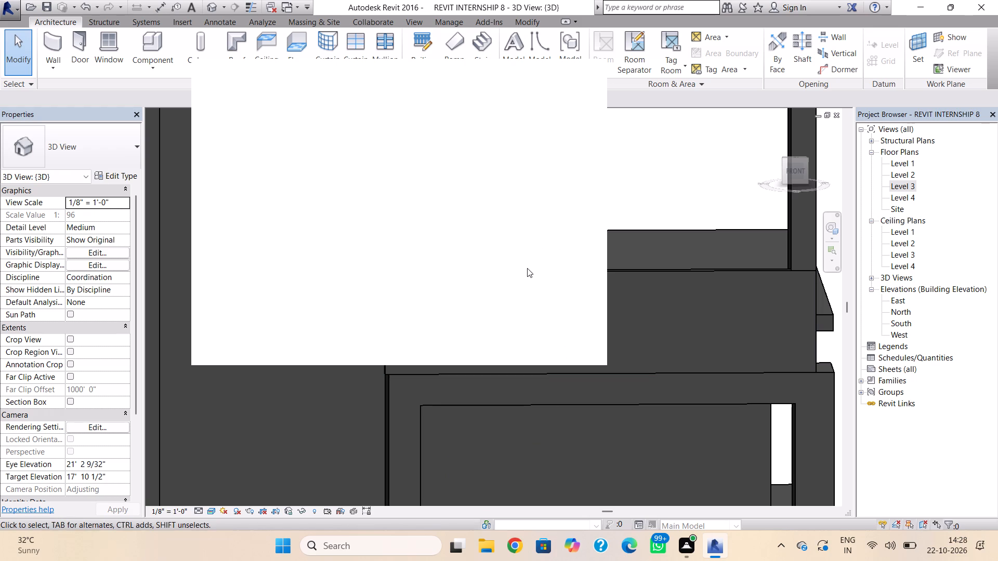
{"action": "left_click", "coordinate": [585, 77]}
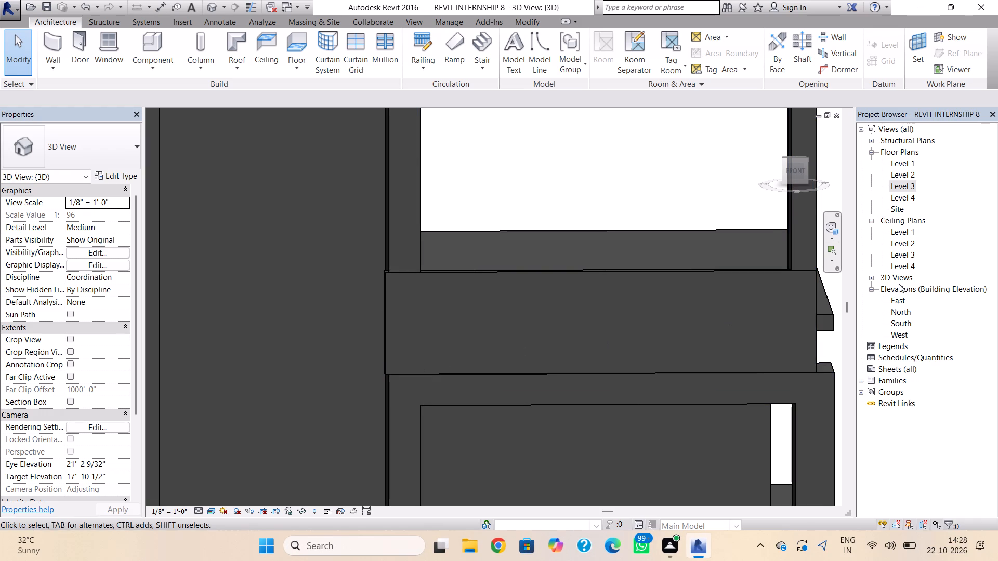
{"action": "double_click", "coordinate": [902, 184]}
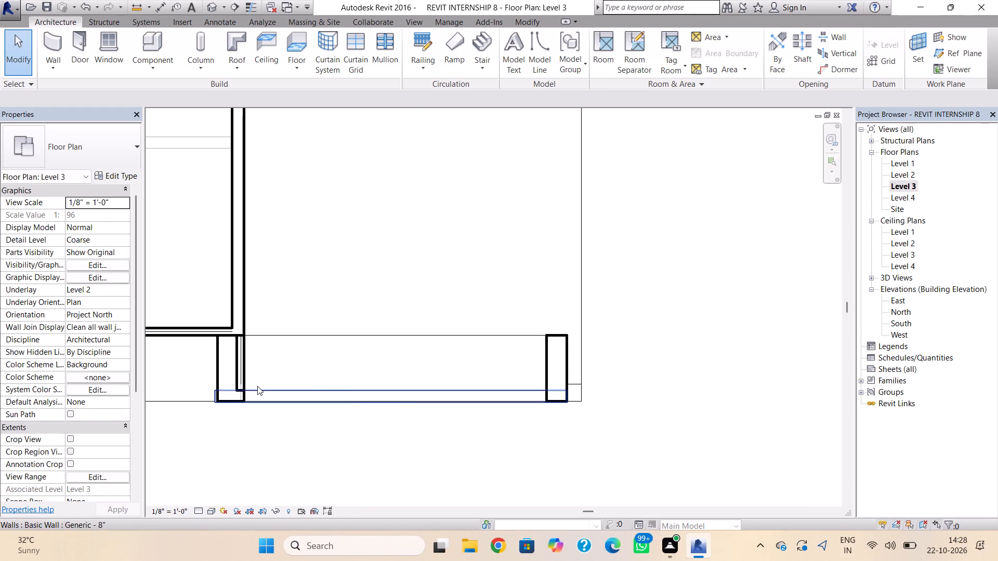
{"action": "scroll", "coordinate": [198, 405], "scroll_direction": "up", "scroll_amount": 6}
{"action": "left_click", "coordinate": [237, 393]}
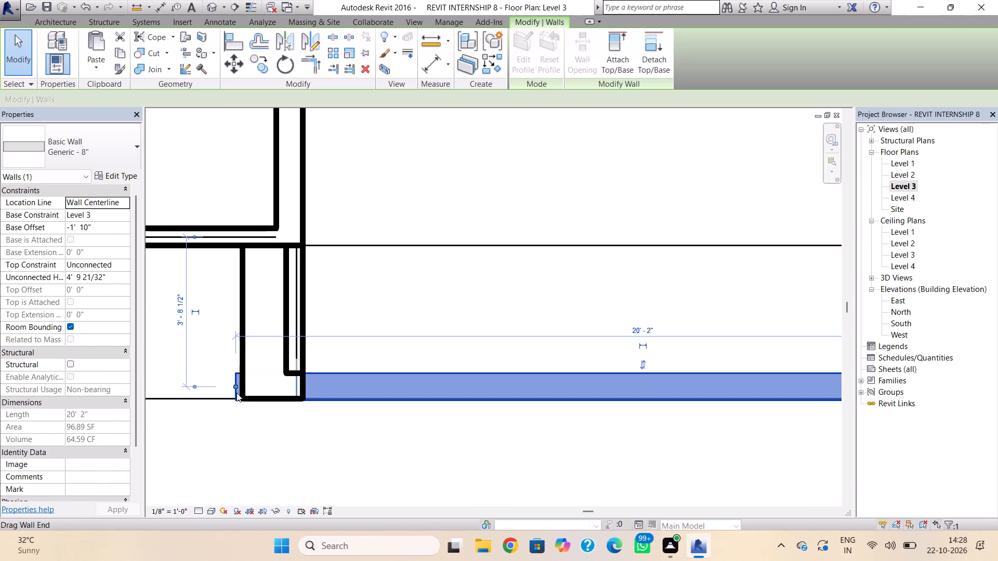
{"action": "scroll", "coordinate": [237, 392], "scroll_direction": "up", "scroll_amount": 4}
{"action": "left_click_drag", "start_coordinate": [233, 382], "coordinate": [243, 382]}
{"action": "scroll", "coordinate": [411, 419], "scroll_direction": "down", "scroll_amount": 2}
{"action": "middle_click_drag", "start_coordinate": [411, 422], "coordinate": [270, 429]}
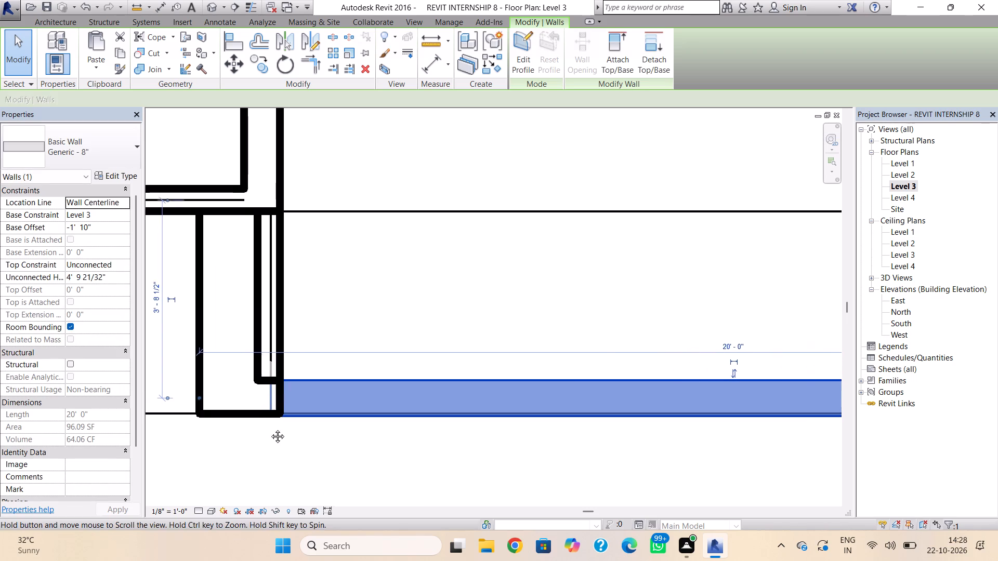
{"action": "middle_click_drag", "start_coordinate": [270, 429], "coordinate": [204, 429]}
{"action": "middle_click_drag", "start_coordinate": [595, 435], "coordinate": [269, 426]}
{"action": "scroll", "coordinate": [504, 422], "scroll_direction": "down", "scroll_amount": 1}
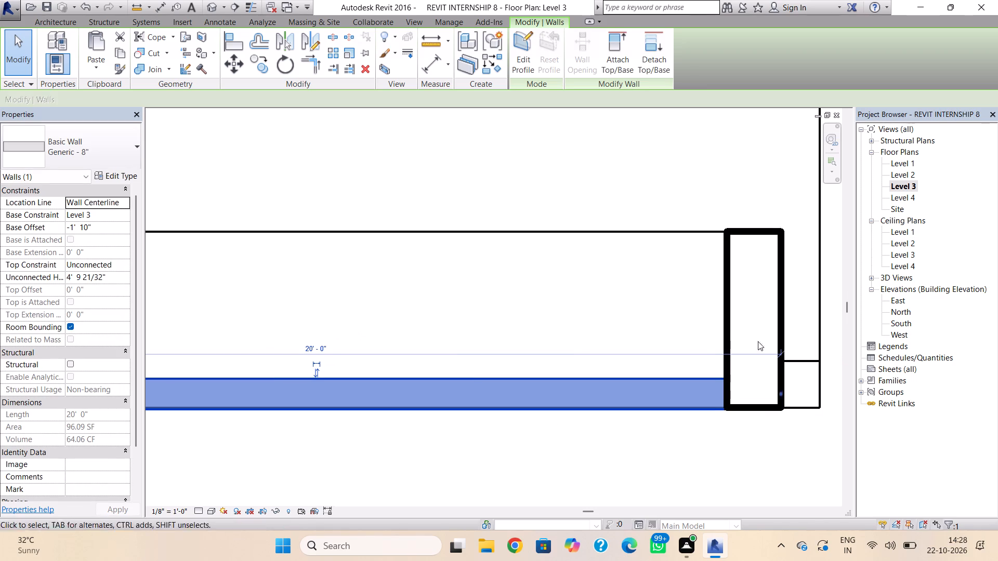
Examine the front wall in 3D from the front and side, and select the Level 3 roof to inspect its edge behind the wall.
{"action": "left_click", "coordinate": [215, 8]}
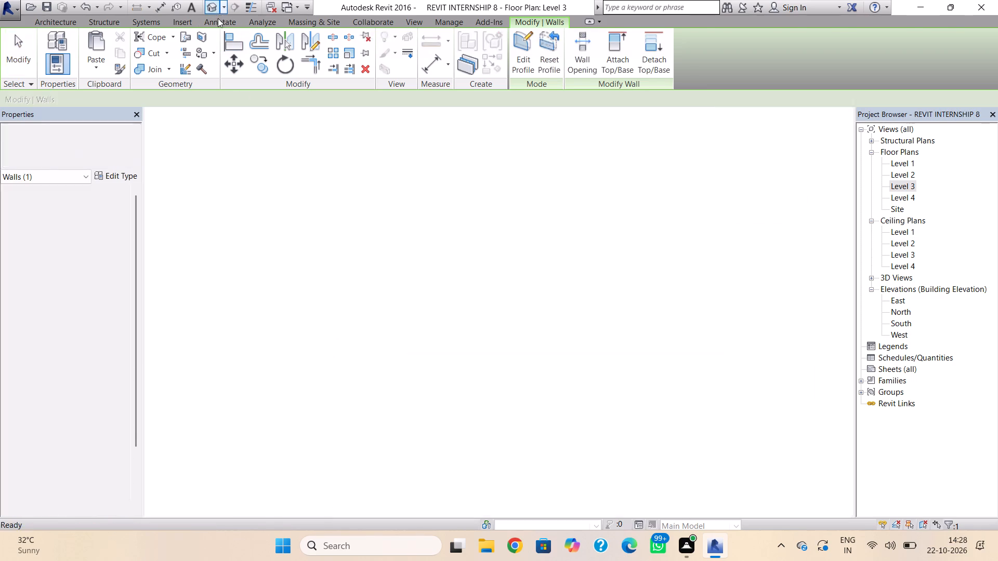
{"action": "key", "text": "Escape"}
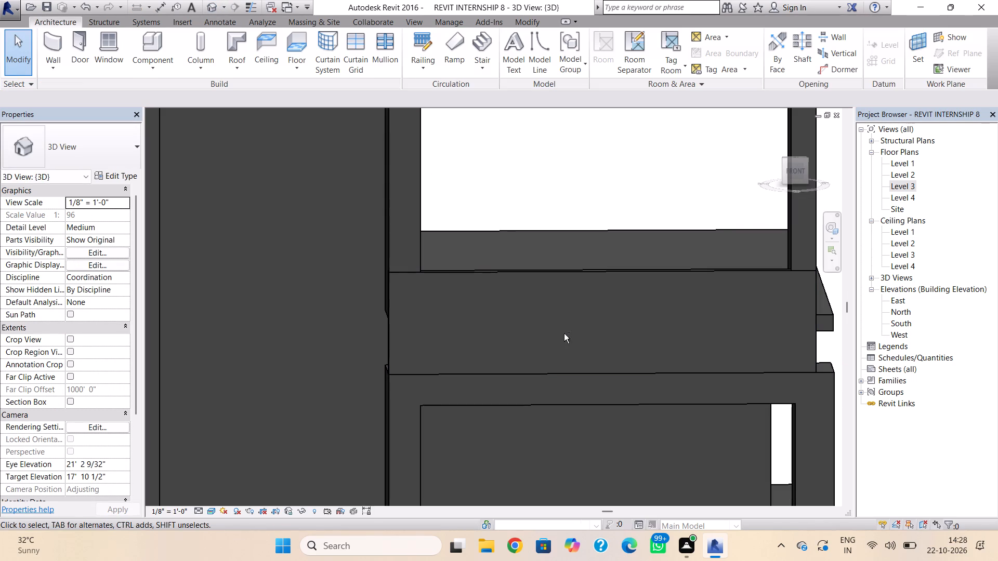
{"action": "right_click_drag", "start_coordinate": [569, 333], "coordinate": [645, 341], "text": "shift"}
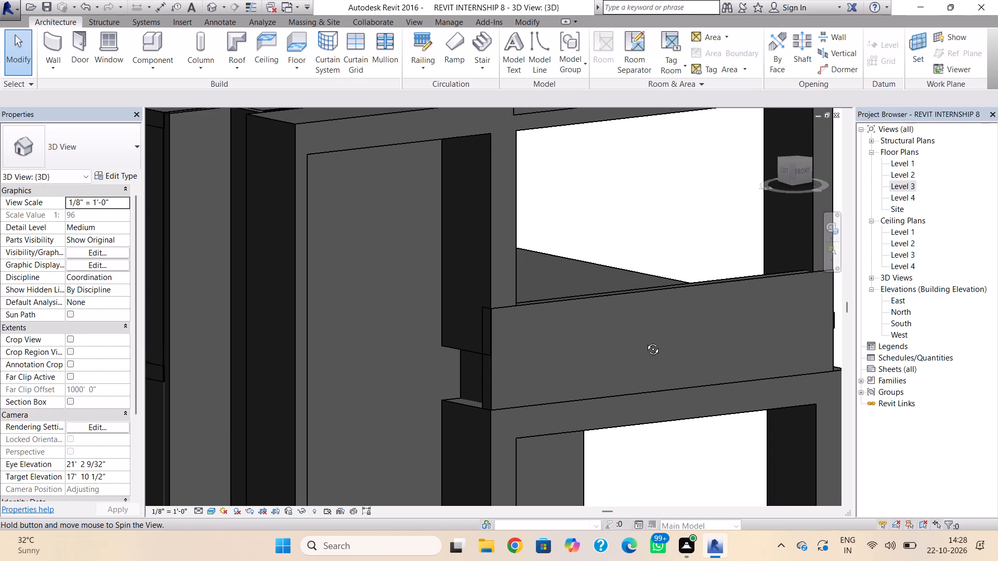
{"action": "right_click_drag", "start_coordinate": [645, 341], "coordinate": [645, 344], "text": "shift"}
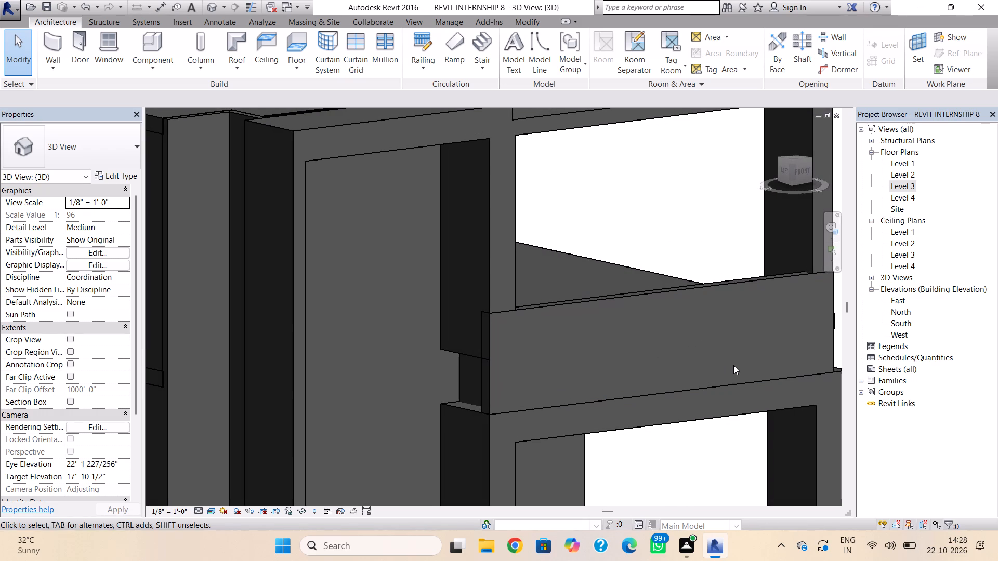
{"action": "scroll", "coordinate": [730, 367], "scroll_direction": "down", "scroll_amount": 1, "text": "shift"}
{"action": "middle_click_drag", "start_coordinate": [730, 367], "coordinate": [455, 371], "text": "shift"}
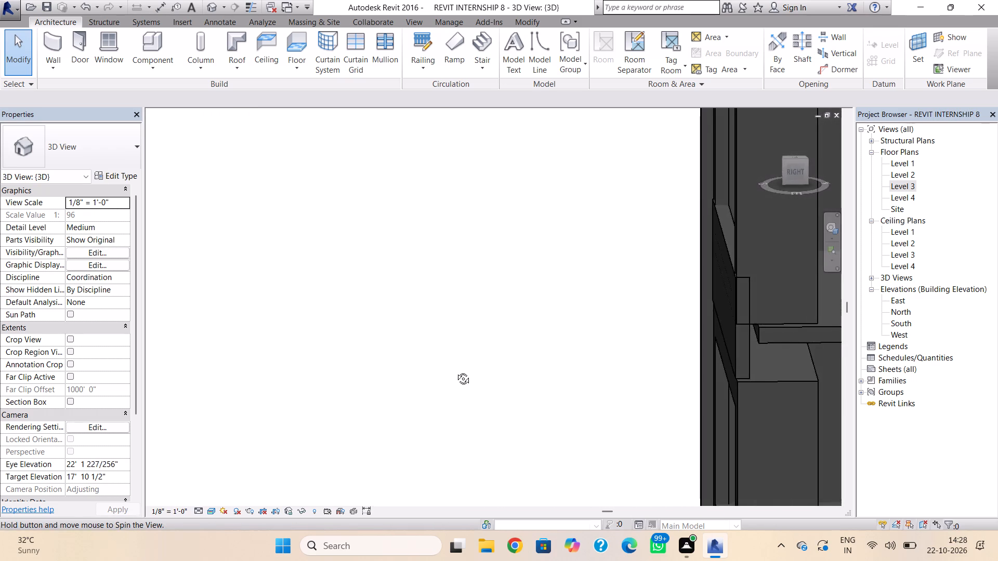
{"action": "middle_click_drag", "start_coordinate": [455, 371], "coordinate": [640, 365], "text": "shift"}
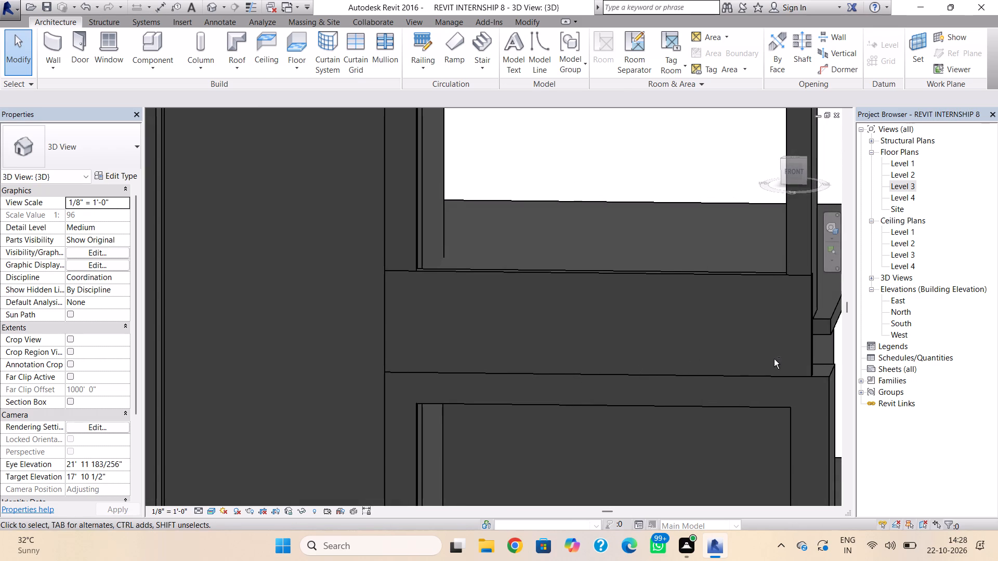
{"action": "middle_click_drag", "start_coordinate": [633, 349], "coordinate": [428, 373], "text": "shift"}
{"action": "scroll", "coordinate": [627, 350], "scroll_direction": "down", "scroll_amount": 1, "text": "shift"}
{"action": "scroll", "coordinate": [577, 365], "scroll_direction": "down", "scroll_amount": 3}
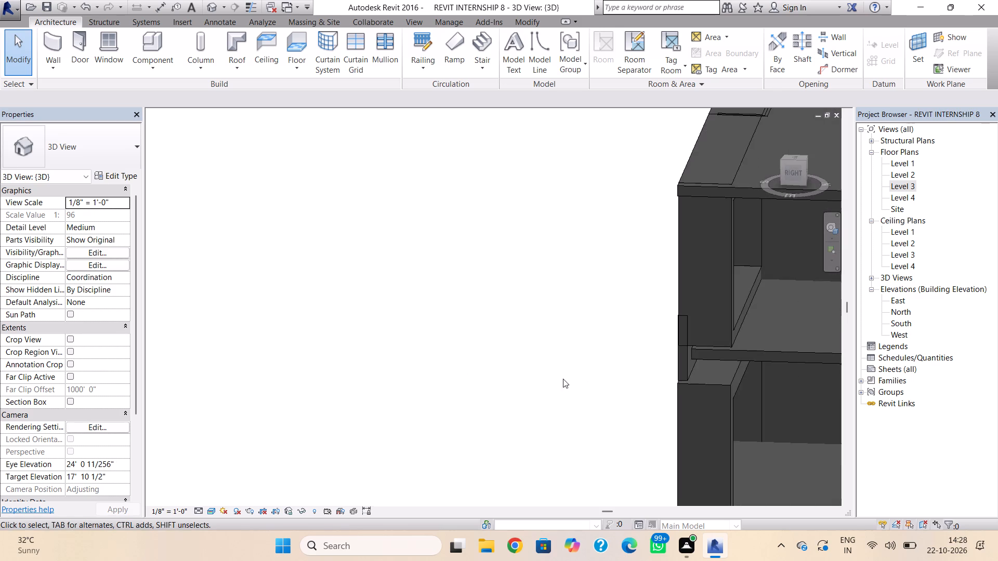
{"action": "scroll", "coordinate": [543, 375], "scroll_direction": "down", "scroll_amount": 2, "text": "shift"}
{"action": "middle_click_drag", "start_coordinate": [543, 375], "coordinate": [662, 374], "text": "shift"}
{"action": "left_click", "coordinate": [738, 346]}
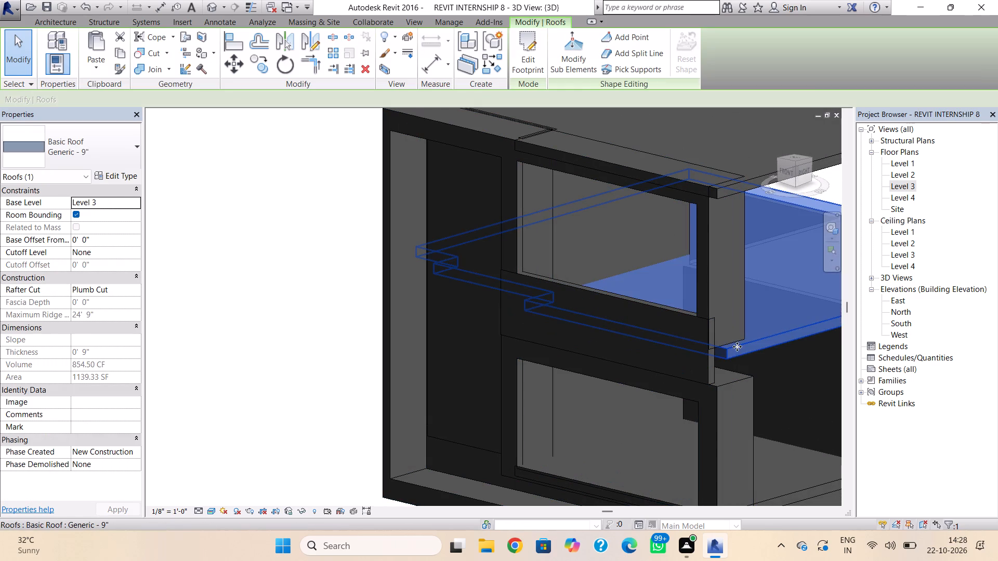
{"action": "middle_click_drag", "start_coordinate": [728, 352], "coordinate": [415, 367]}
{"action": "right_click_drag", "start_coordinate": [421, 386], "coordinate": [501, 376], "text": "shift"}
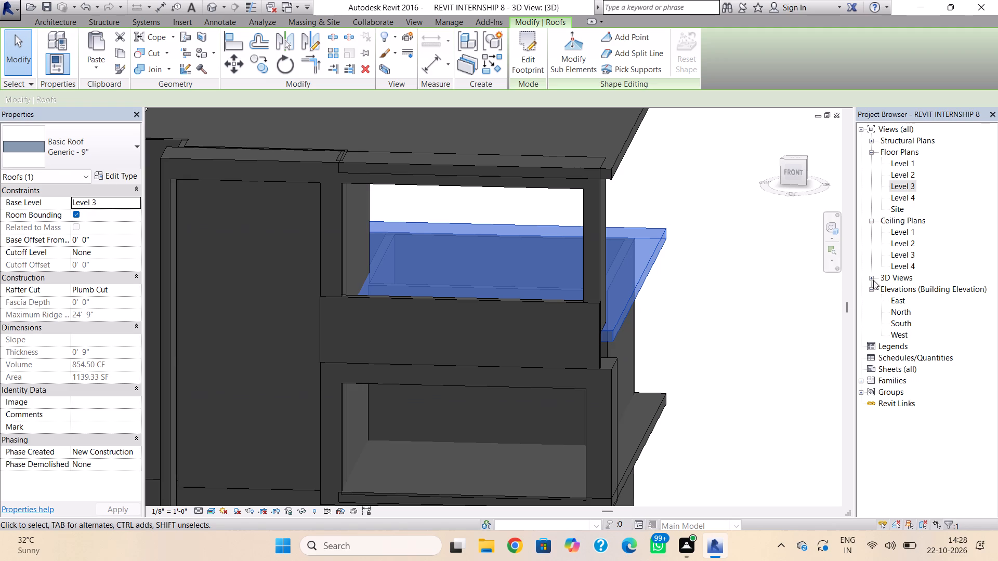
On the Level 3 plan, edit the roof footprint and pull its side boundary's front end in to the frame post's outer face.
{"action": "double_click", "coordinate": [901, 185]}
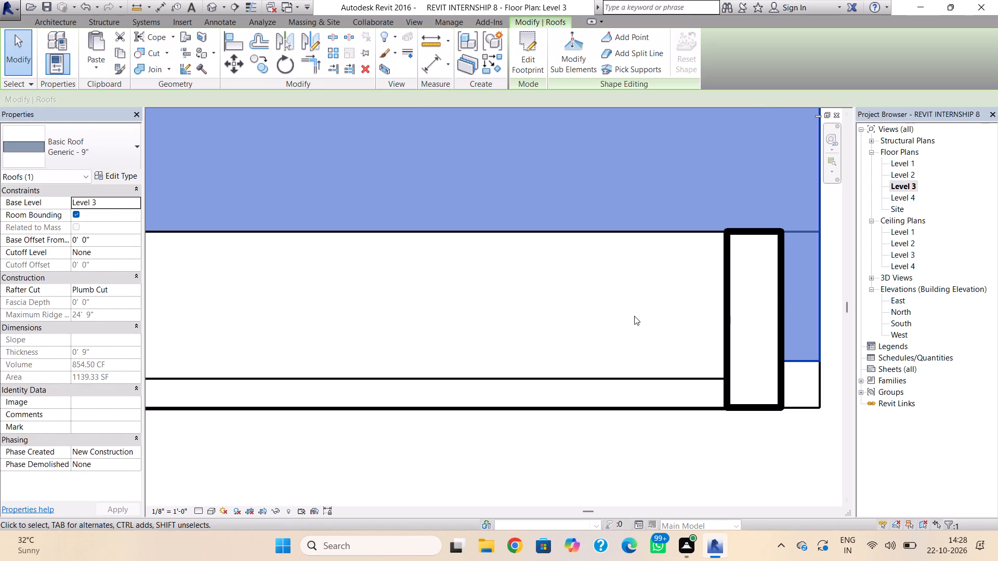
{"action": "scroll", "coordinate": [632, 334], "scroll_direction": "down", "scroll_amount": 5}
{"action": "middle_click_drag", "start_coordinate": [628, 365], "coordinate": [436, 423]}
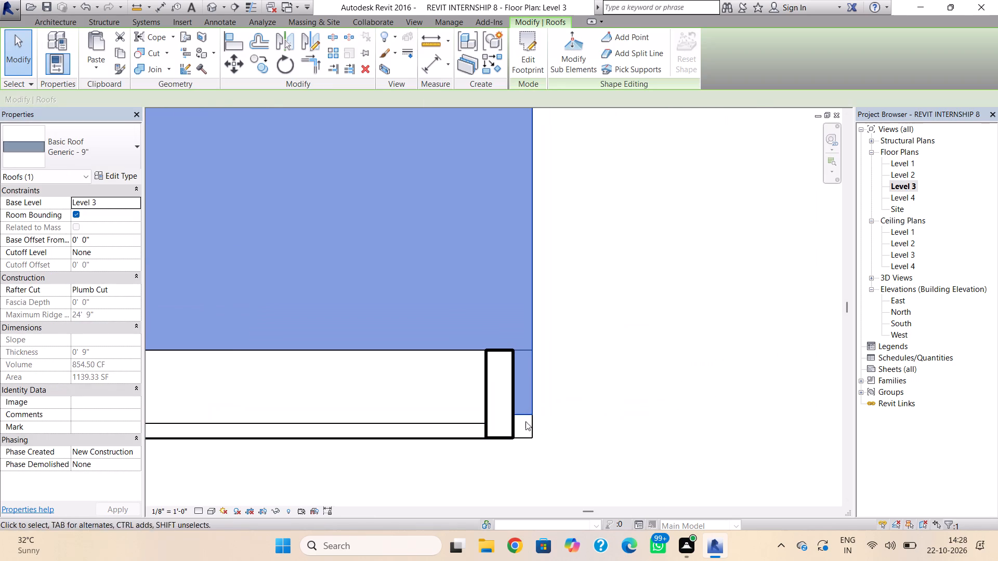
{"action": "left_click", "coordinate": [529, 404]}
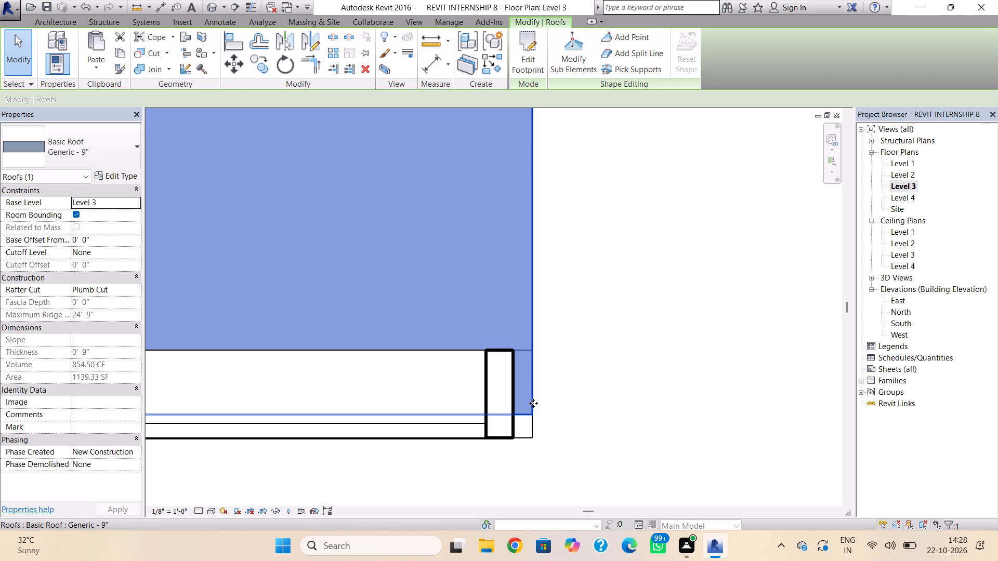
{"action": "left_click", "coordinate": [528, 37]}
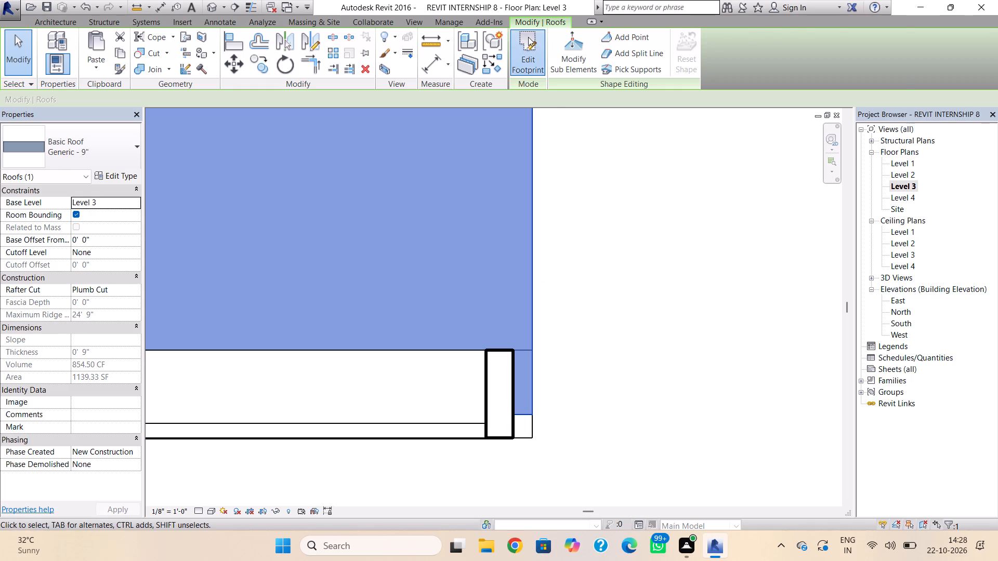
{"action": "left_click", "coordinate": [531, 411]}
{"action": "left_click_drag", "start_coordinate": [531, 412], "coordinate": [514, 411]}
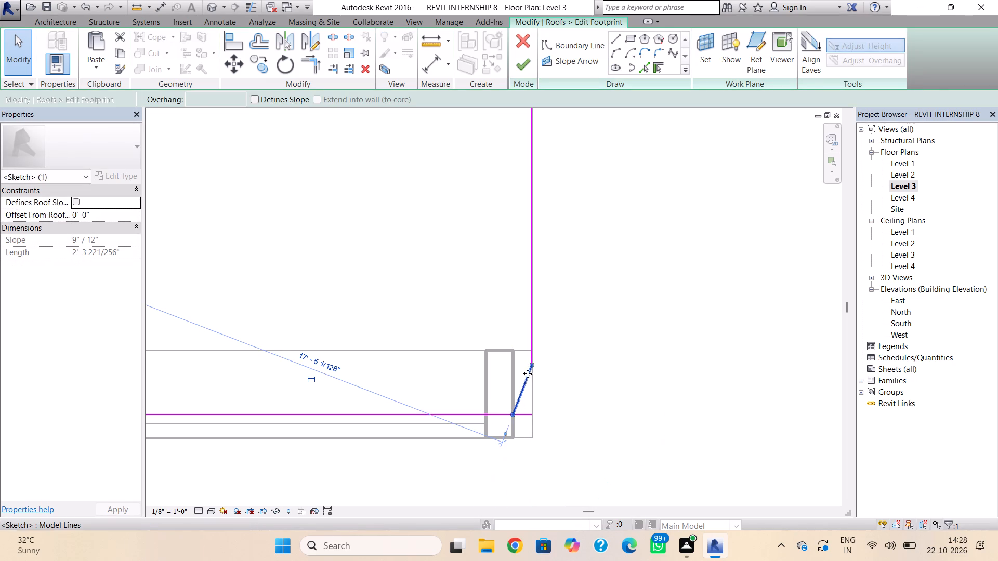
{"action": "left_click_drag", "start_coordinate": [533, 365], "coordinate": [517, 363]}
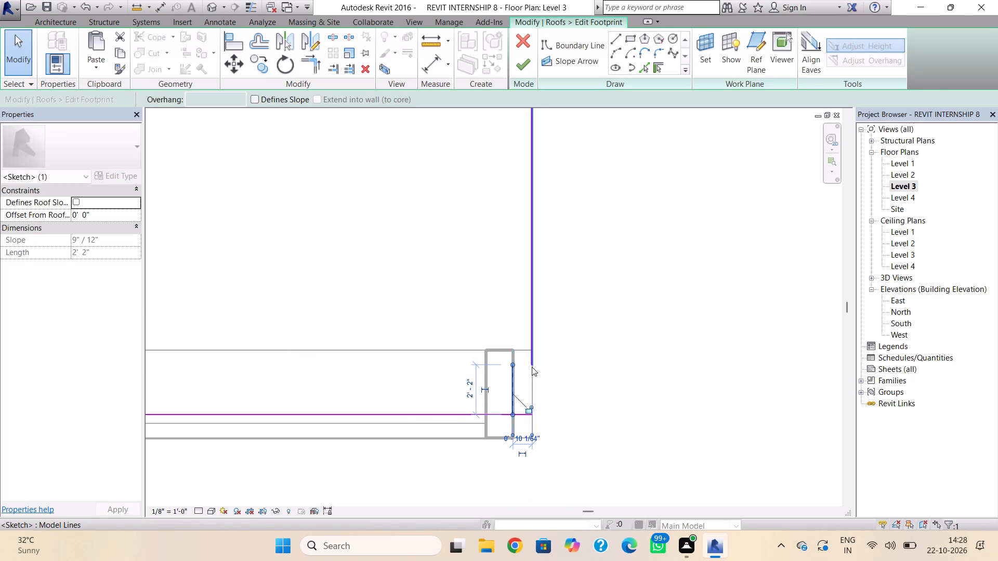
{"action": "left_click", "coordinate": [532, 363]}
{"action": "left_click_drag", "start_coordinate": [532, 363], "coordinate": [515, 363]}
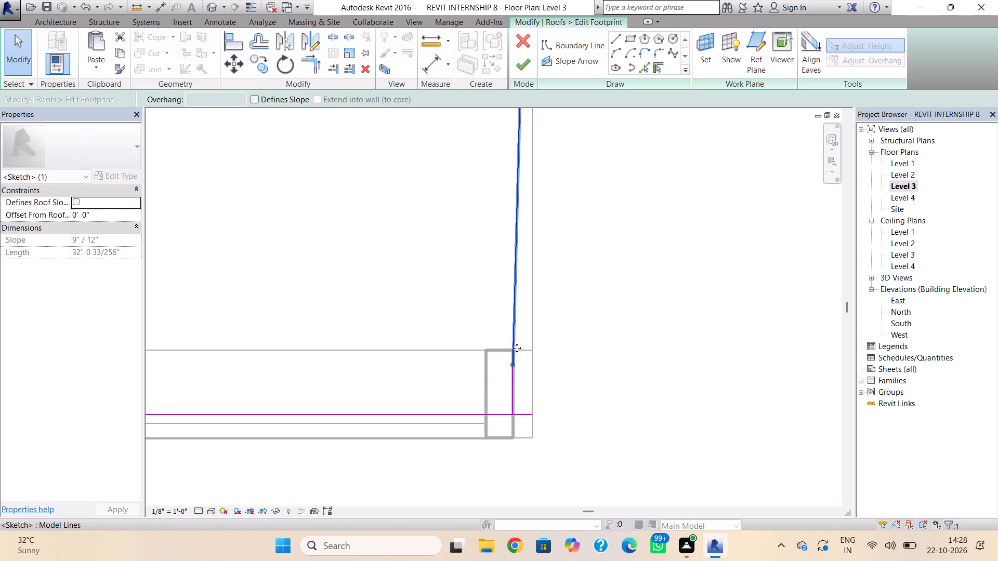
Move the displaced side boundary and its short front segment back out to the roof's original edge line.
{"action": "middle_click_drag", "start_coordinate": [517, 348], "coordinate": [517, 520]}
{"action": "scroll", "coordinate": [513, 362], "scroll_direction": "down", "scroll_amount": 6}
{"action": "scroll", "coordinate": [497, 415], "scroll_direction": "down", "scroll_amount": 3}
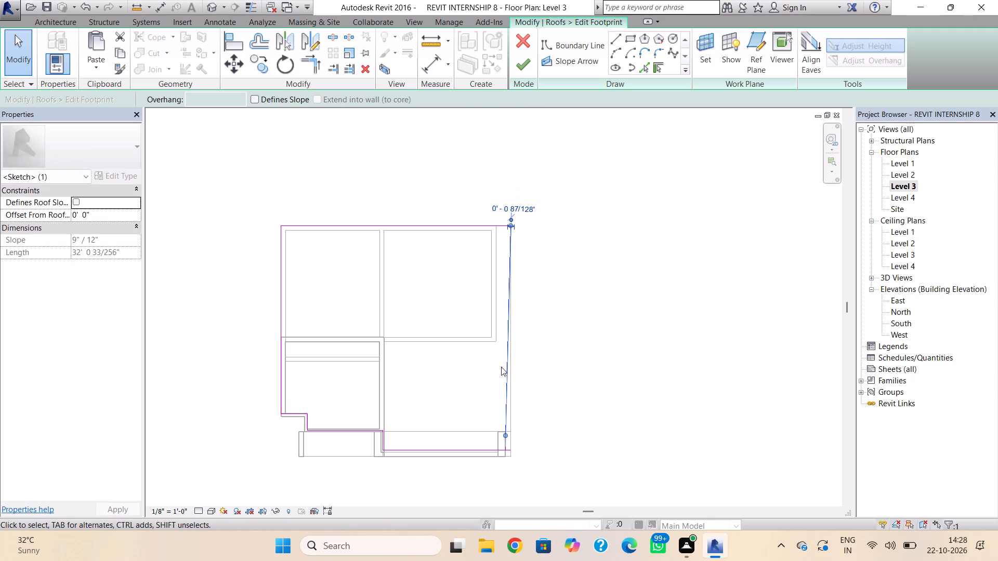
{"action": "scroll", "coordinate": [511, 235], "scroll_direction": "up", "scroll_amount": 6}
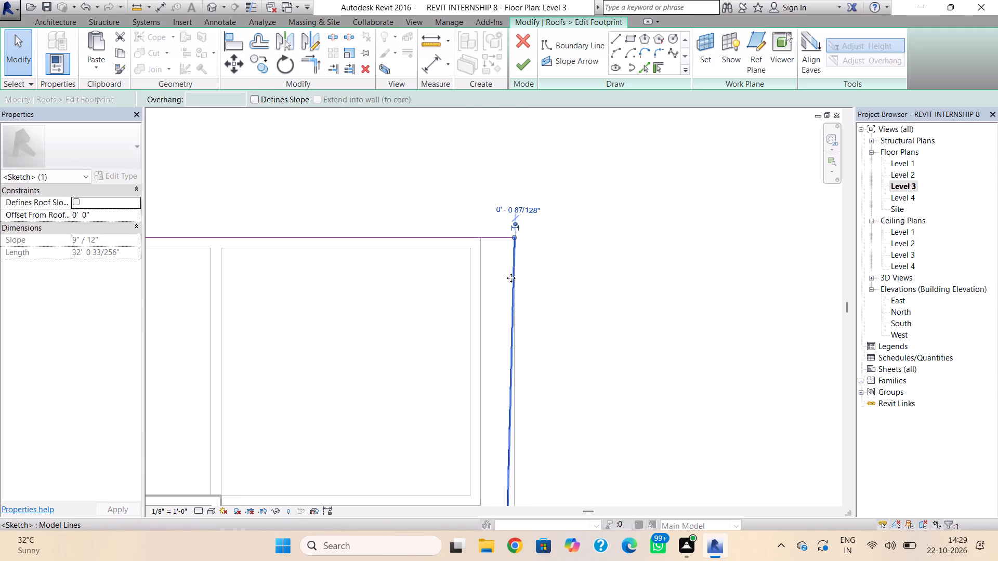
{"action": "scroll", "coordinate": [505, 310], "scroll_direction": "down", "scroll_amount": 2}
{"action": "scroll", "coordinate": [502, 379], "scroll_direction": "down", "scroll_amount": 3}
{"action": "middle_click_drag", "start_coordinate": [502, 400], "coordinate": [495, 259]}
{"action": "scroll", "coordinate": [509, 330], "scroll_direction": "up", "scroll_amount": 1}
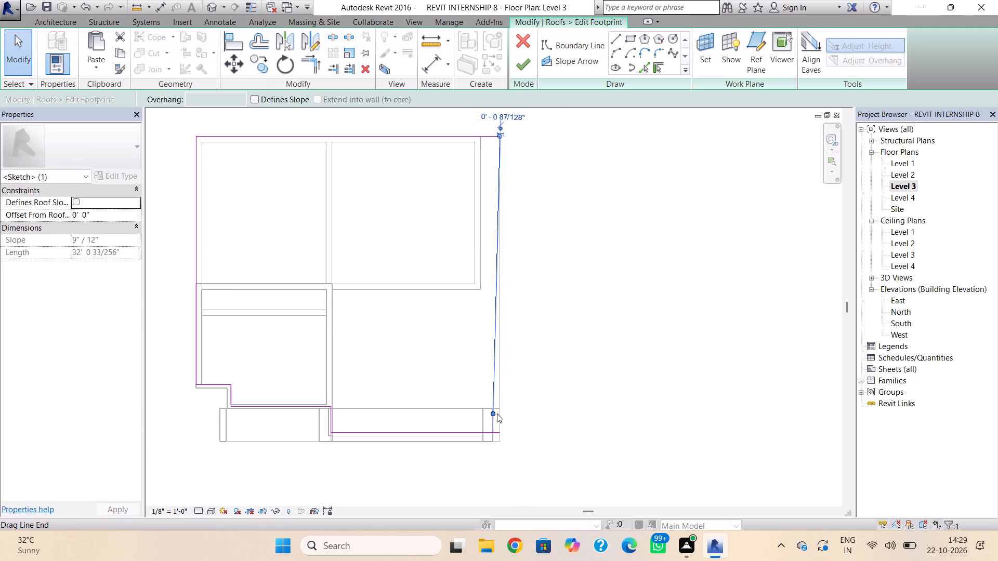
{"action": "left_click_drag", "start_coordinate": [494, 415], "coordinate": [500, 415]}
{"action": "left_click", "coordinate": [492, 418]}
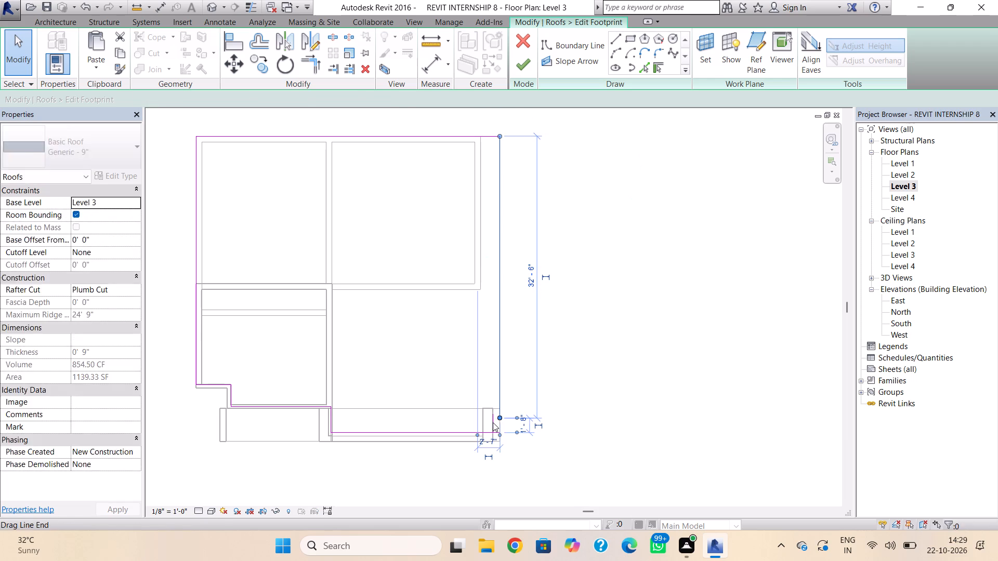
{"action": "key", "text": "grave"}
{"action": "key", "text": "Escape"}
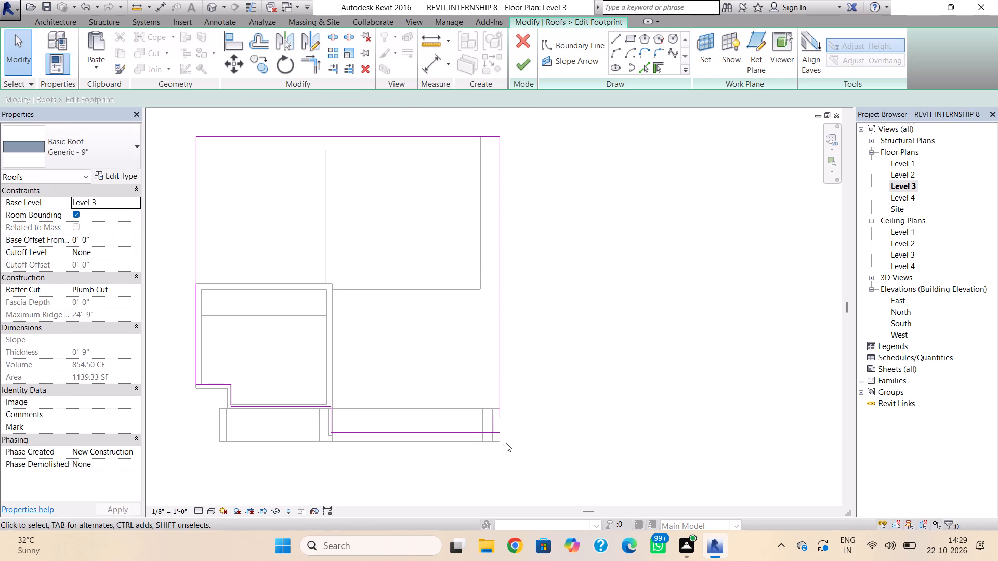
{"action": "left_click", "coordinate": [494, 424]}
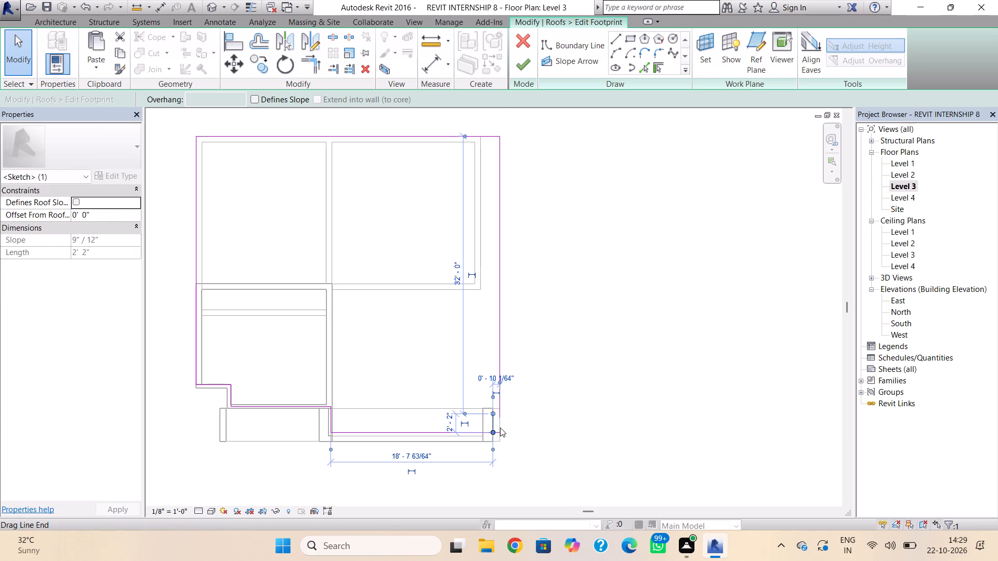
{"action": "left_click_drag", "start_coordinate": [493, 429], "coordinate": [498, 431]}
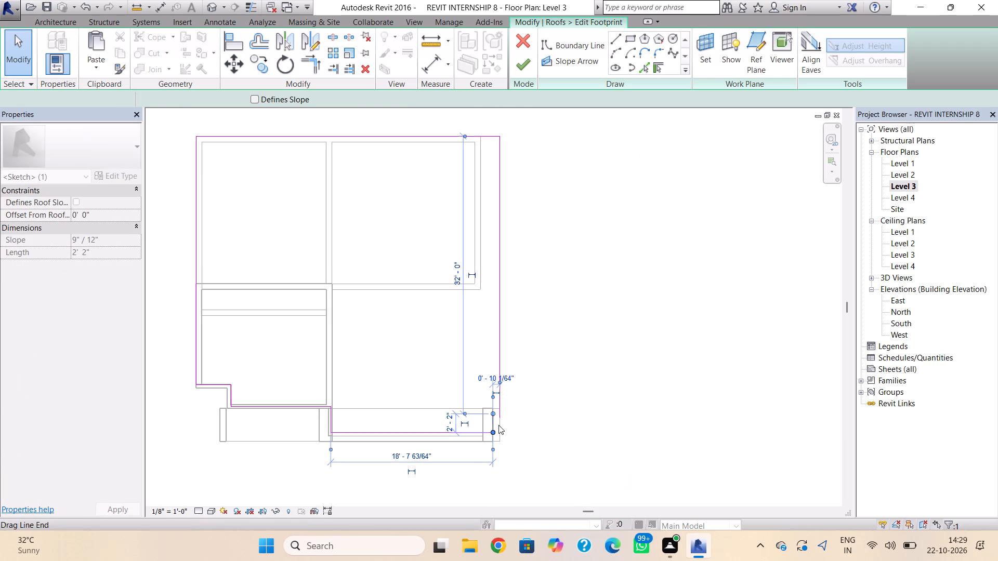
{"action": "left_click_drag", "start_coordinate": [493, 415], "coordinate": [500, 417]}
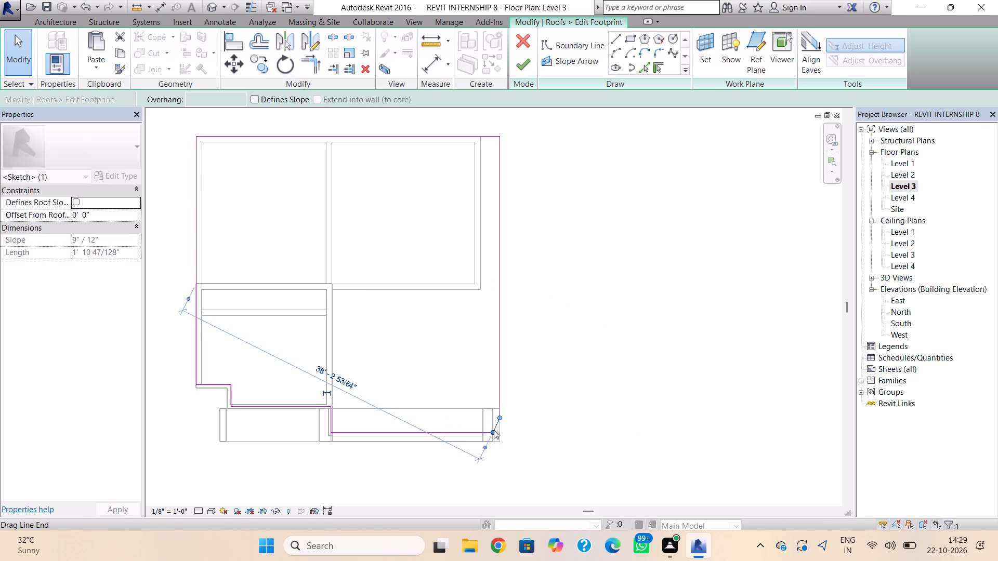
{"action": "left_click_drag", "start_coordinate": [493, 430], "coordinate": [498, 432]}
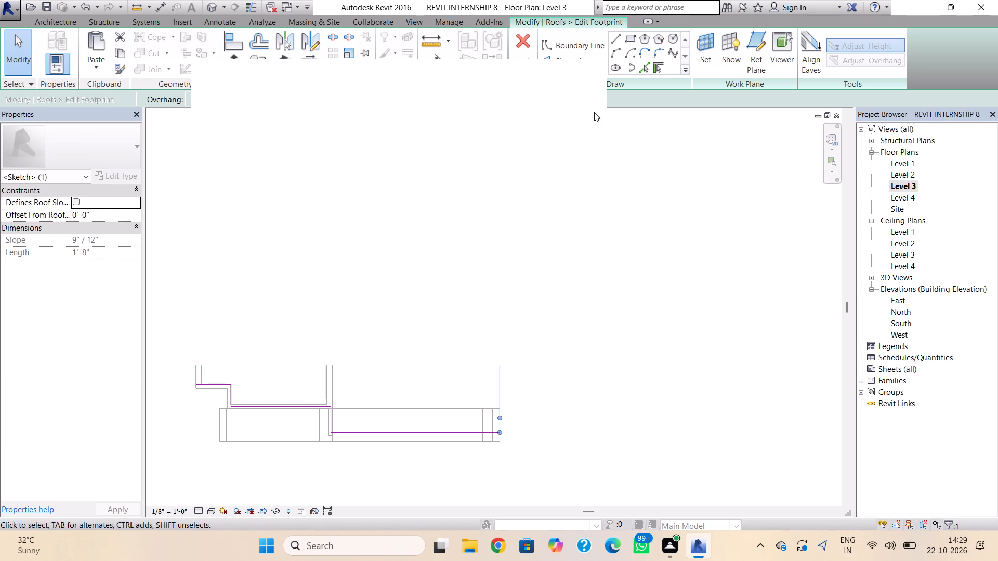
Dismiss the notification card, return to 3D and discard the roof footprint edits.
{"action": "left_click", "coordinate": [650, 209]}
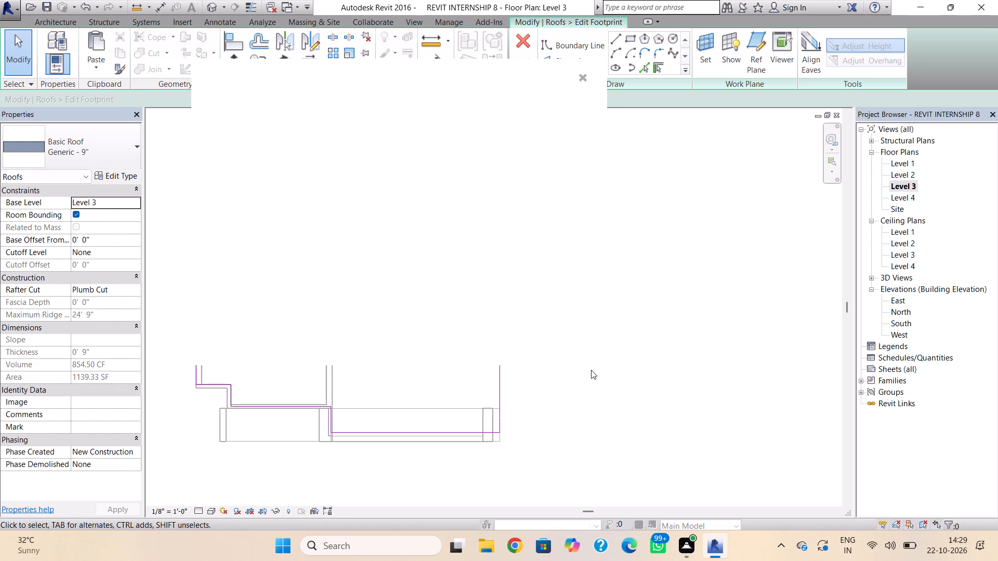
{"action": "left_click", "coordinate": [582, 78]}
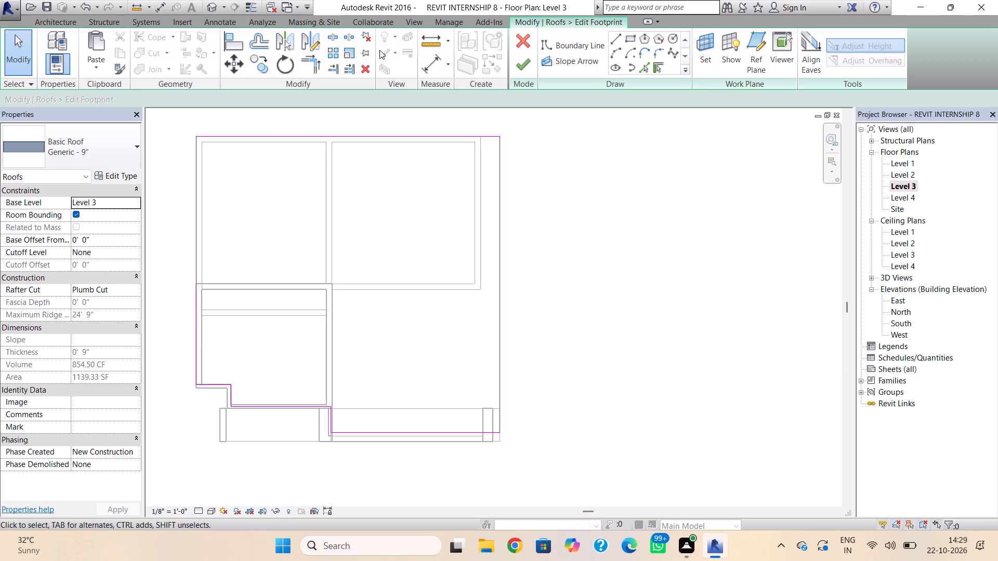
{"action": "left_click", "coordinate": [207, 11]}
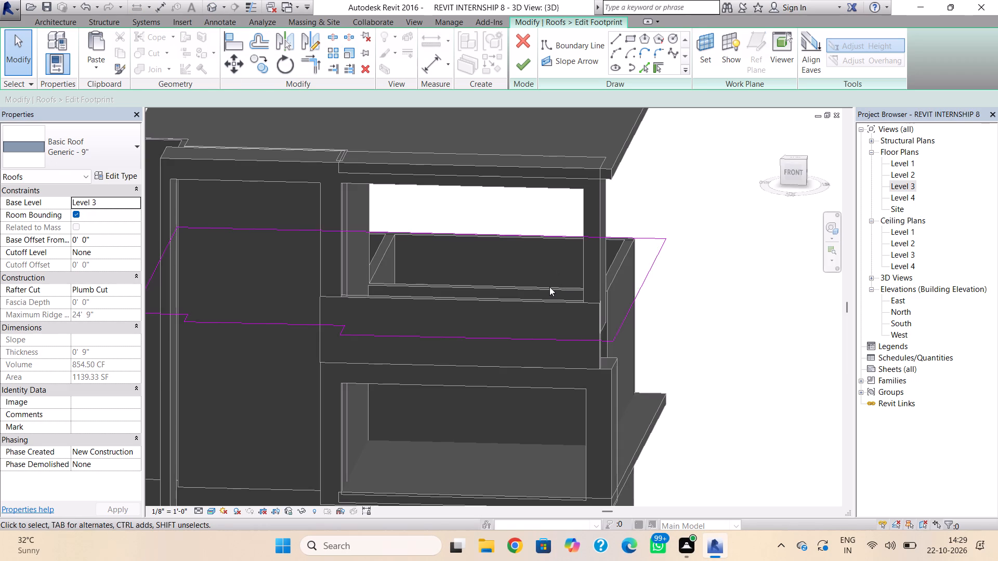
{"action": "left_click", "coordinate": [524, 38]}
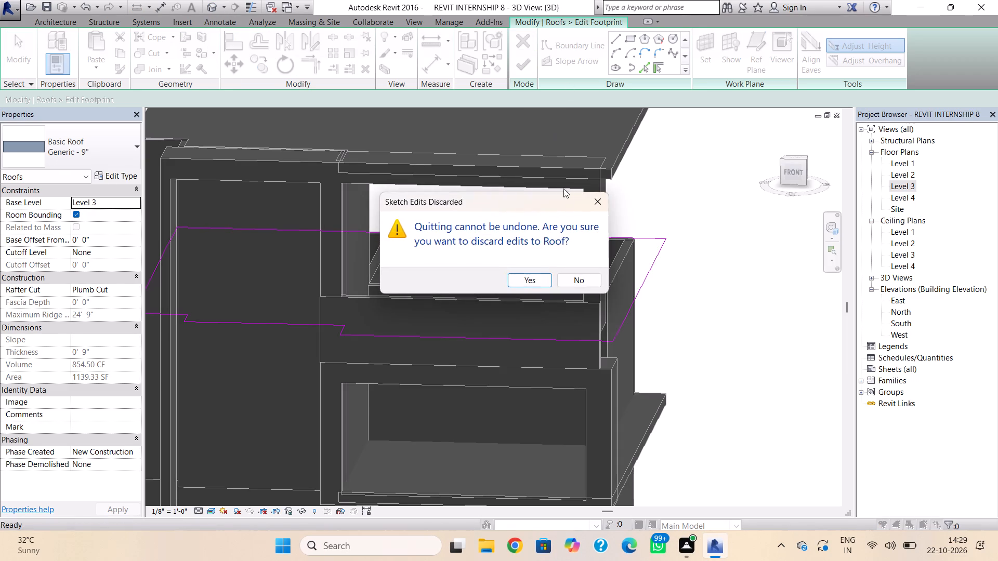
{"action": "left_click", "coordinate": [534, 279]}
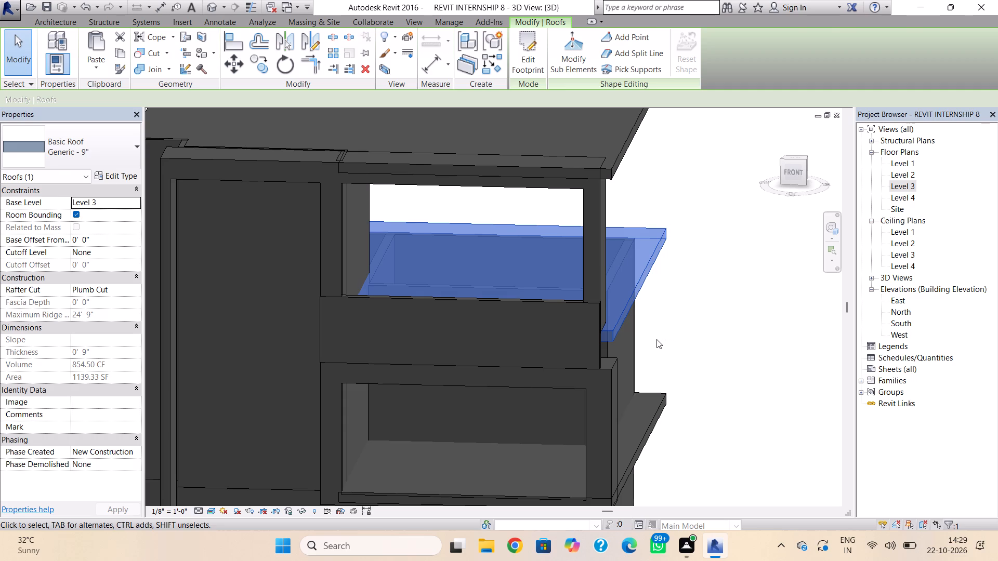
In 3D, stretch the upper front frame's outer post outward until its face lines up with the Level 3 roof's side edge.
{"action": "key", "text": "Escape"}
{"action": "right_click_drag", "start_coordinate": [661, 338], "coordinate": [656, 342], "text": "shift"}
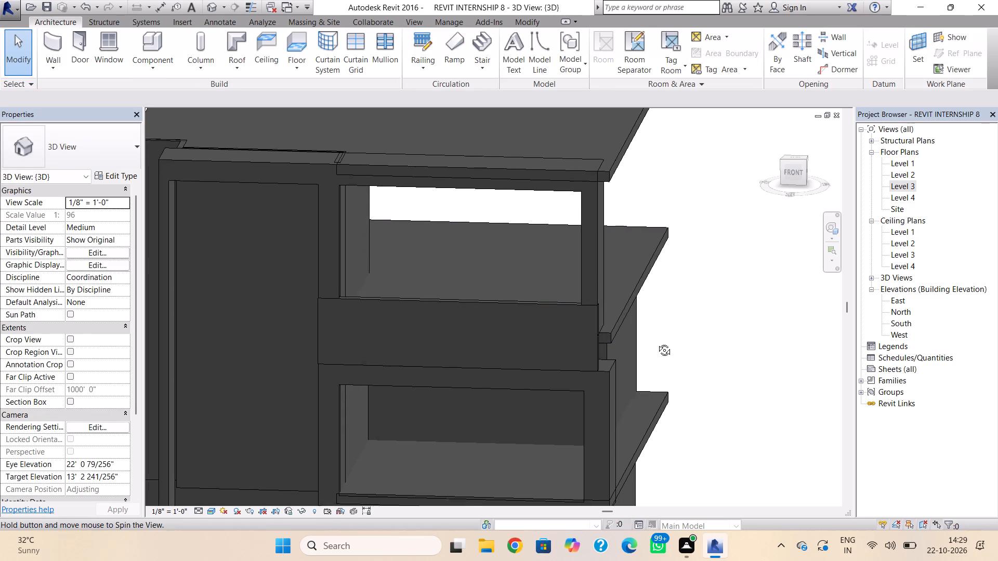
{"action": "right_click_drag", "start_coordinate": [656, 342], "coordinate": [616, 379], "text": "shift"}
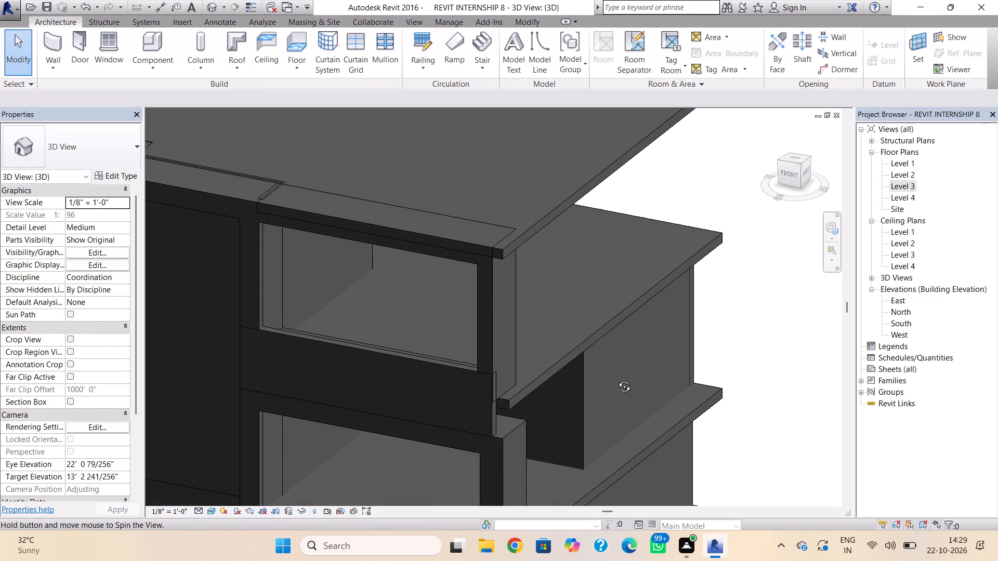
{"action": "right_click_drag", "start_coordinate": [616, 379], "coordinate": [654, 380], "text": "shift"}
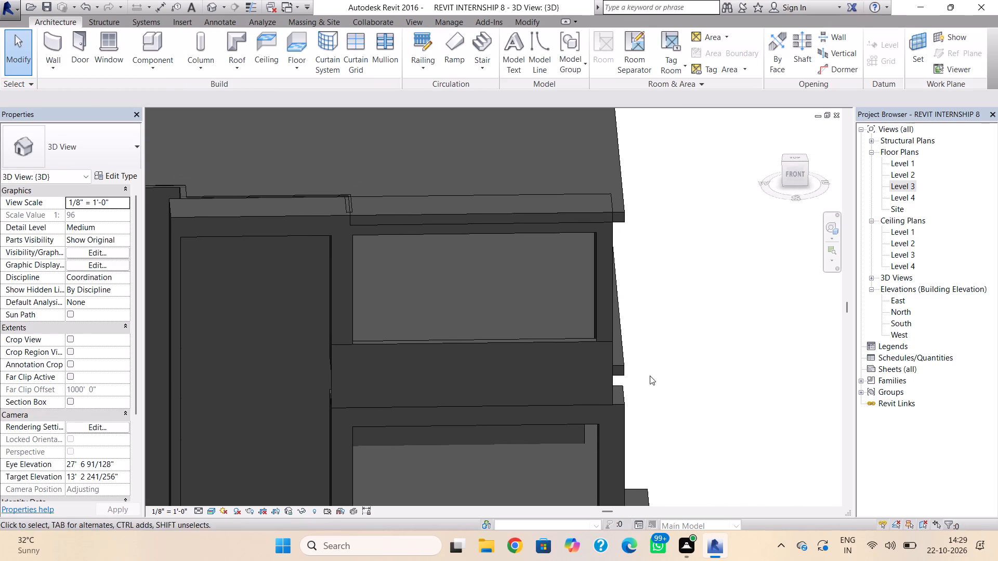
{"action": "left_click", "coordinate": [611, 326]}
{"action": "left_click_drag", "start_coordinate": [615, 292], "coordinate": [622, 292]}
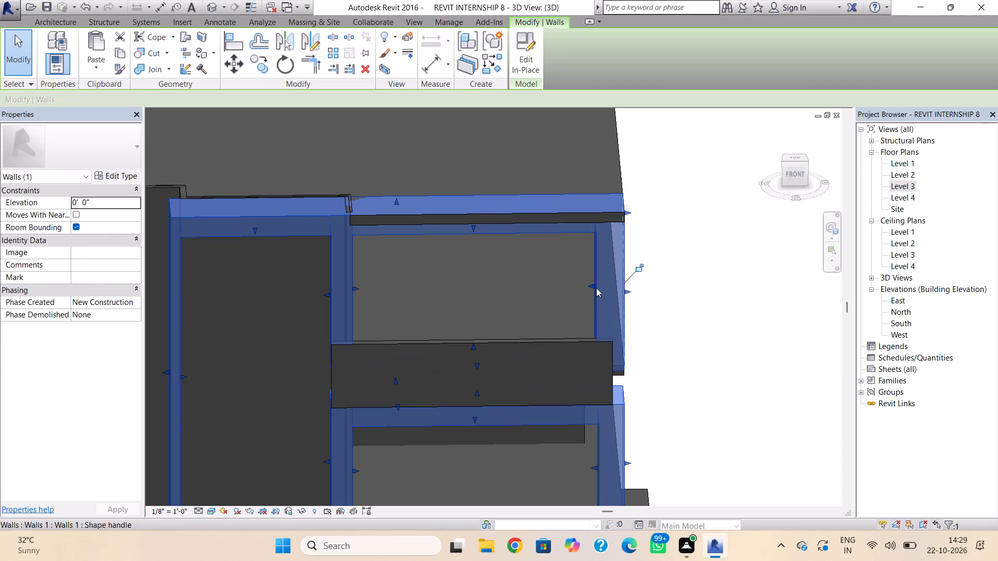
{"action": "left_click", "coordinate": [613, 372]}
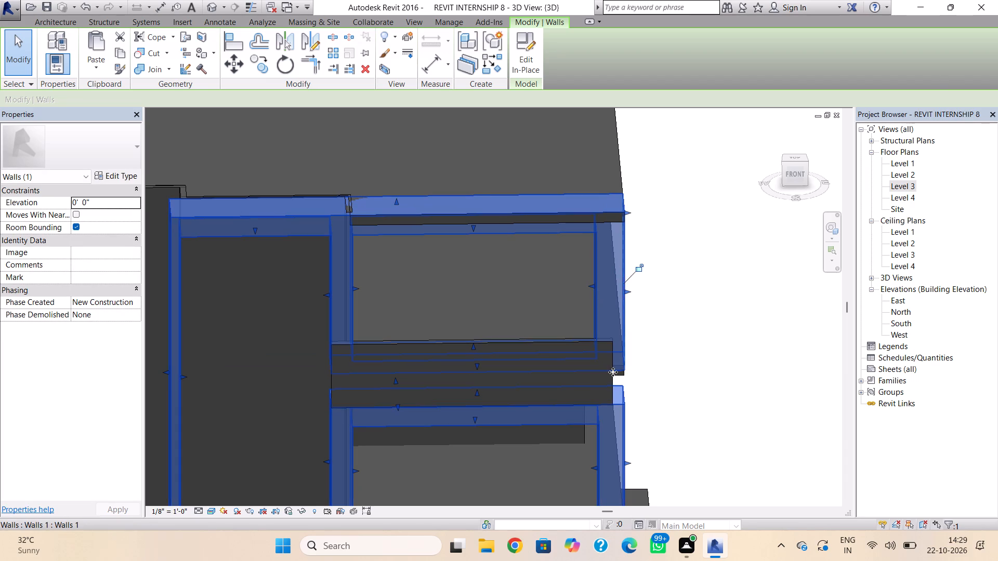
On the Level 3 plan, extend the front wall's outer end to the widened frame post's outer face.
{"action": "double_click", "coordinate": [899, 183]}
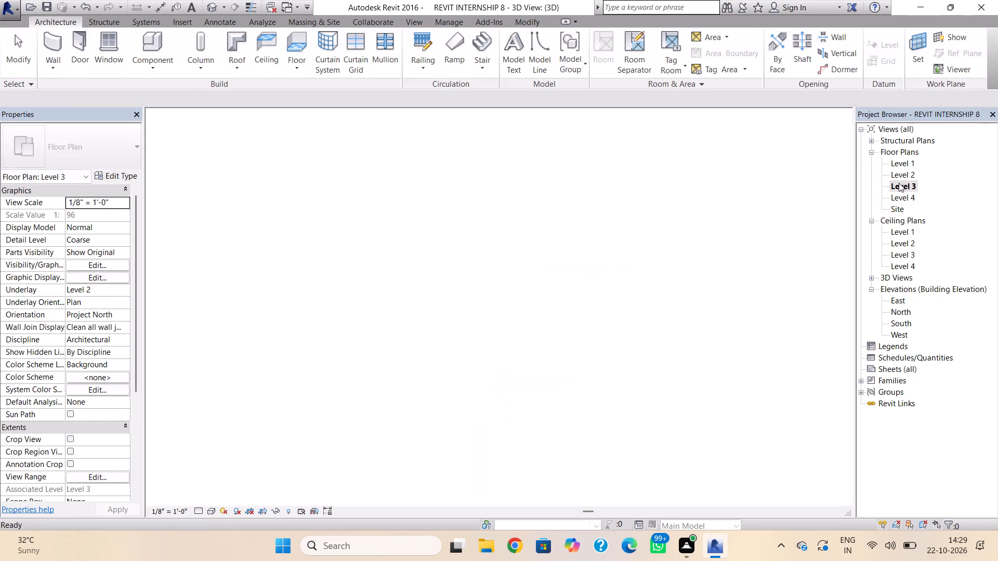
{"action": "key", "text": "Escape"}
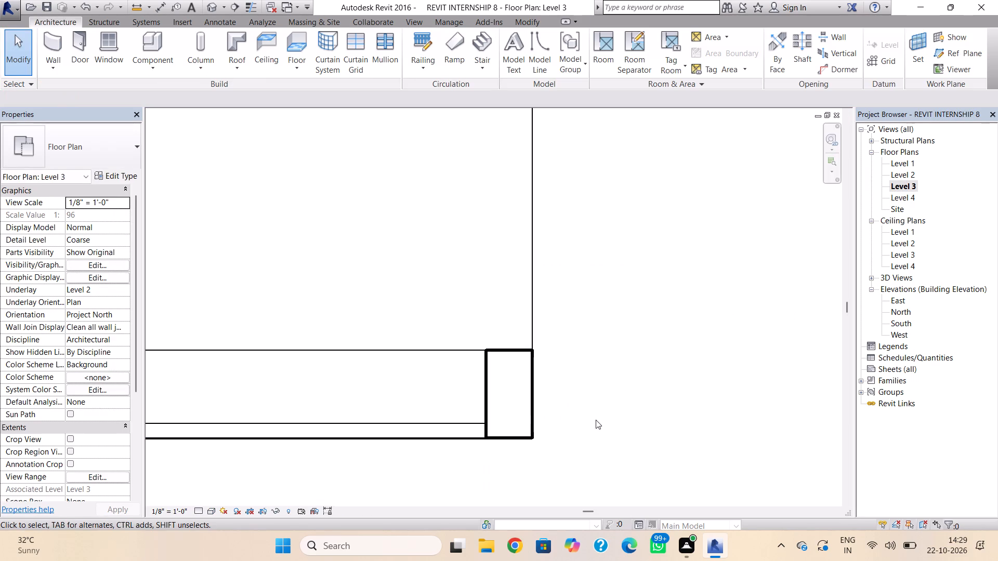
{"action": "left_click", "coordinate": [474, 429]}
{"action": "left_click_drag", "start_coordinate": [513, 428], "coordinate": [530, 428]}
{"action": "key", "text": "Escape"}
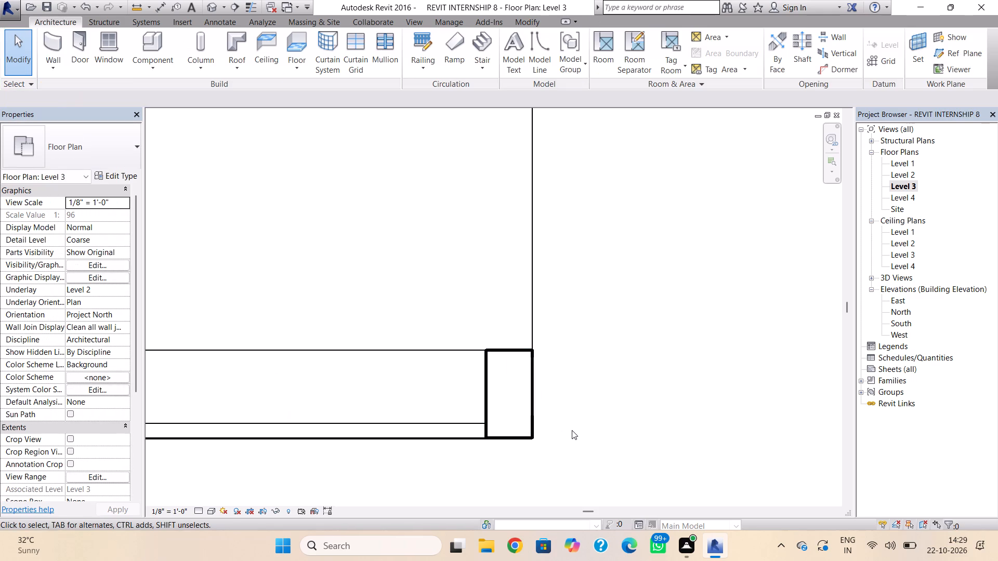
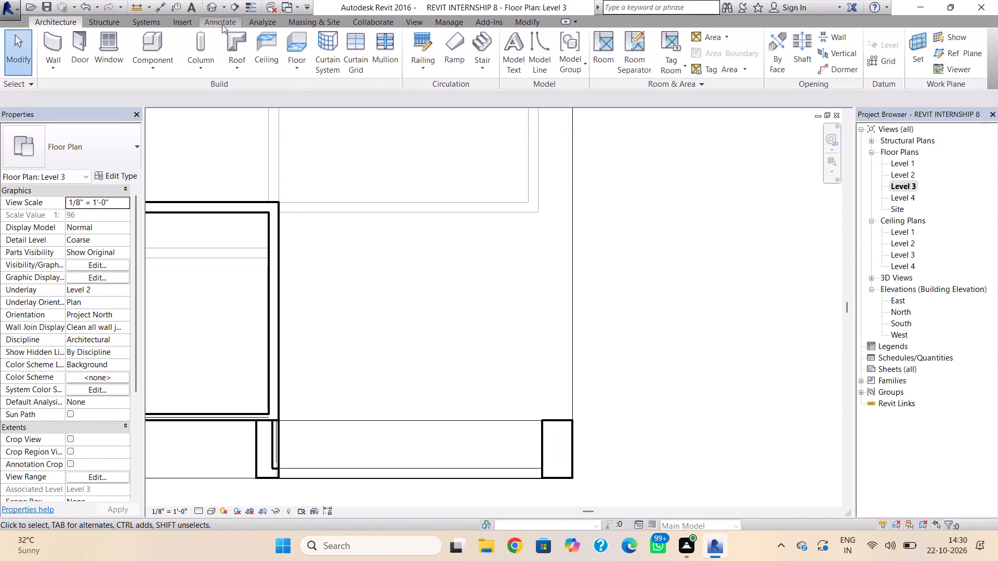
Edit the Level 3 roof's footprint in the Level 3 plan, moving its front boundary line outward by about 4 inches.
{"action": "left_click", "coordinate": [209, 6]}
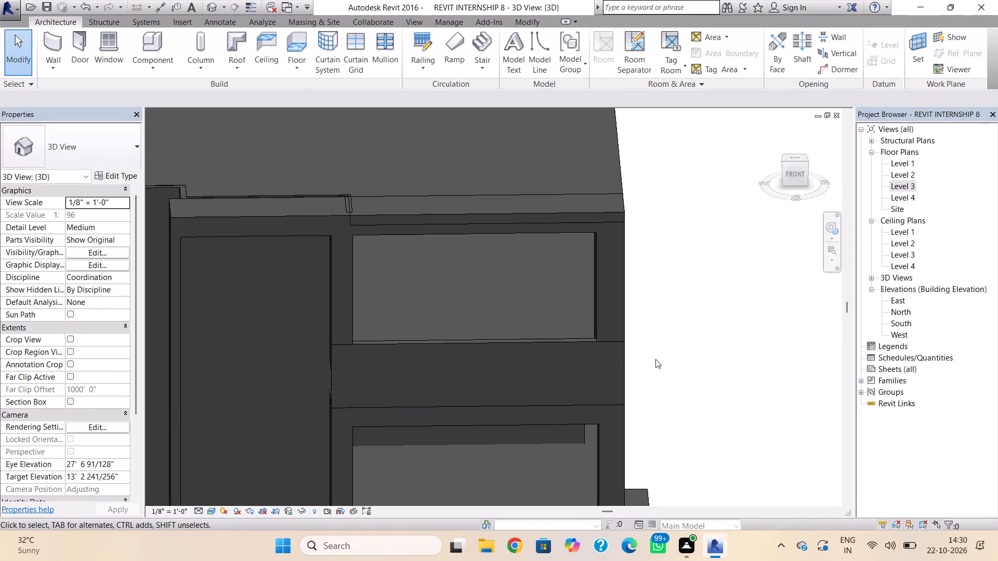
{"action": "right_click_drag", "start_coordinate": [731, 384], "coordinate": [633, 353], "text": "shift"}
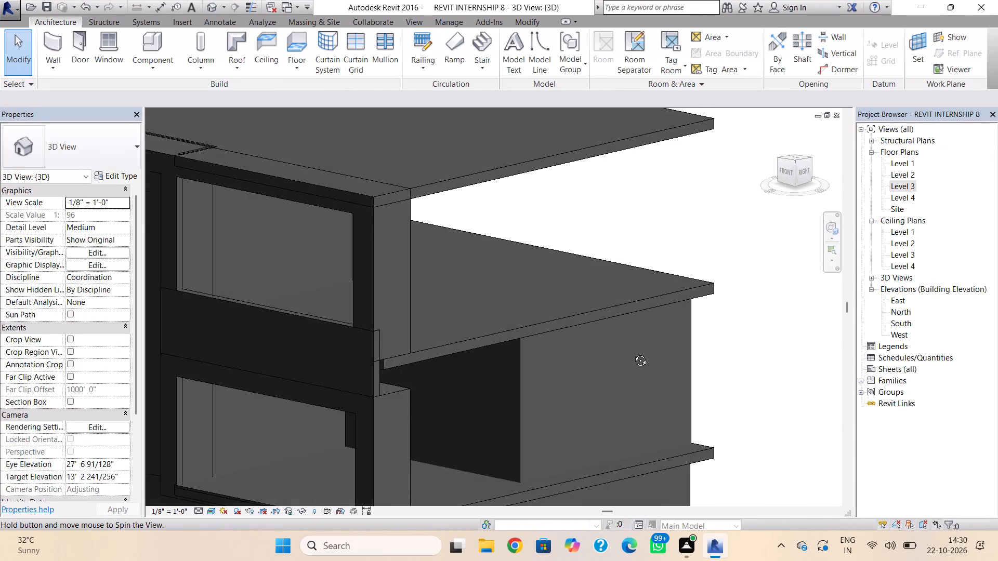
{"action": "right_click_drag", "start_coordinate": [633, 353], "coordinate": [555, 293], "text": "shift"}
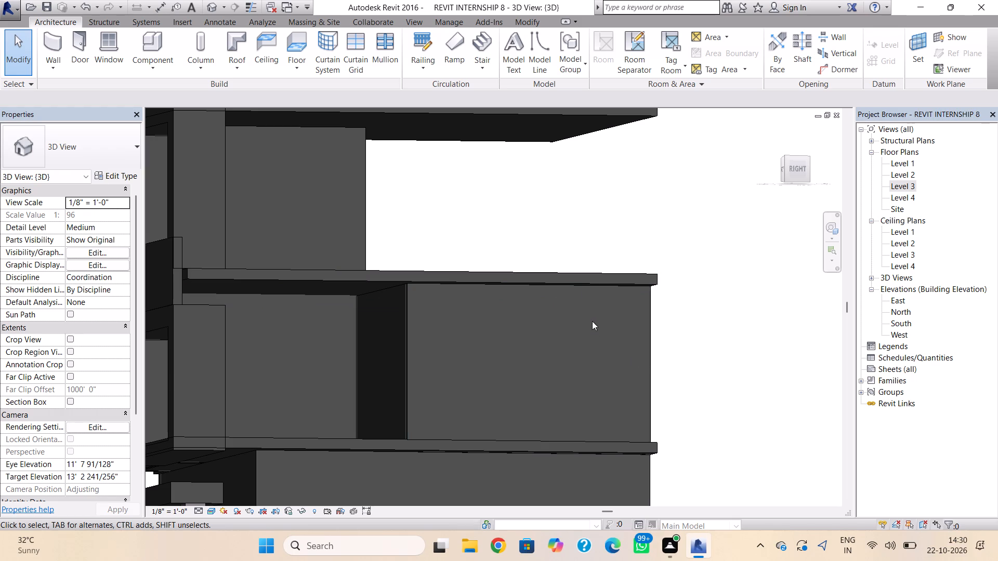
{"action": "left_click", "coordinate": [601, 280]}
{"action": "double_click", "coordinate": [601, 280]}
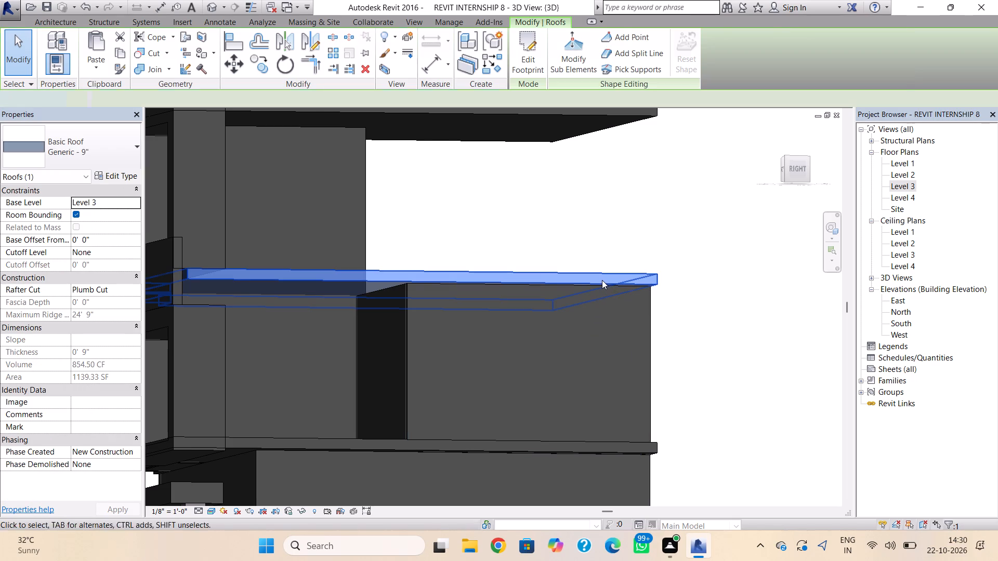
{"action": "double_click", "coordinate": [912, 185]}
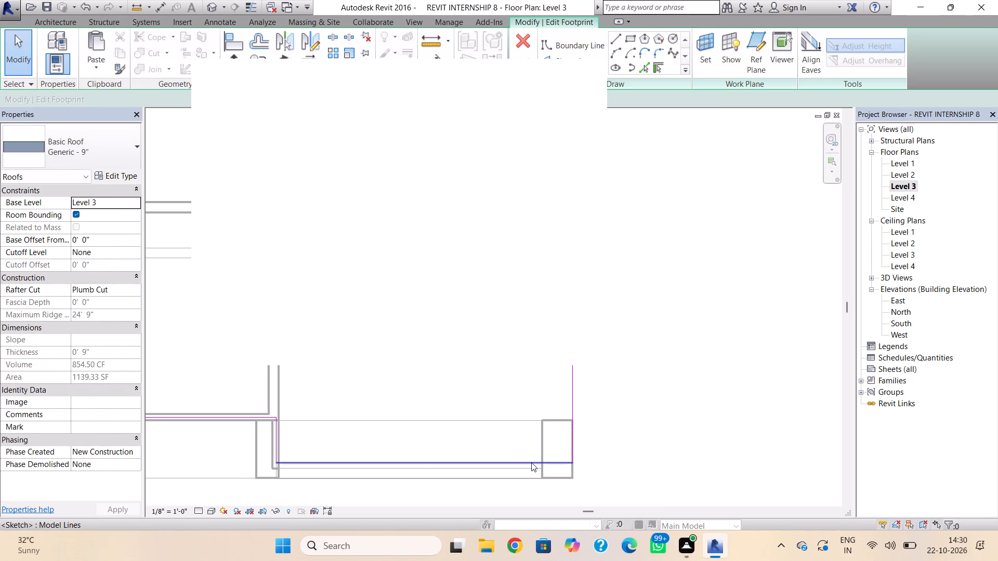
{"action": "left_click", "coordinate": [531, 460]}
{"action": "key", "text": "Down"}
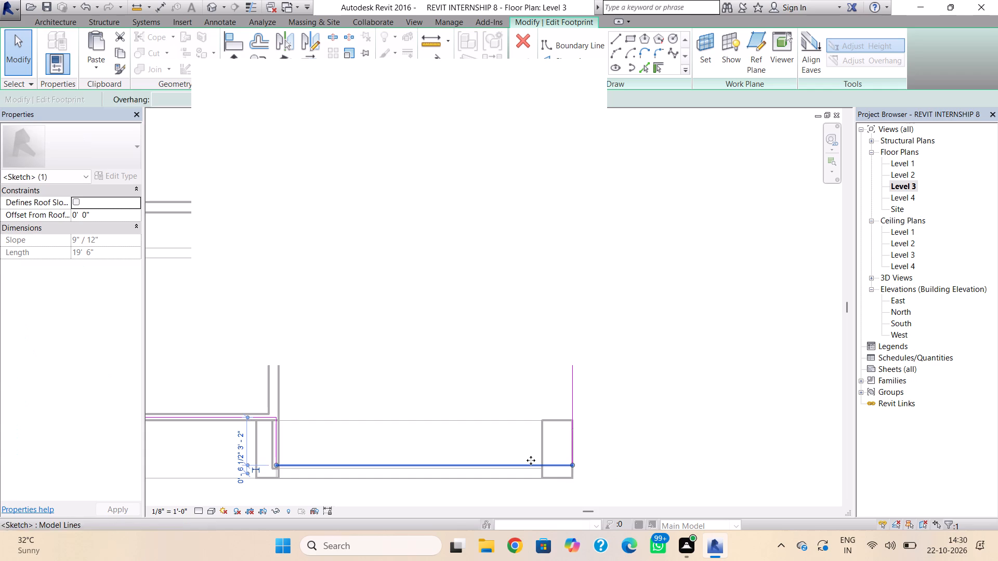
{"action": "key", "text": "Down"}
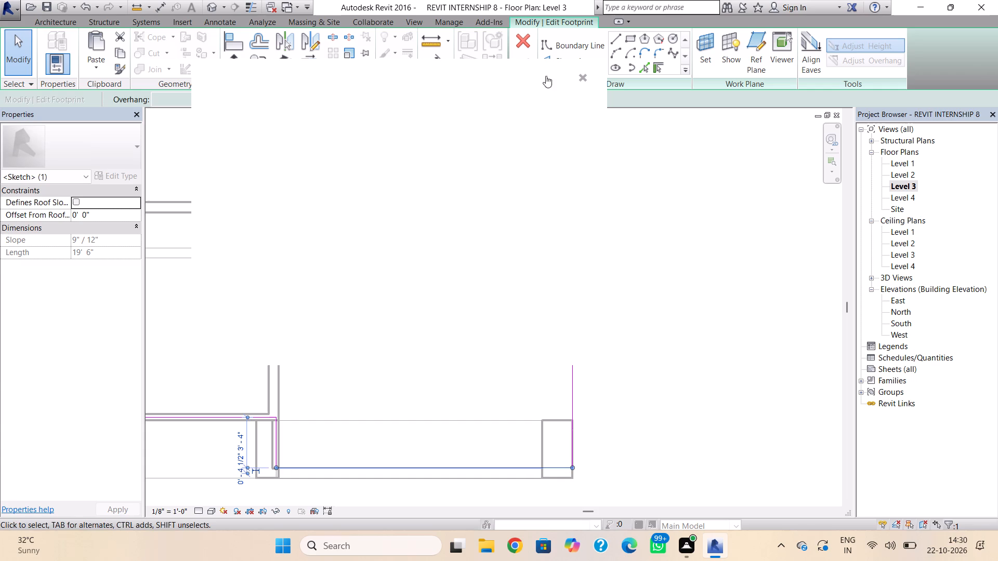
{"action": "left_click", "coordinate": [526, 57]}
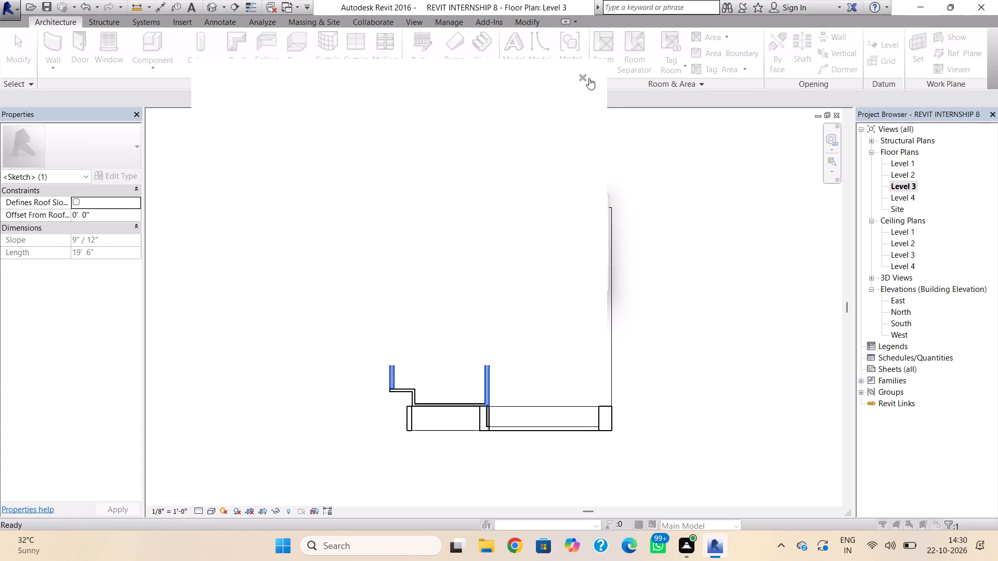
{"action": "left_click", "coordinate": [581, 78]}
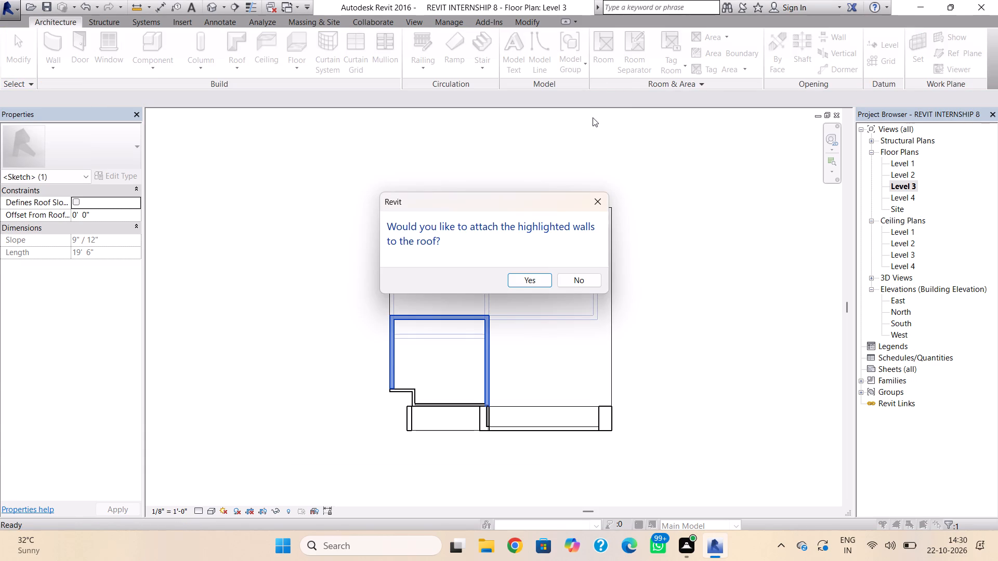
{"action": "left_click", "coordinate": [541, 281]}
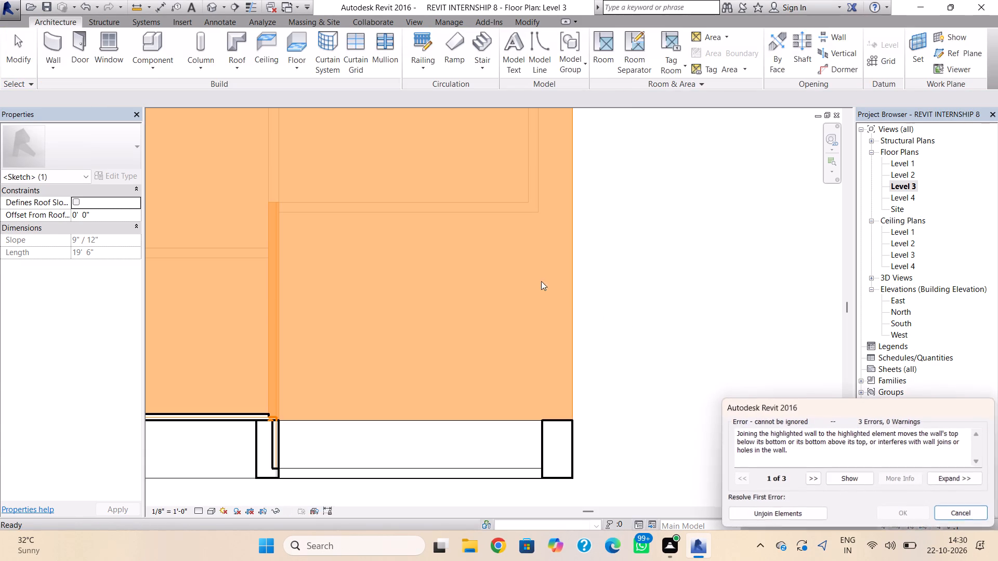
{"action": "left_click", "coordinate": [942, 516]}
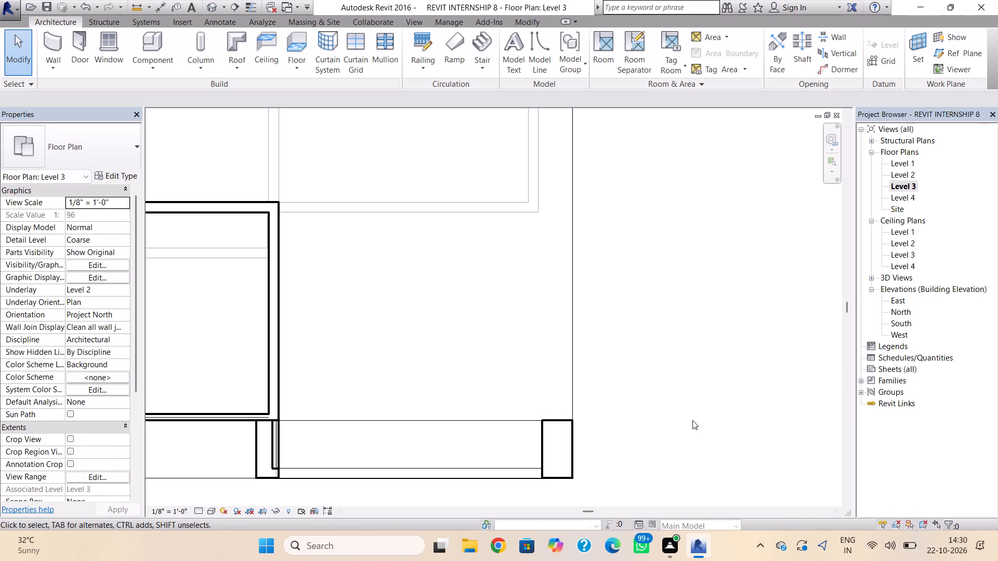
Examine from the right side in 3D how the Level 3 roof meets the front wall and the walls below.
{"action": "left_click", "coordinate": [209, 9]}
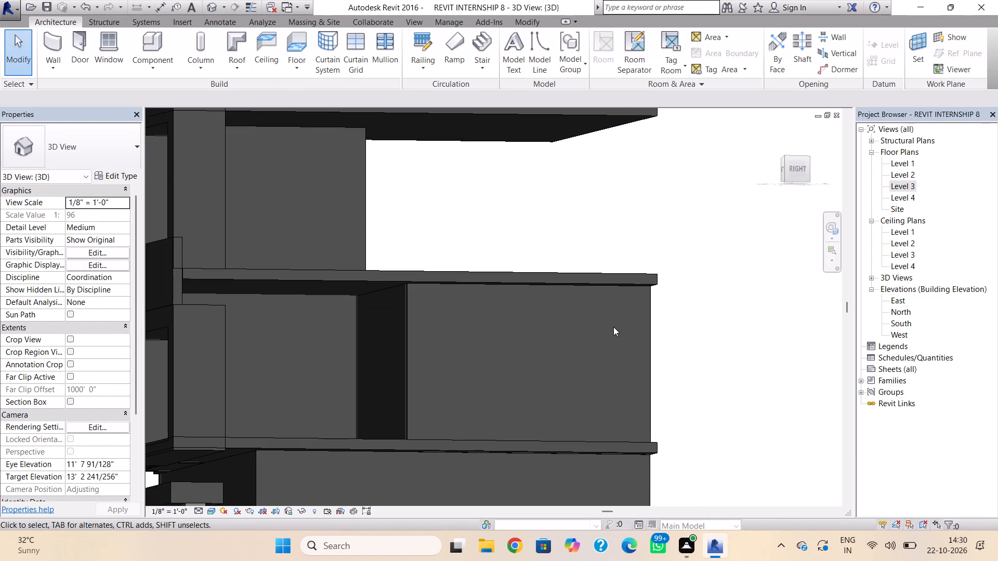
{"action": "middle_click_drag", "start_coordinate": [612, 346], "coordinate": [553, 369]}
{"action": "scroll", "coordinate": [613, 354], "scroll_direction": "down", "scroll_amount": 1}
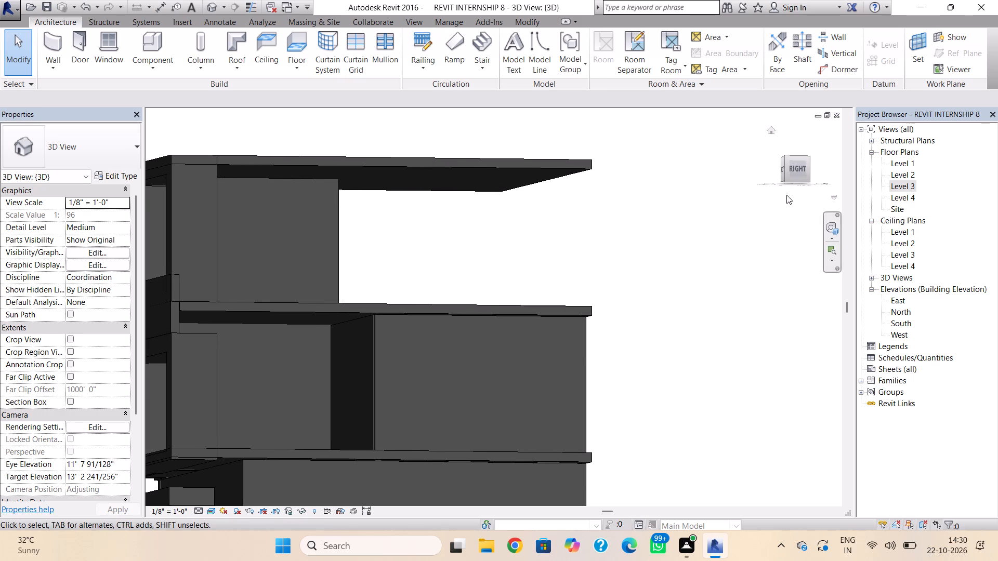
{"action": "left_click_drag", "start_coordinate": [802, 169], "coordinate": [748, 193]}
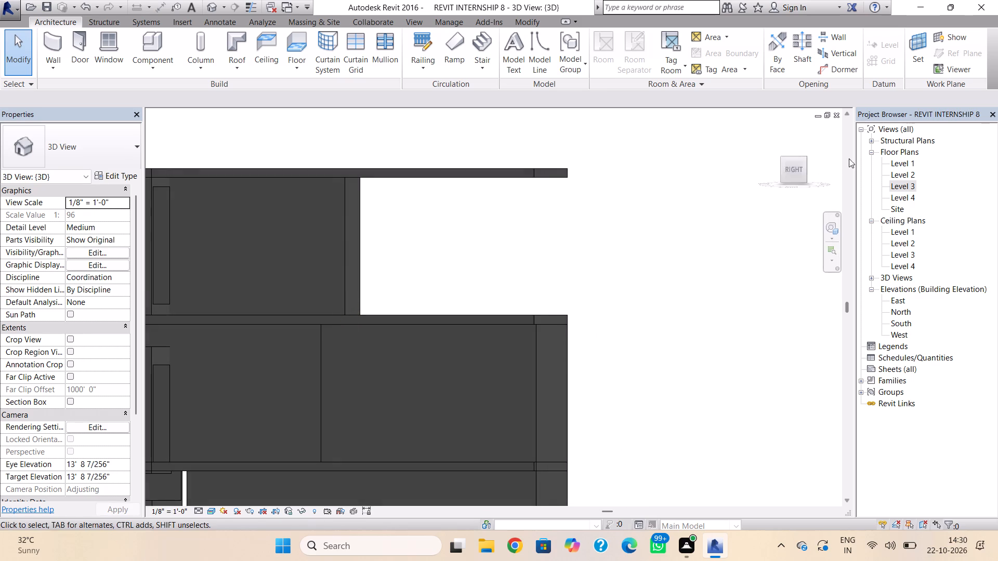
{"action": "left_click_drag", "start_coordinate": [804, 180], "coordinate": [798, 184]}
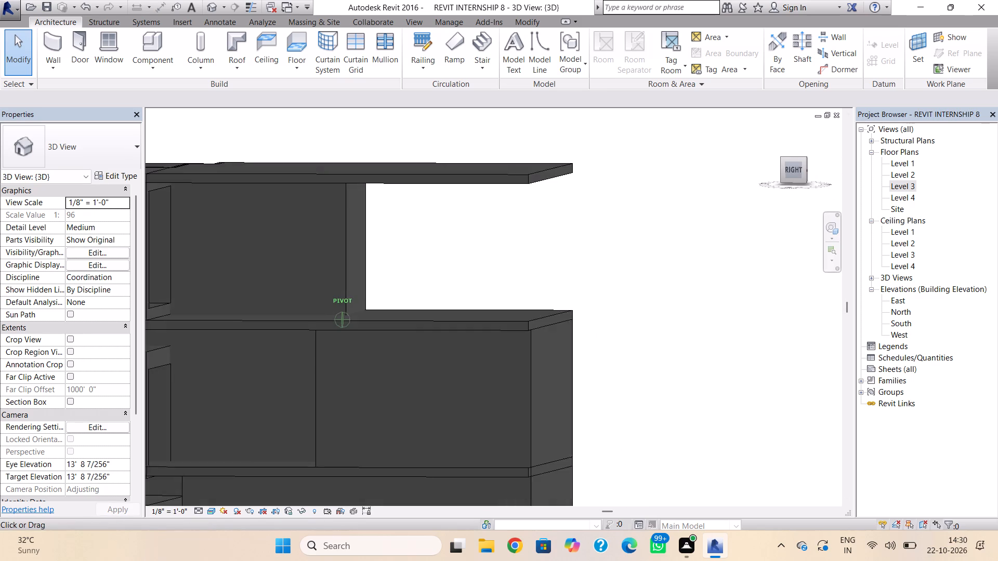
{"action": "left_click_drag", "start_coordinate": [798, 184], "coordinate": [784, 183]}
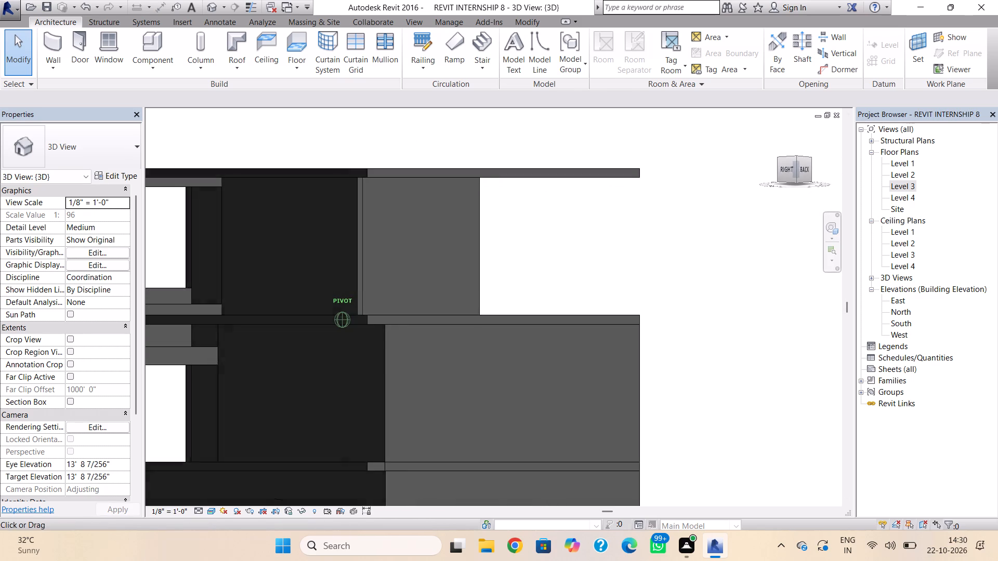
{"action": "left_click_drag", "start_coordinate": [784, 183], "coordinate": [186, 217]}
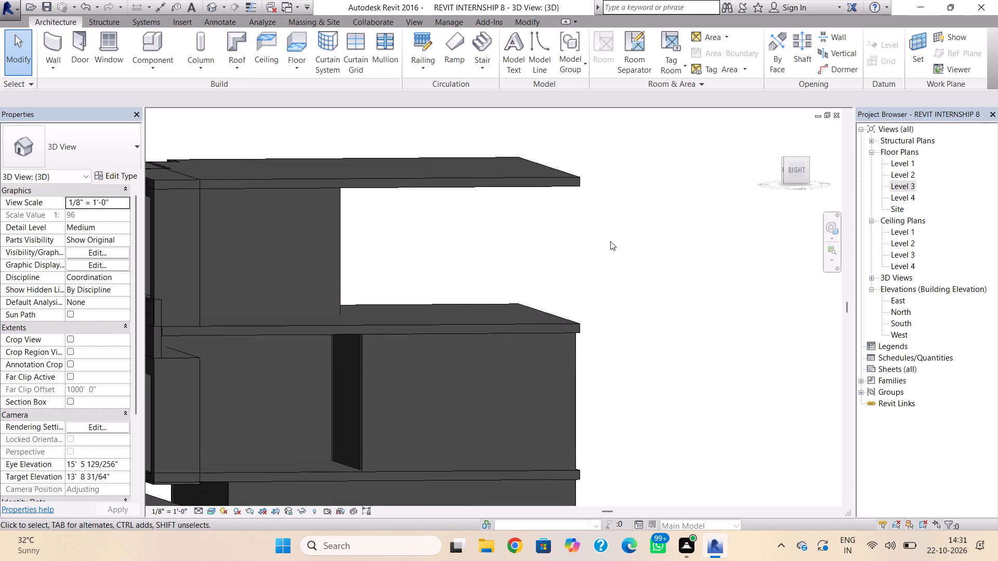
{"action": "scroll", "coordinate": [595, 253], "scroll_direction": "down", "scroll_amount": 1}
{"action": "middle_click_drag", "start_coordinate": [592, 259], "coordinate": [612, 222]}
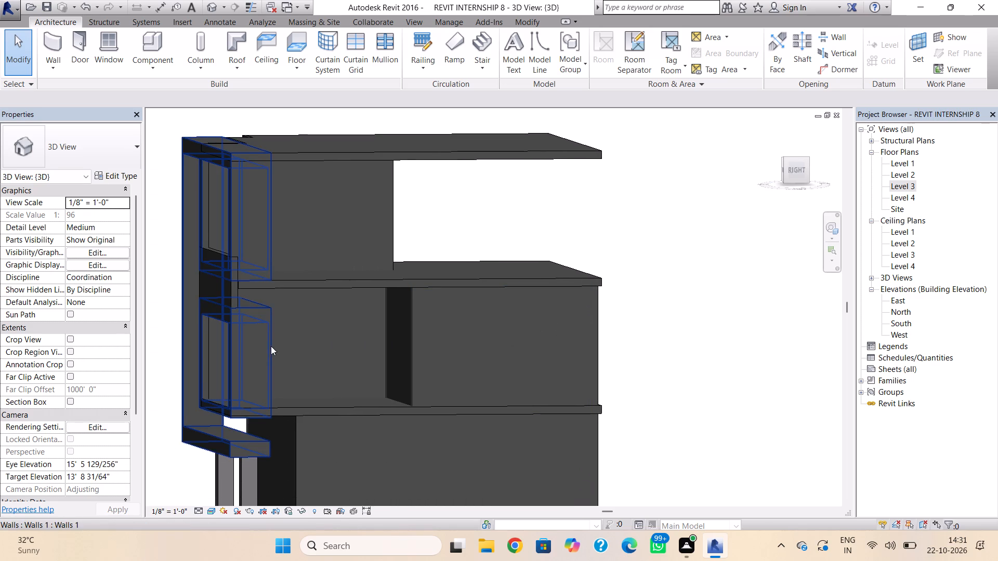
{"action": "middle_click_drag", "start_coordinate": [272, 346], "coordinate": [322, 350]}
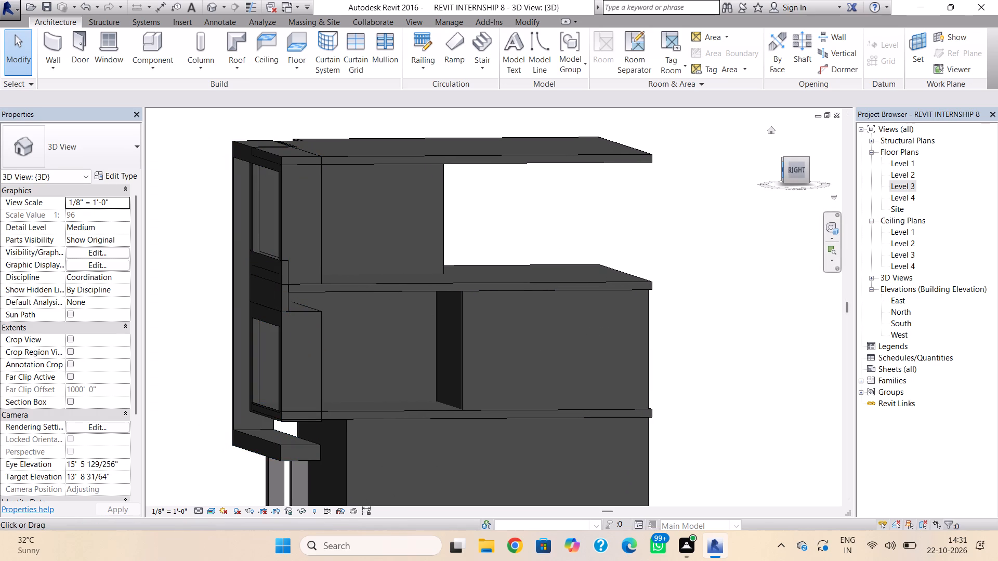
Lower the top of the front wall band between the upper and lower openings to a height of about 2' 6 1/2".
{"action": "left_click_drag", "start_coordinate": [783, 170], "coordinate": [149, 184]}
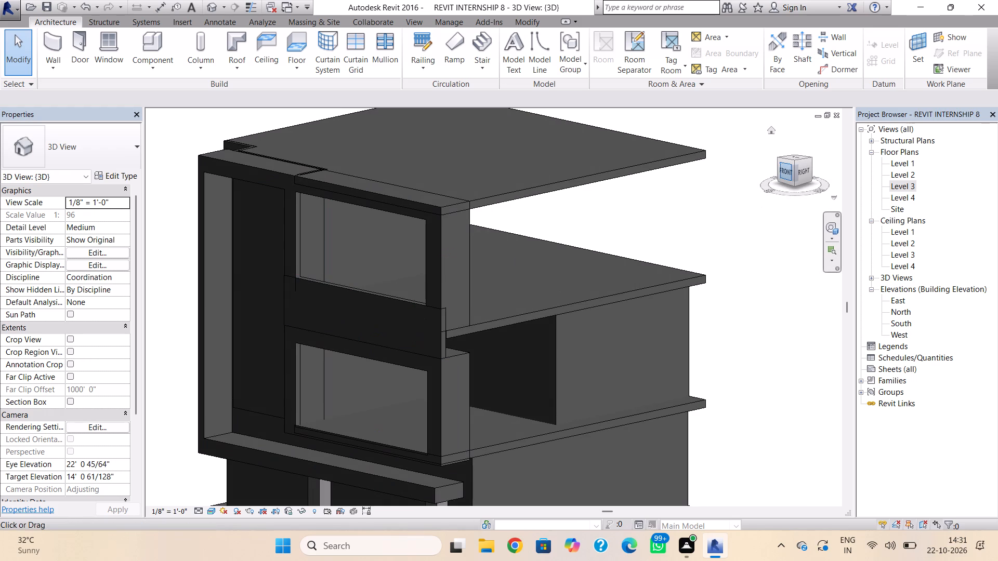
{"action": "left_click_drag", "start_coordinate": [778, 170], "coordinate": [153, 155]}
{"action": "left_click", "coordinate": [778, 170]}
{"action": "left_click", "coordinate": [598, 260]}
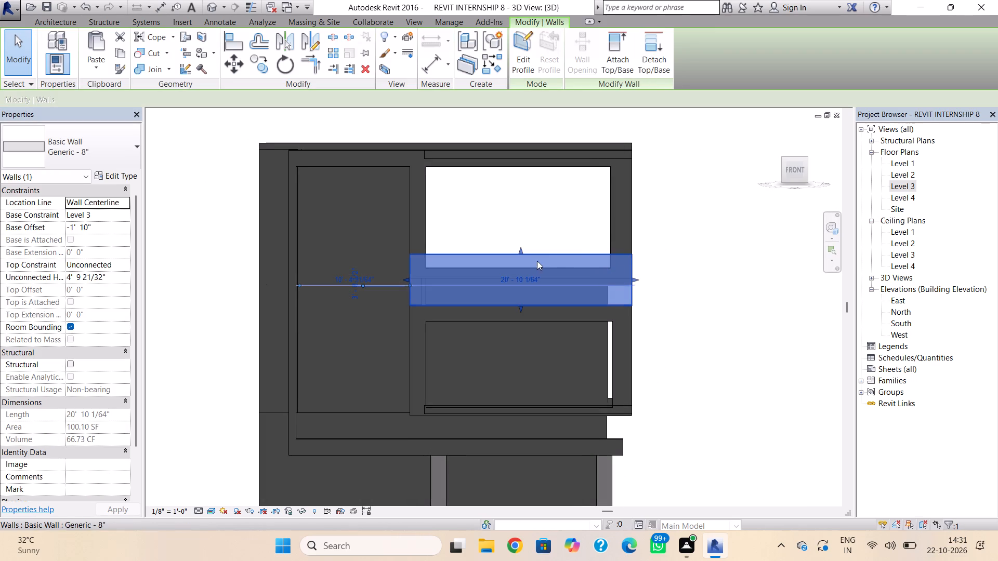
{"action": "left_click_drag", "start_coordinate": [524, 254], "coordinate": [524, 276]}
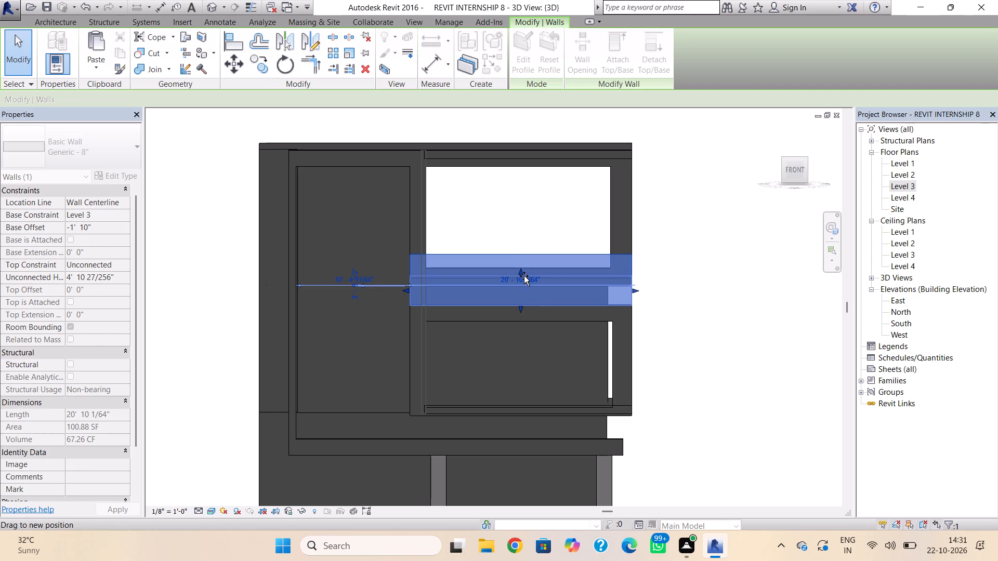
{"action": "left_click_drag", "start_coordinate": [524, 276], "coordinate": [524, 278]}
Inspect the front wall band from several angles in 3D and check the Level 3 and Level 2 plans.
{"action": "scroll", "coordinate": [579, 275], "scroll_direction": "up", "scroll_amount": 4}
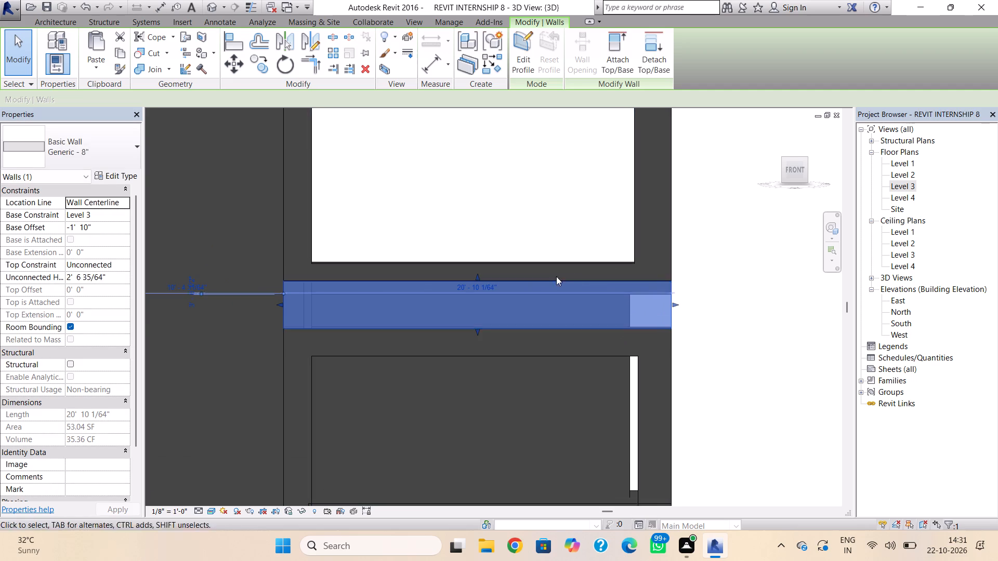
{"action": "right_click_drag", "start_coordinate": [536, 279], "coordinate": [682, 308], "text": "shift"}
{"action": "key", "text": "Escape"}
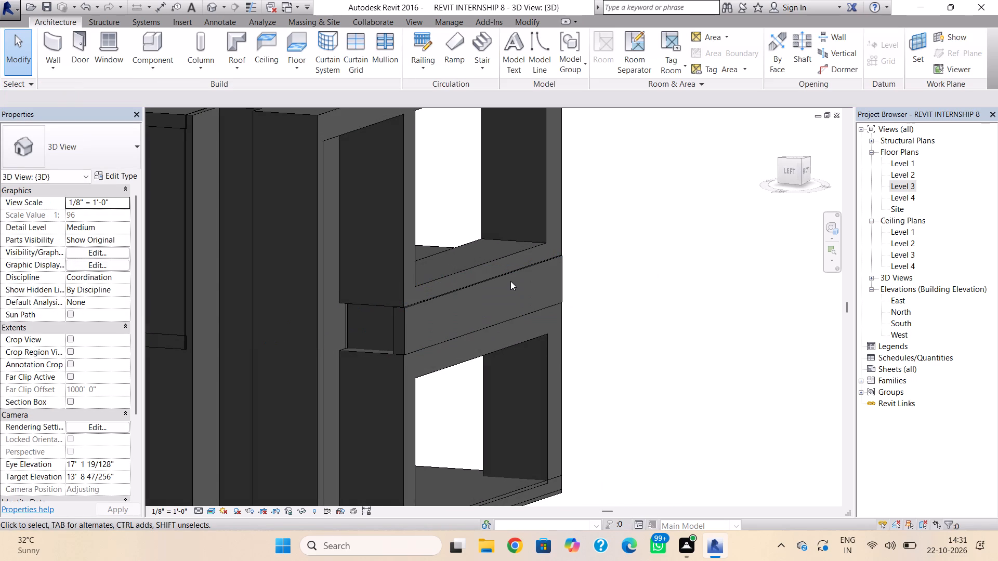
{"action": "right_click_drag", "start_coordinate": [515, 278], "coordinate": [243, 301], "text": "shift"}
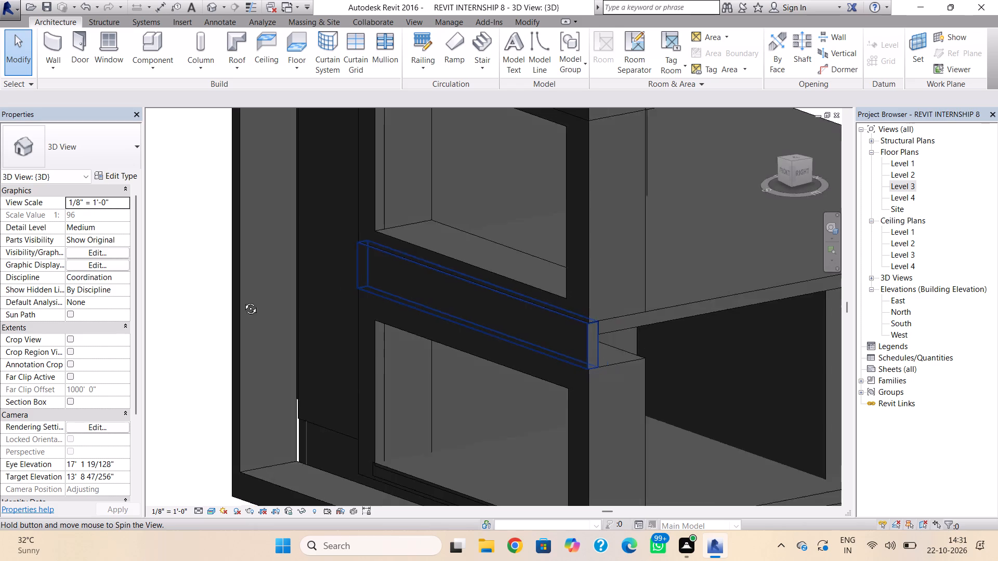
{"action": "right_click_drag", "start_coordinate": [243, 301], "coordinate": [403, 292], "text": "shift"}
{"action": "key", "text": "Escape"}
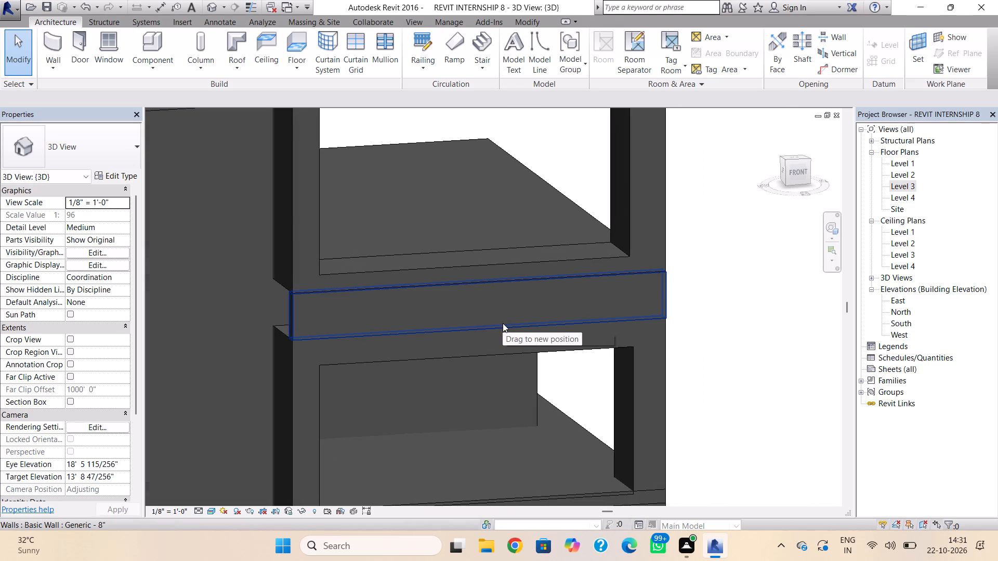
{"action": "double_click", "coordinate": [891, 186]}
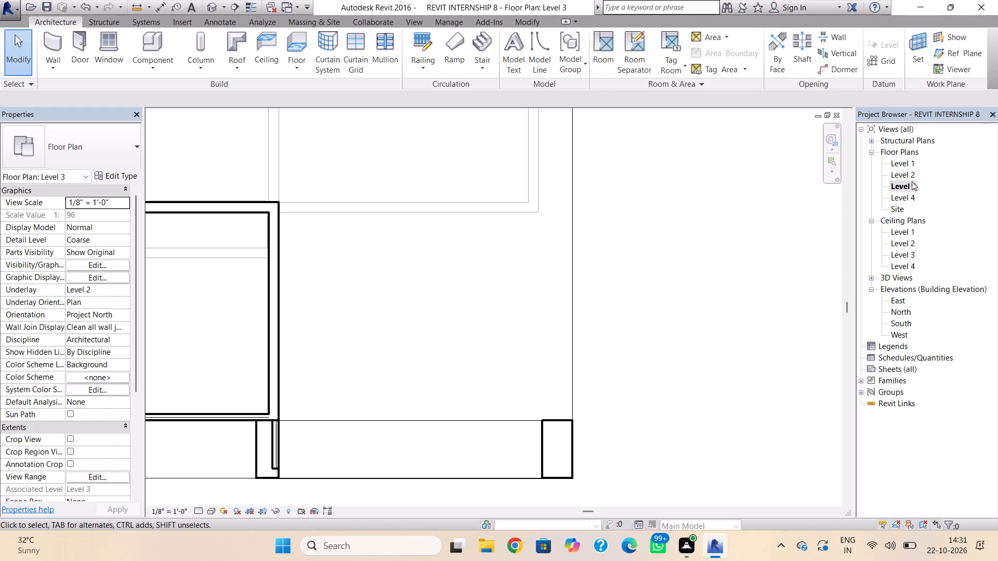
{"action": "double_click", "coordinate": [909, 177]}
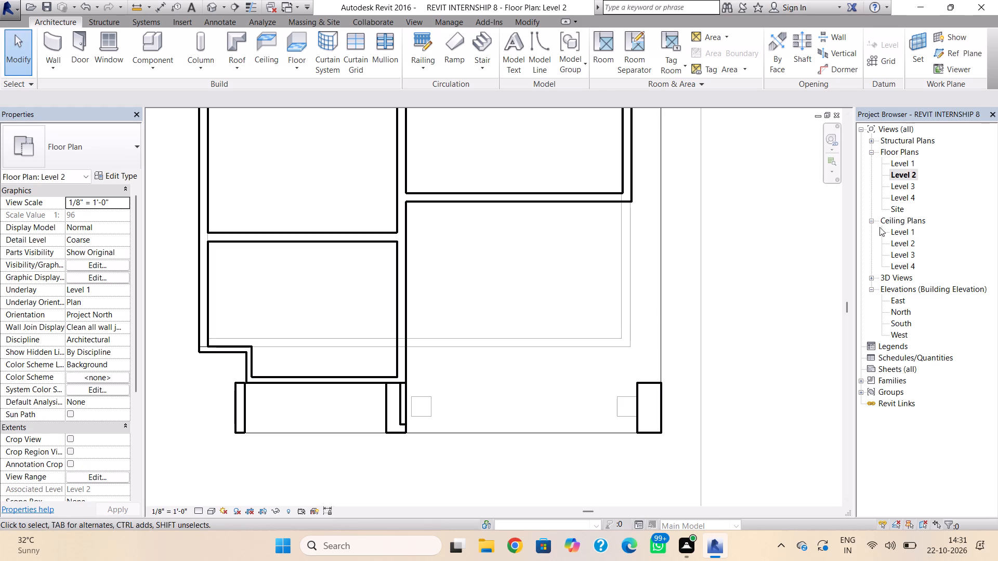
{"action": "left_click", "coordinate": [215, 8]}
Raise the top of the front wall band between the two openings to a height of about 4' 2 7/8".
{"action": "left_click", "coordinate": [421, 290]}
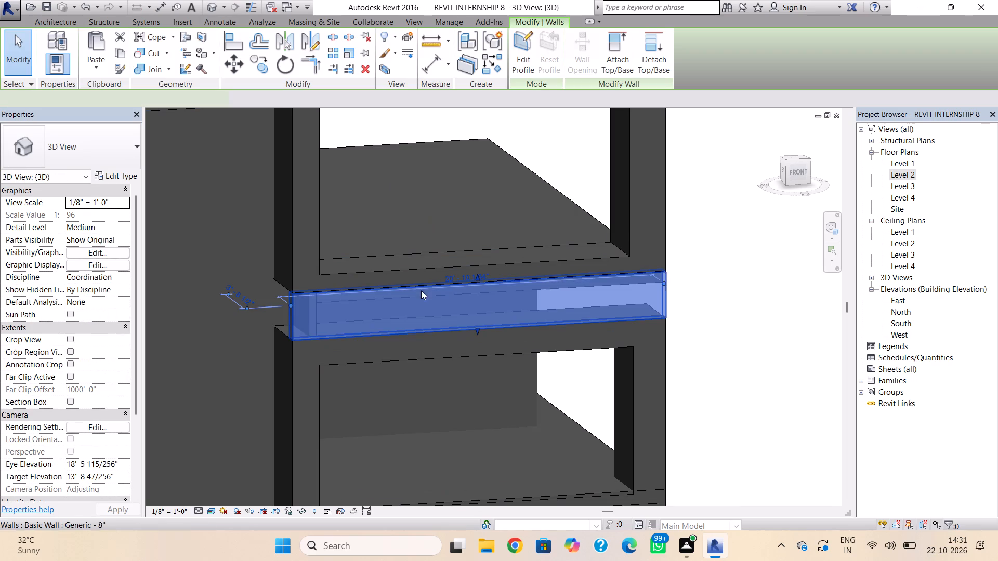
{"action": "left_click_drag", "start_coordinate": [478, 280], "coordinate": [479, 260]}
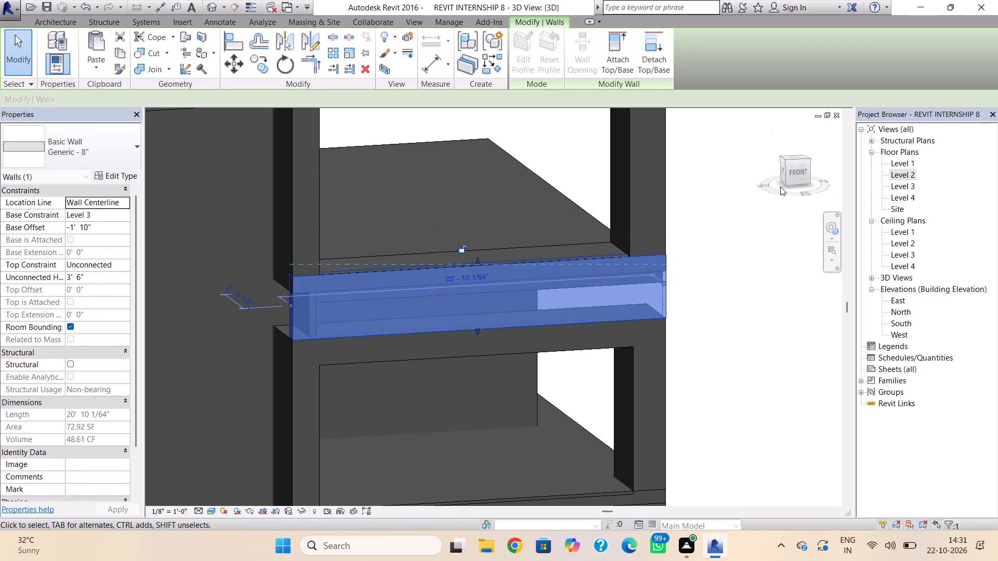
{"action": "left_click_drag", "start_coordinate": [477, 262], "coordinate": [477, 255]}
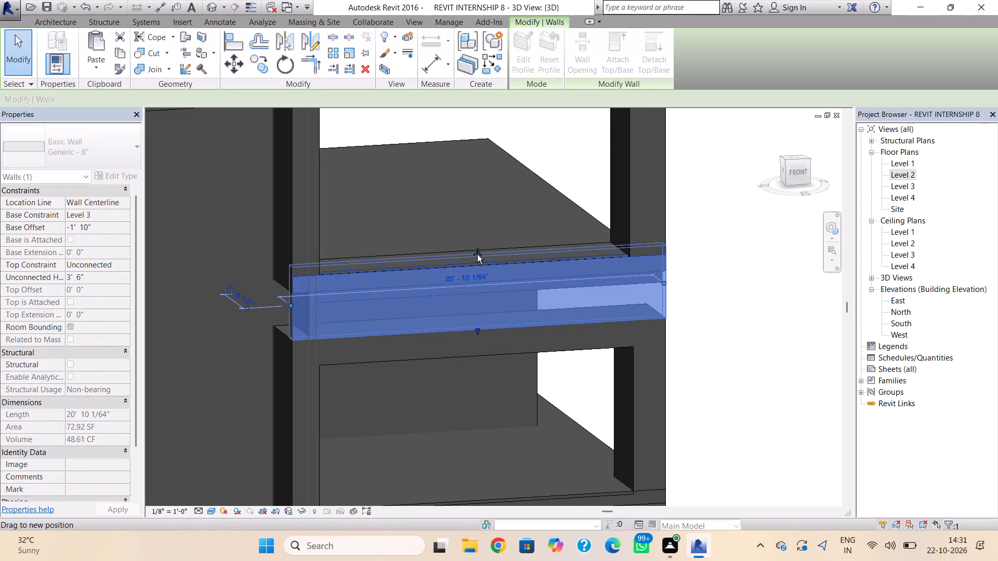
{"action": "left_click_drag", "start_coordinate": [477, 255], "coordinate": [477, 251]}
Move the front wall band about 8 inches inward toward the building in the Level 3 plan.
{"action": "double_click", "coordinate": [899, 187]}
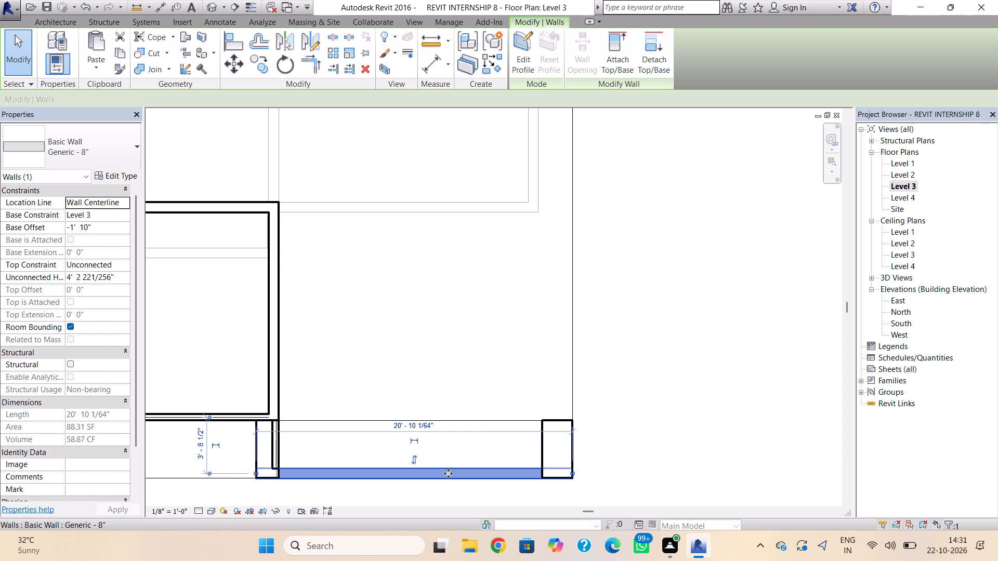
{"action": "left_click", "coordinate": [448, 473]}
{"action": "key", "text": "Up"}
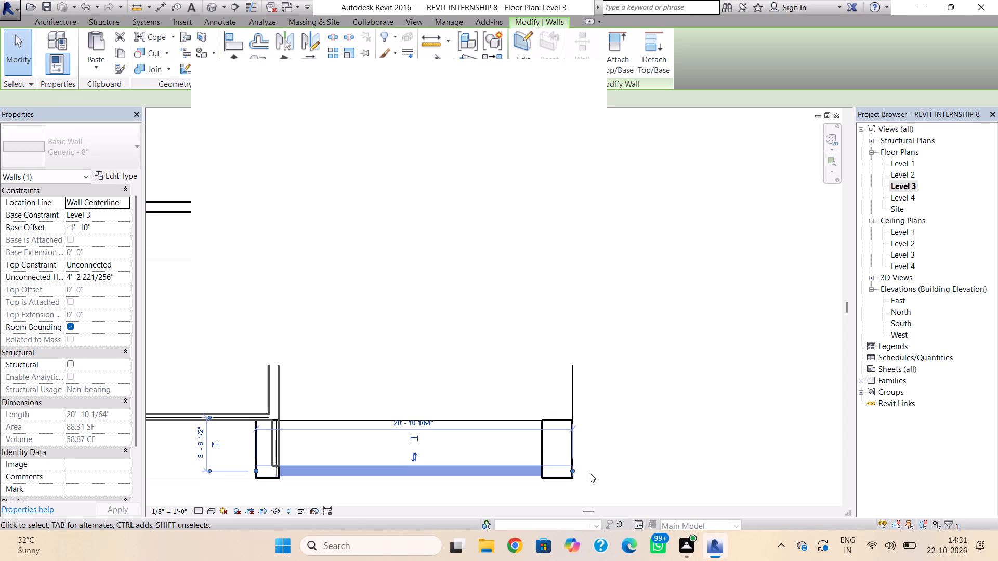
{"action": "key", "text": "Up"}
{"action": "key", "text": "Up"}
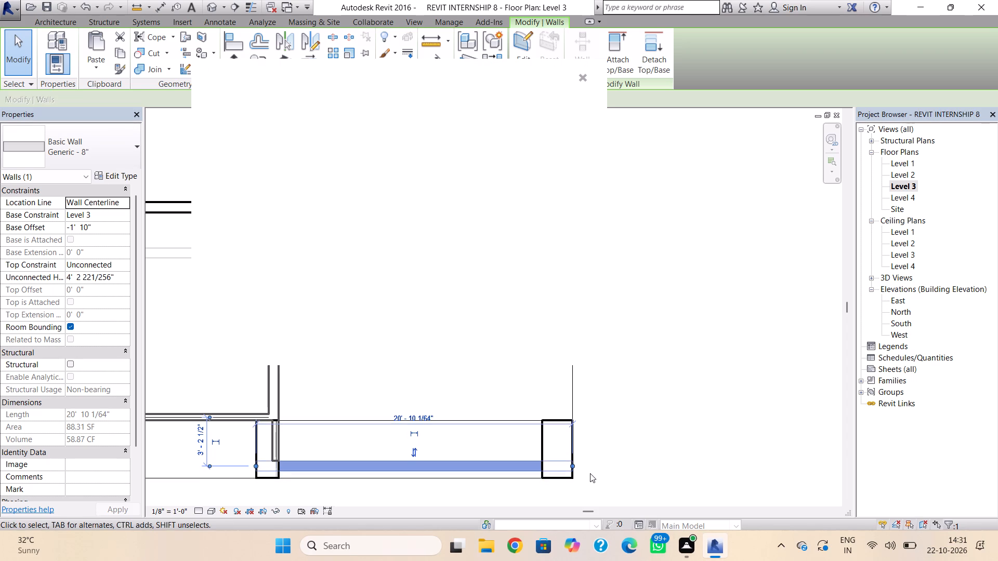
{"action": "key", "text": "Up"}
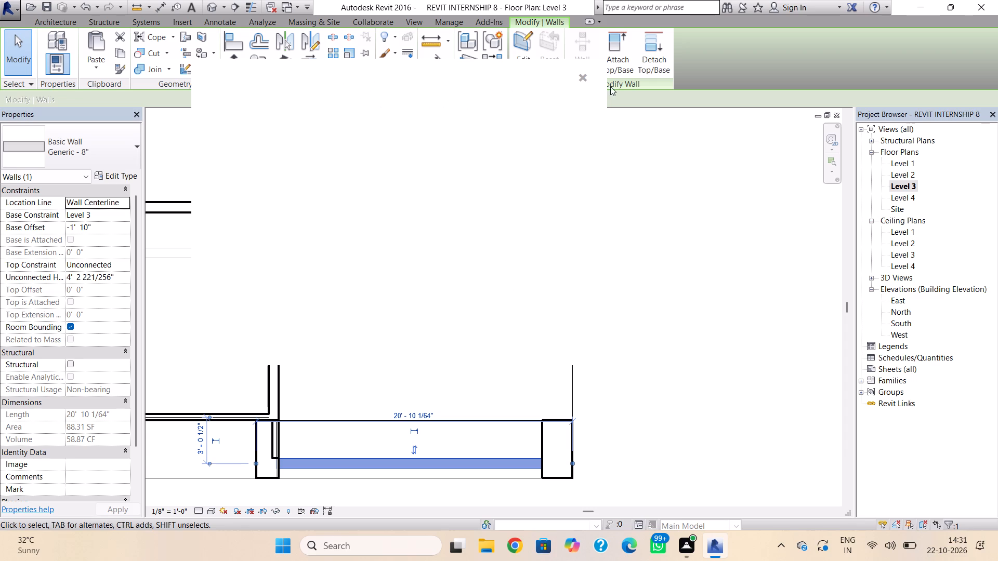
Lower the top of the front wall band between the two openings in 3D to a height of 2' 7".
{"action": "left_click", "coordinate": [582, 74]}
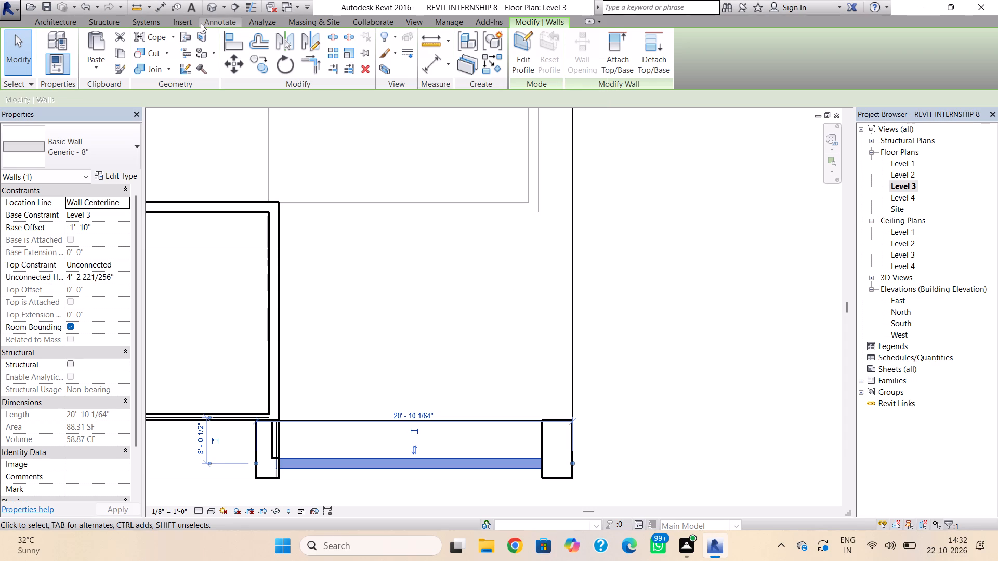
{"action": "left_click", "coordinate": [210, 9]}
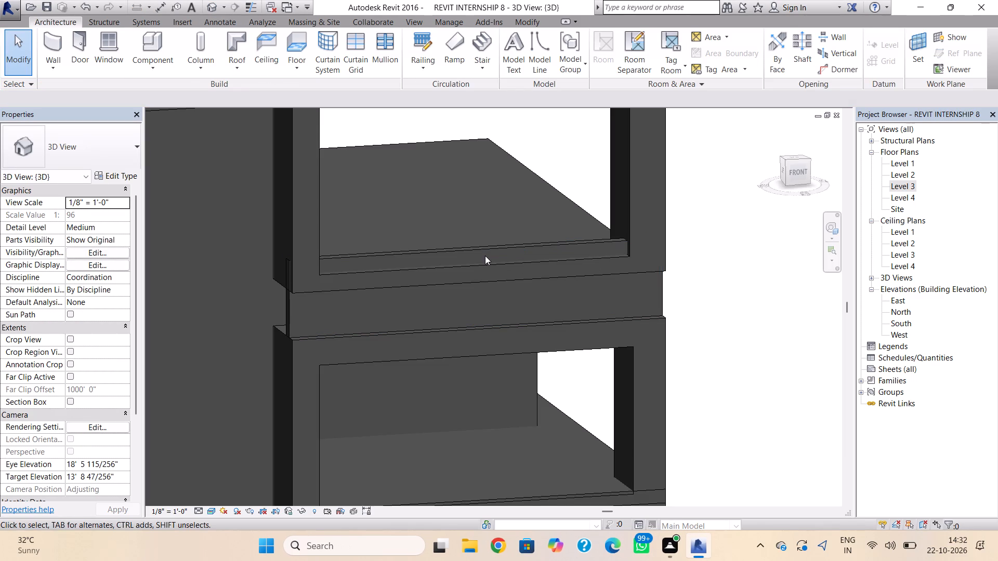
{"action": "key", "text": "Escape"}
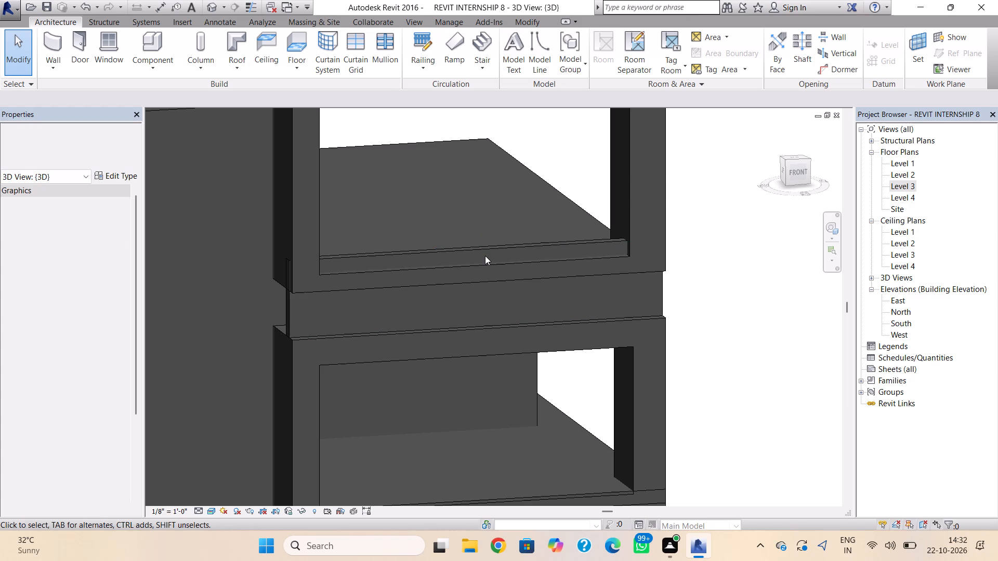
{"action": "left_click", "coordinate": [483, 248]}
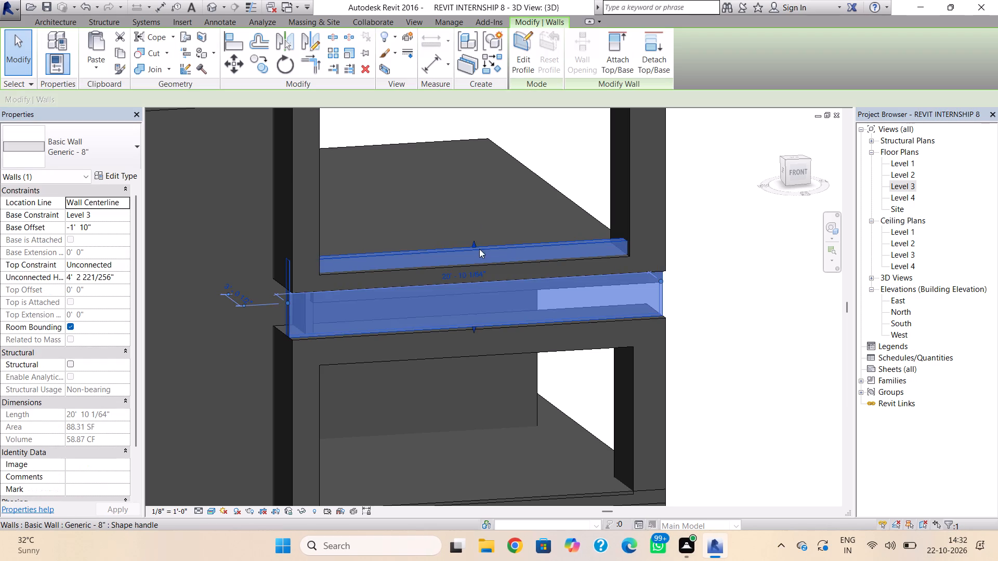
{"action": "left_click_drag", "start_coordinate": [474, 243], "coordinate": [475, 279]}
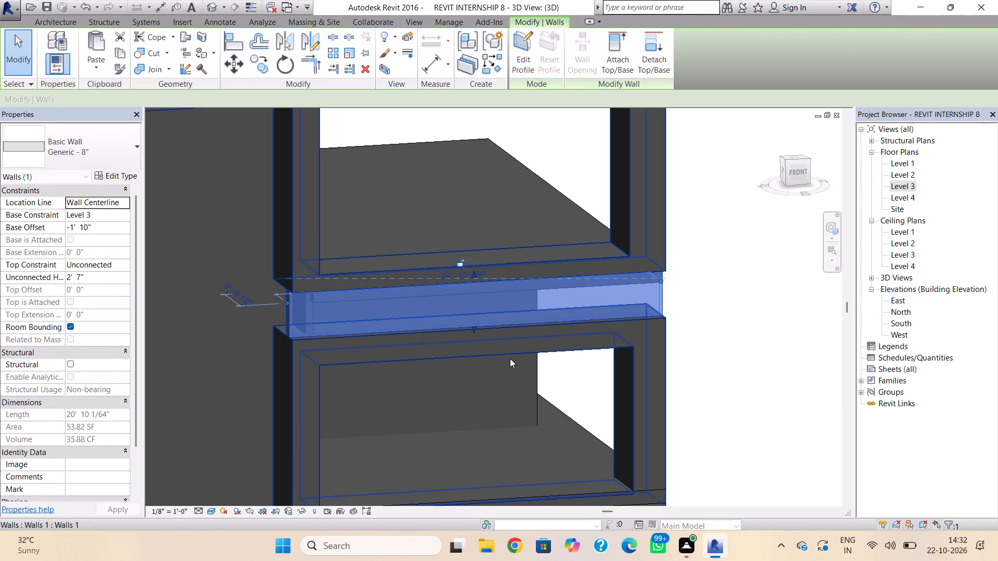
{"action": "key", "text": "Escape"}
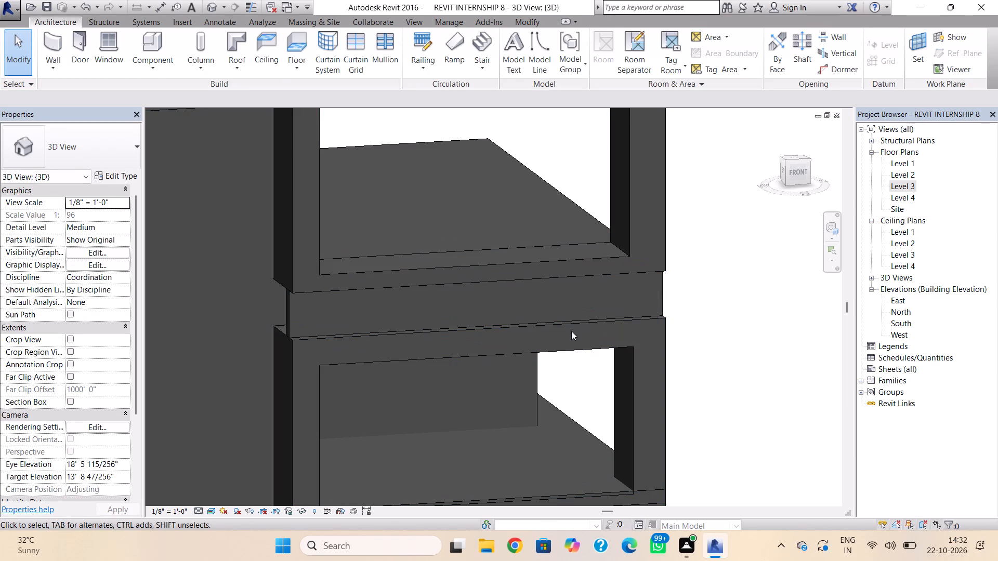
Examine the front facade in 3D around the wall band, the openings and the edge below the lower opening.
{"action": "right_click_drag", "start_coordinate": [586, 339], "coordinate": [740, 340], "text": "shift"}
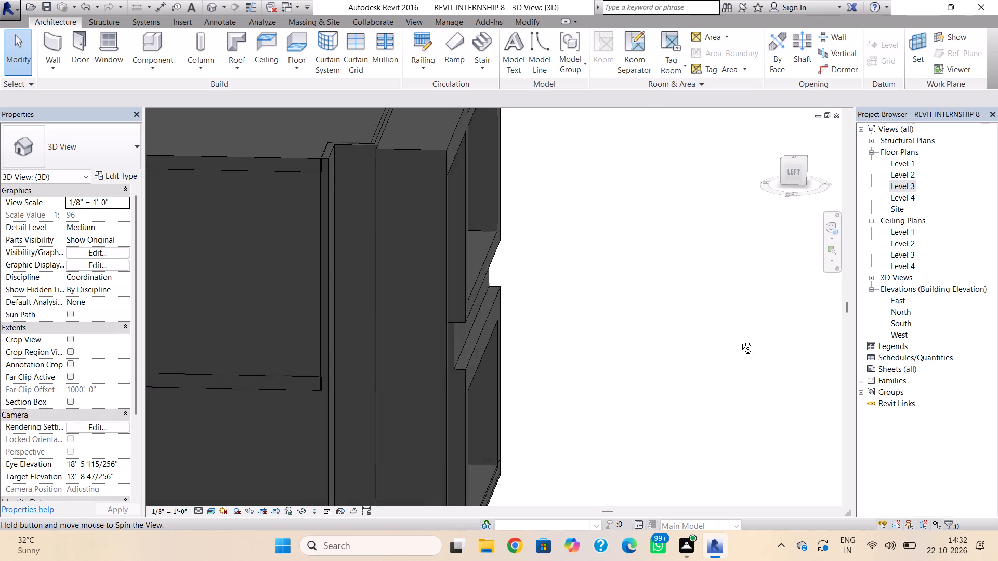
{"action": "right_click_drag", "start_coordinate": [740, 340], "coordinate": [563, 329], "text": "shift"}
{"action": "scroll", "coordinate": [561, 328], "scroll_direction": "down", "scroll_amount": 1}
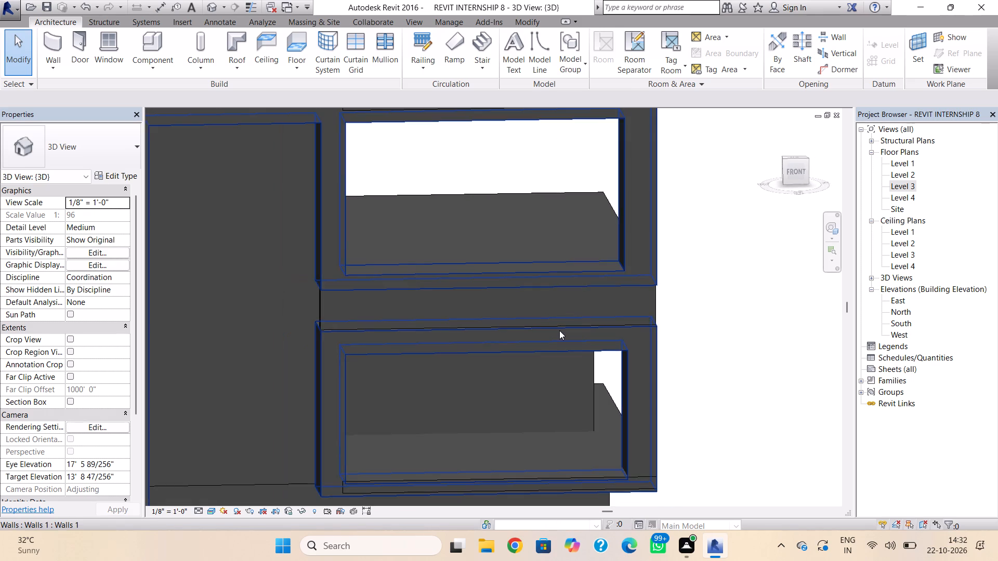
{"action": "scroll", "coordinate": [559, 330], "scroll_direction": "down", "scroll_amount": 1}
{"action": "middle_click_drag", "start_coordinate": [559, 330], "coordinate": [556, 338]}
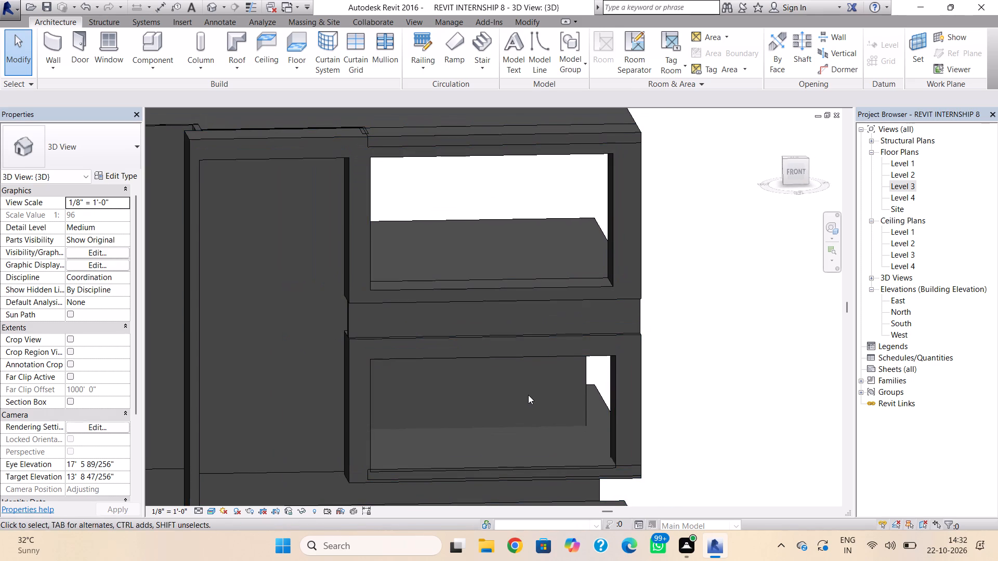
{"action": "middle_click_drag", "start_coordinate": [538, 390], "coordinate": [540, 336]}
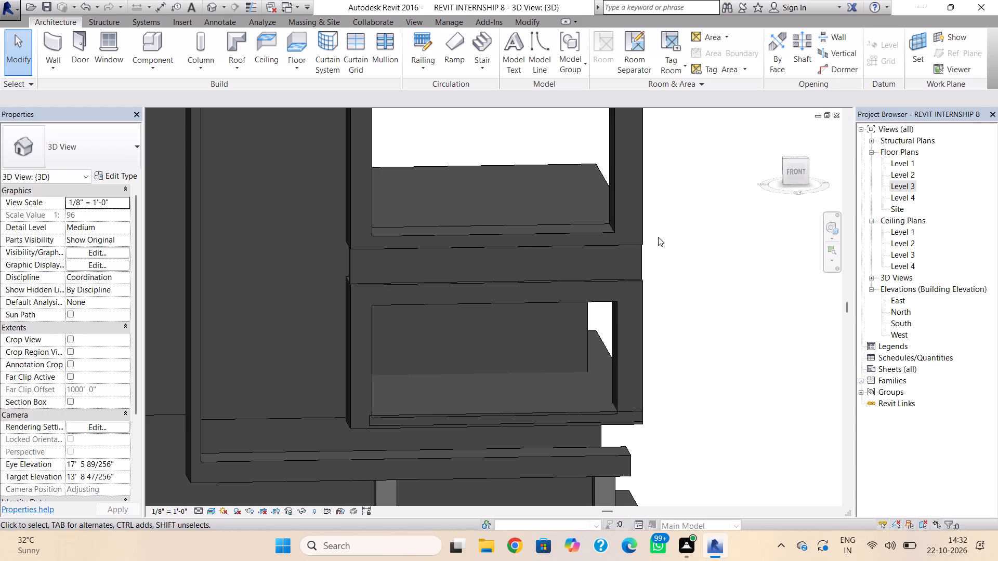
{"action": "left_click", "coordinate": [600, 415]}
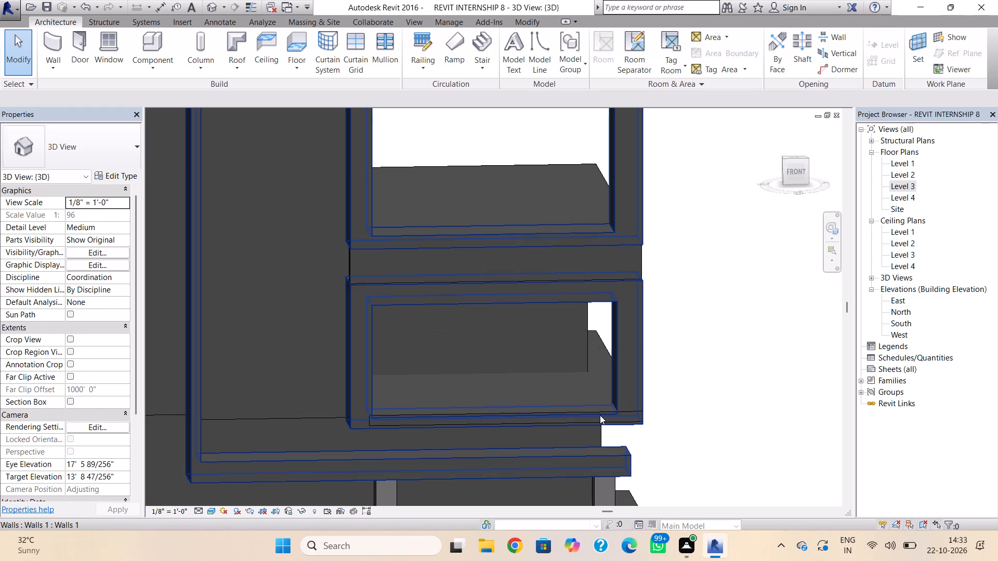
{"action": "key", "text": "Escape"}
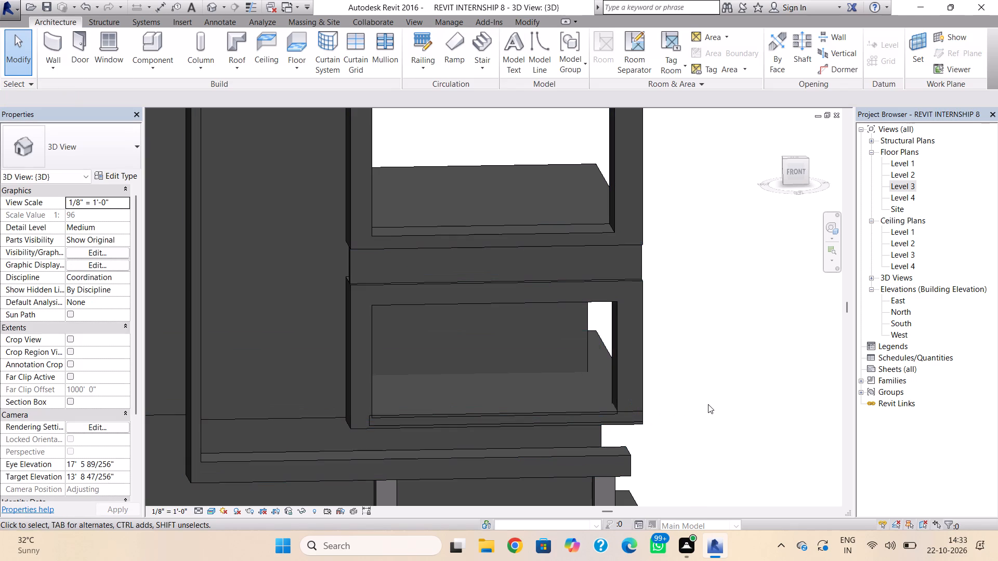
Move the Level 2 roof's front boundary line 1' 0" inward in the Level 2 plan and finish the footprint, trying to attach the highlighted walls.
{"action": "right_click_drag", "start_coordinate": [708, 404], "coordinate": [574, 408], "text": "shift"}
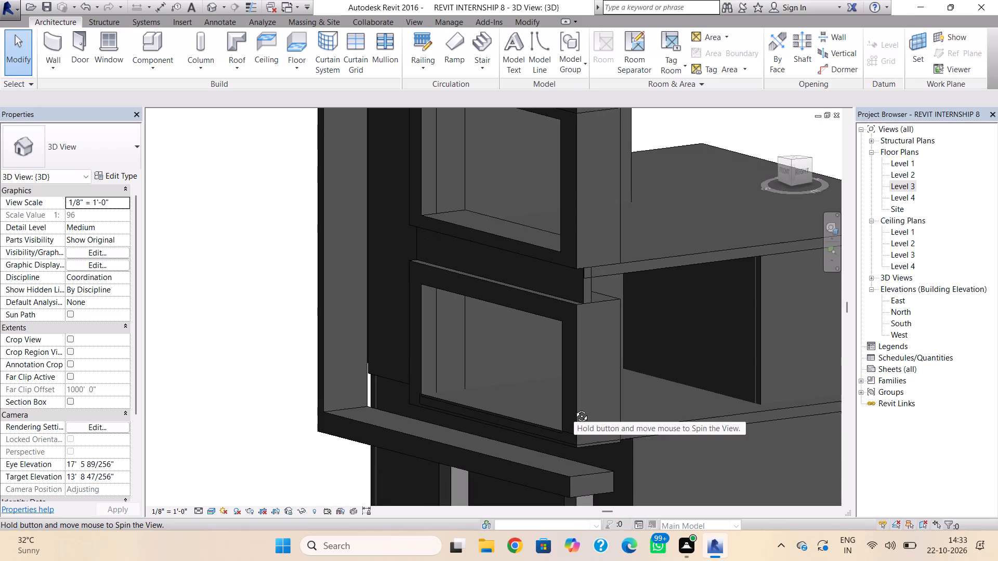
{"action": "right_click_drag", "start_coordinate": [574, 408], "coordinate": [574, 408], "text": "shift"}
{"action": "left_click", "coordinate": [633, 429]}
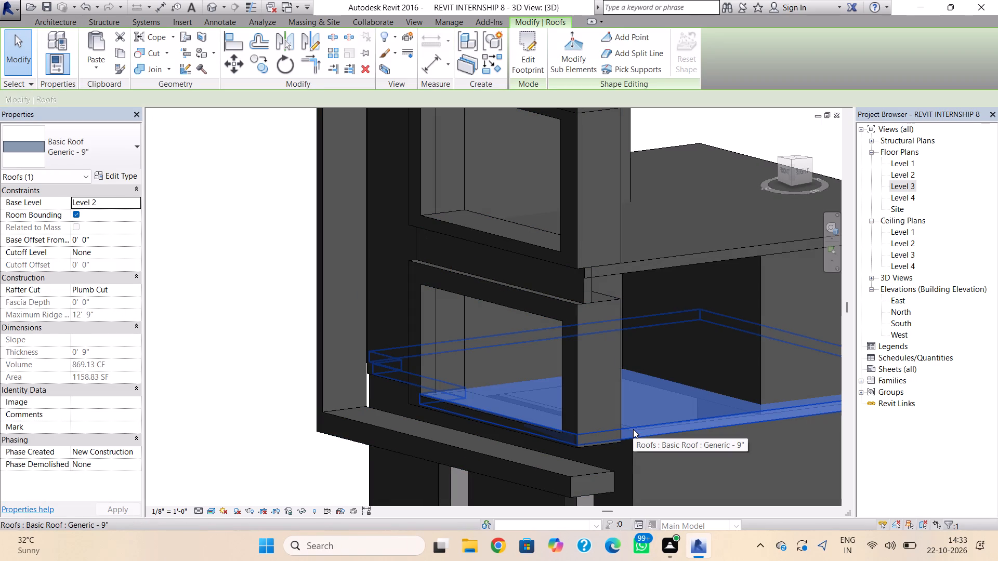
{"action": "double_click", "coordinate": [633, 429]}
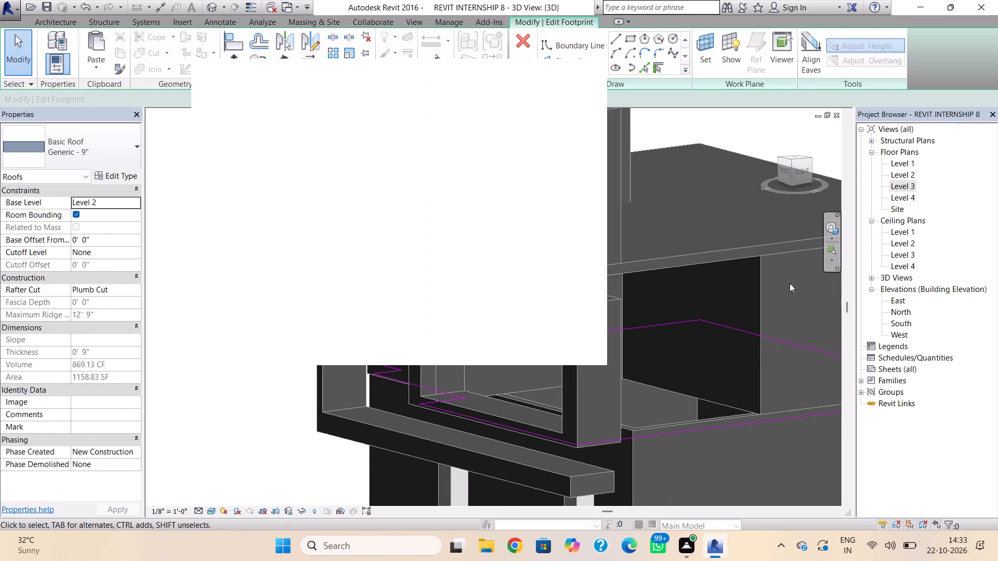
{"action": "scroll", "coordinate": [777, 299], "scroll_direction": "down", "scroll_amount": 2}
{"action": "middle_click_drag", "start_coordinate": [773, 310], "coordinate": [758, 263]}
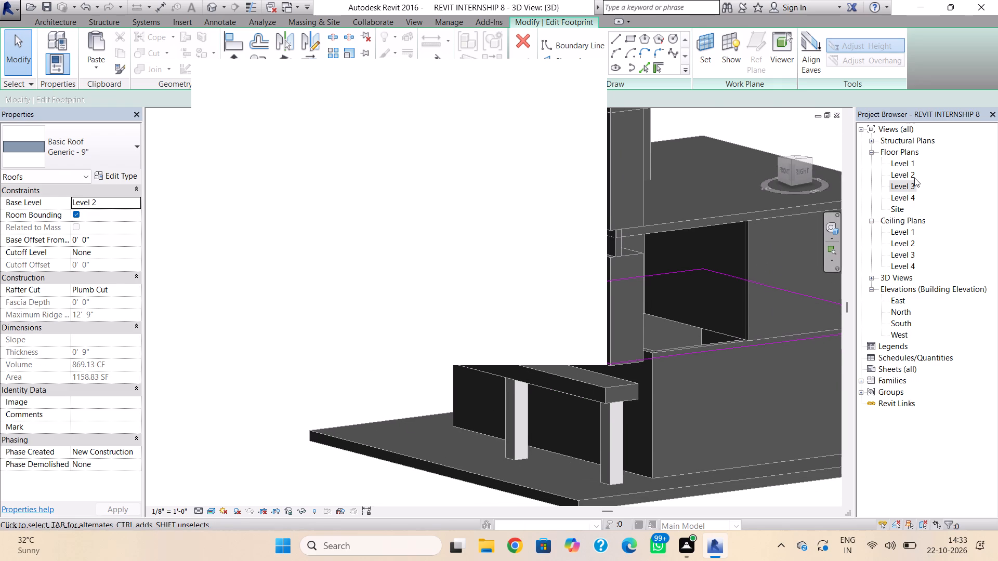
{"action": "double_click", "coordinate": [911, 172]}
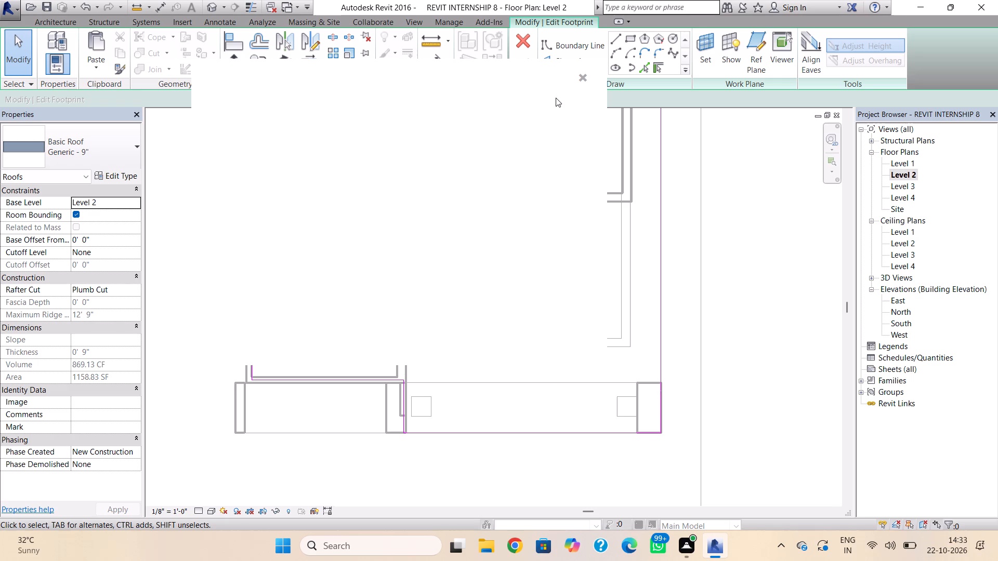
{"action": "left_click", "coordinate": [584, 72]}
{"action": "left_click", "coordinate": [530, 428]}
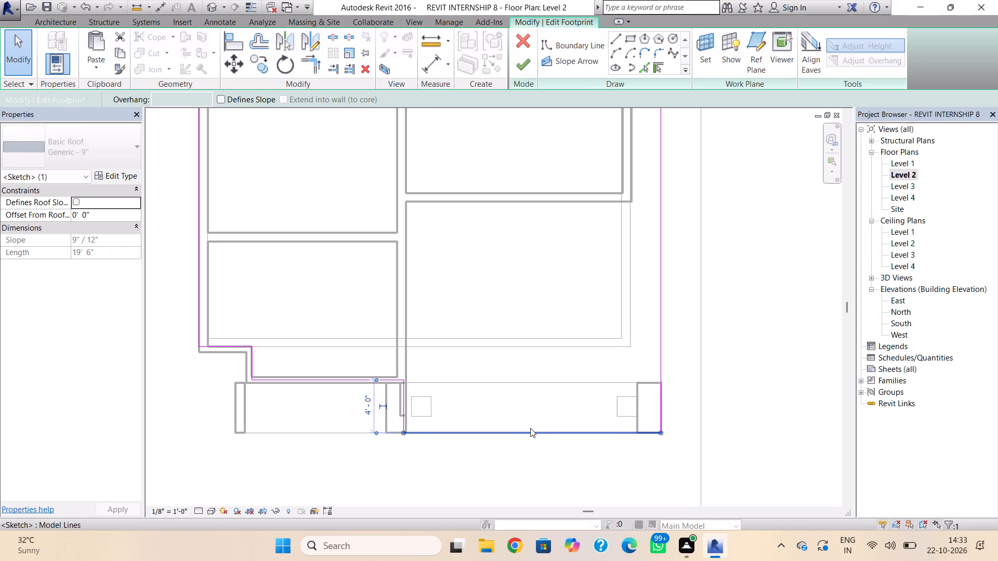
{"action": "key", "text": "Up"}
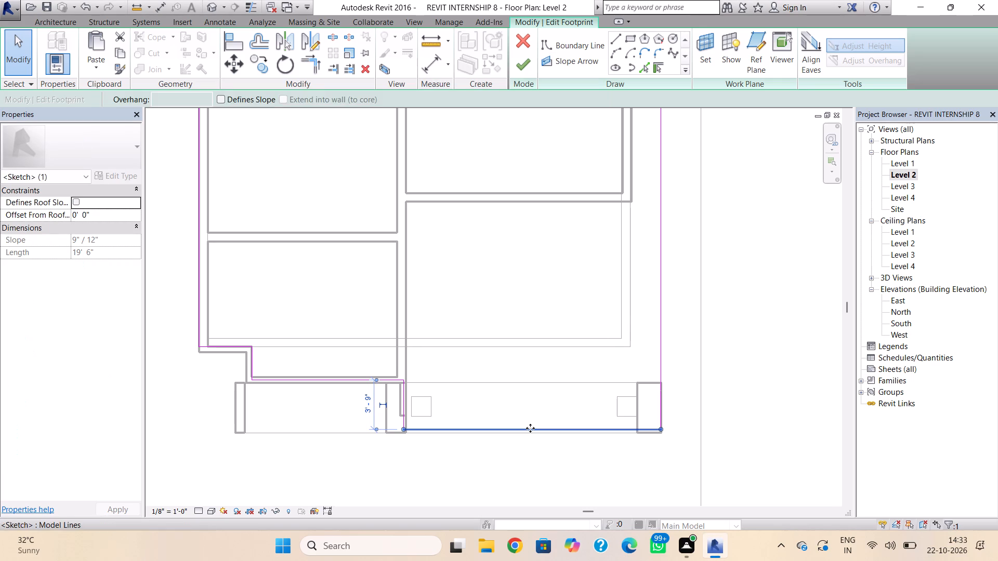
{"action": "key", "text": "Up"}
{"action": "key", "text": "Up"}
{"action": "key", "text": "Up"}
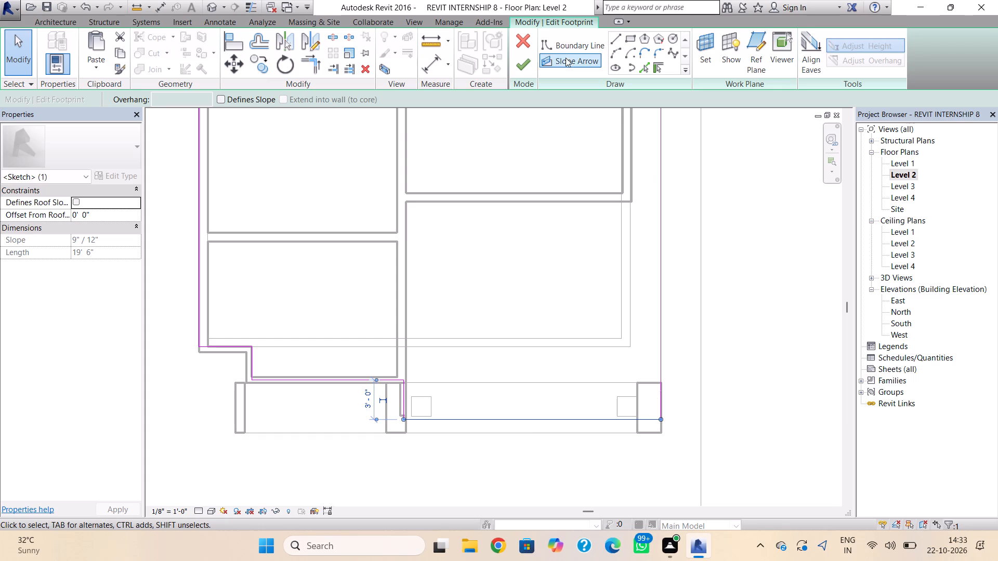
{"action": "left_click", "coordinate": [523, 68]}
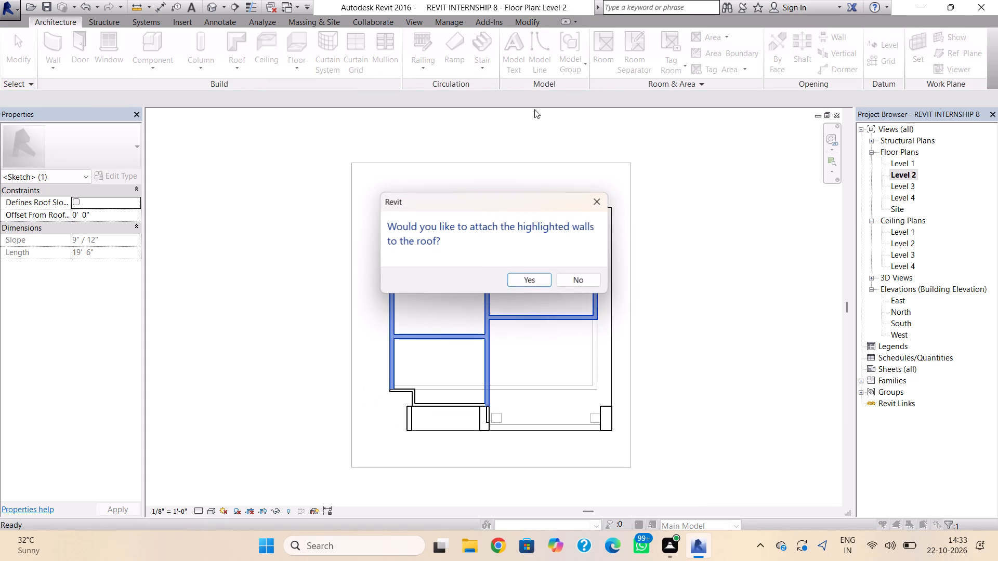
{"action": "left_click", "coordinate": [529, 284]}
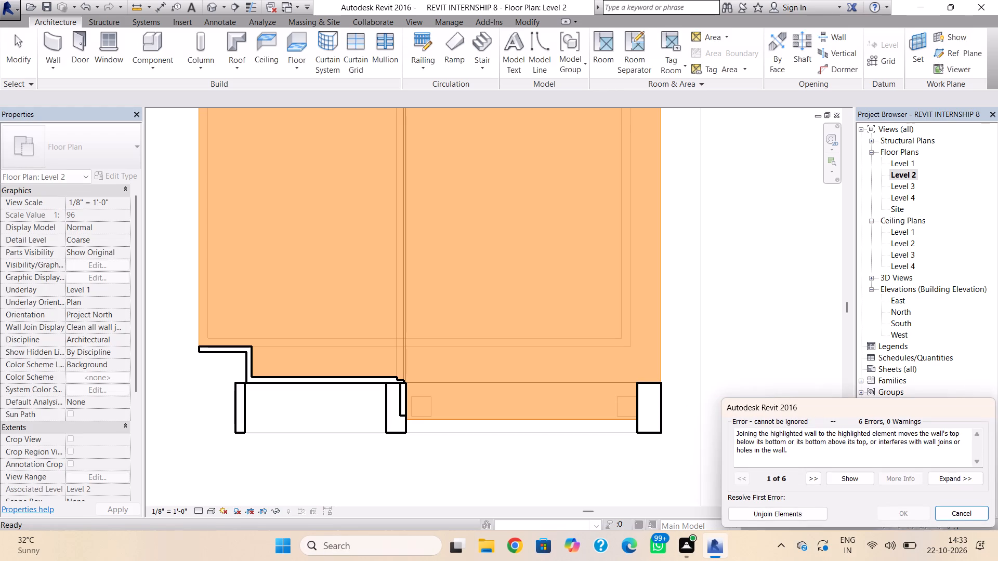
{"action": "left_click", "coordinate": [941, 516]}
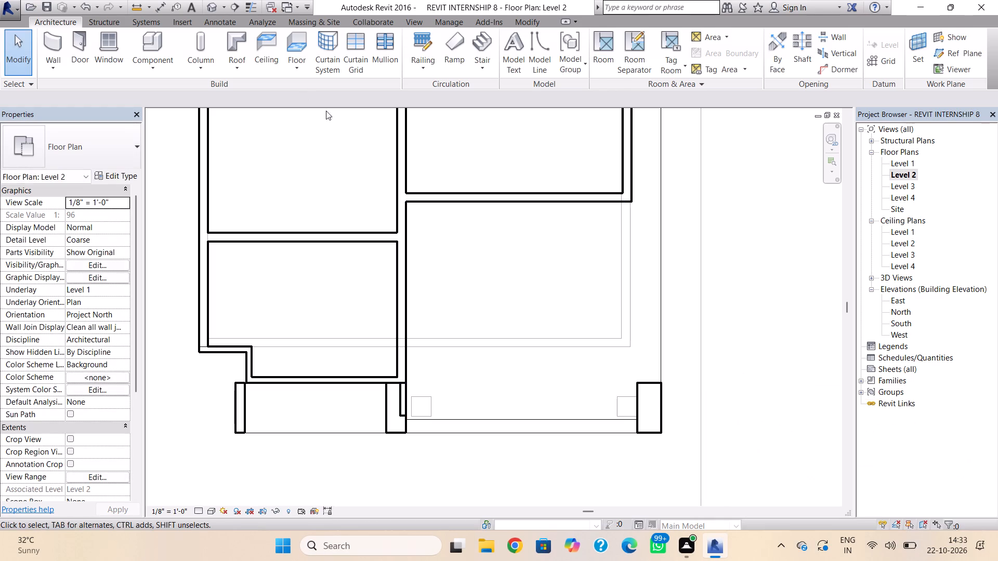
Reduce the depth of the in-place front frame wall in 3D by pulling its rear face toward the front.
{"action": "left_click", "coordinate": [217, 4]}
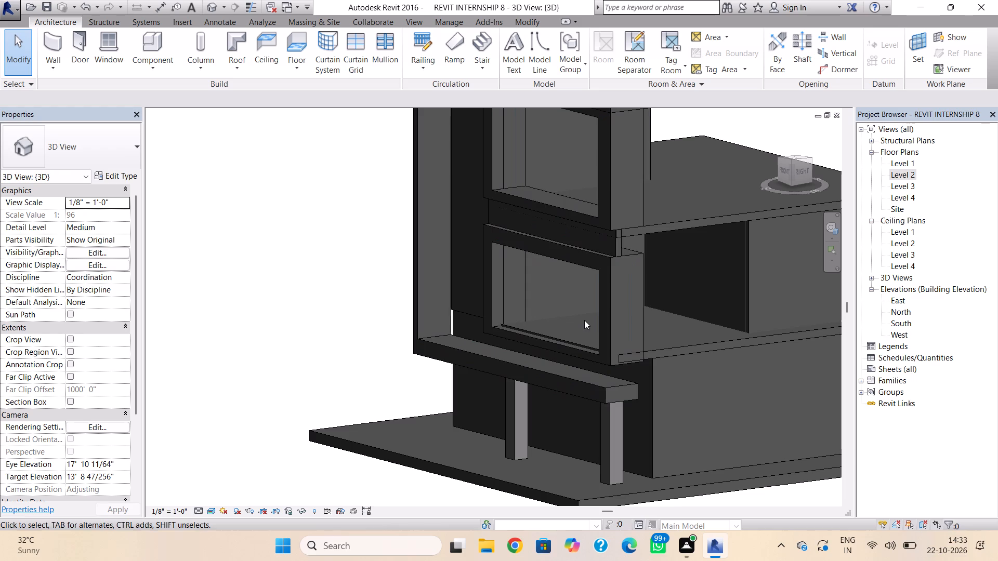
{"action": "left_click", "coordinate": [633, 395]}
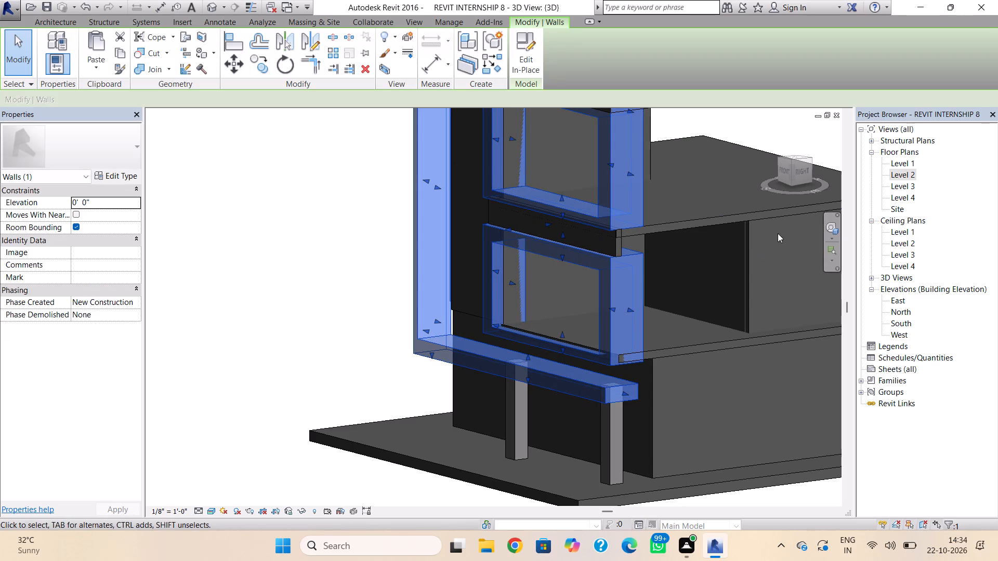
{"action": "left_click_drag", "start_coordinate": [807, 173], "coordinate": [779, 199]}
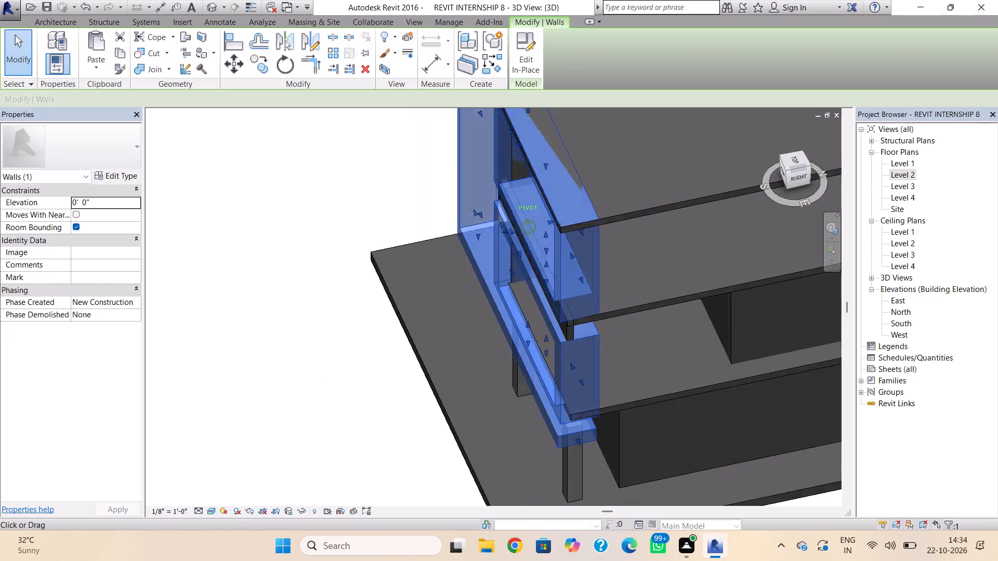
{"action": "left_click_drag", "start_coordinate": [779, 199], "coordinate": [790, 183]}
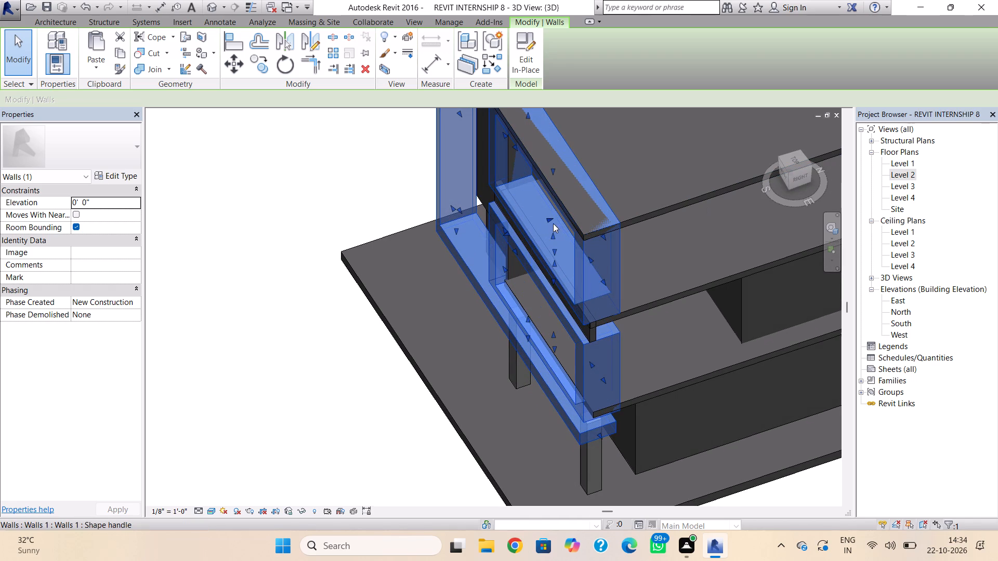
{"action": "left_click_drag", "start_coordinate": [551, 220], "coordinate": [539, 230]}
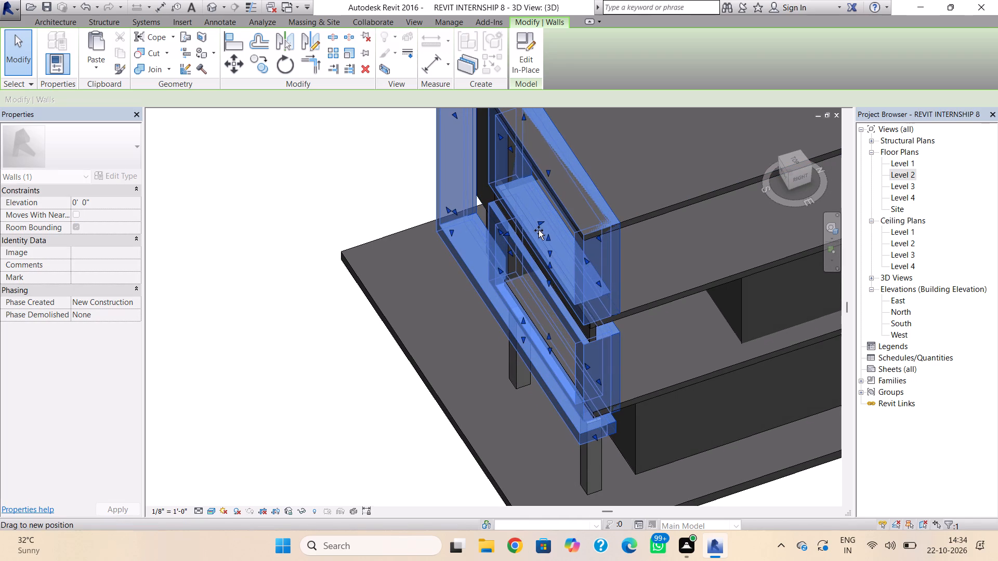
{"action": "left_click_drag", "start_coordinate": [539, 230], "coordinate": [534, 234]}
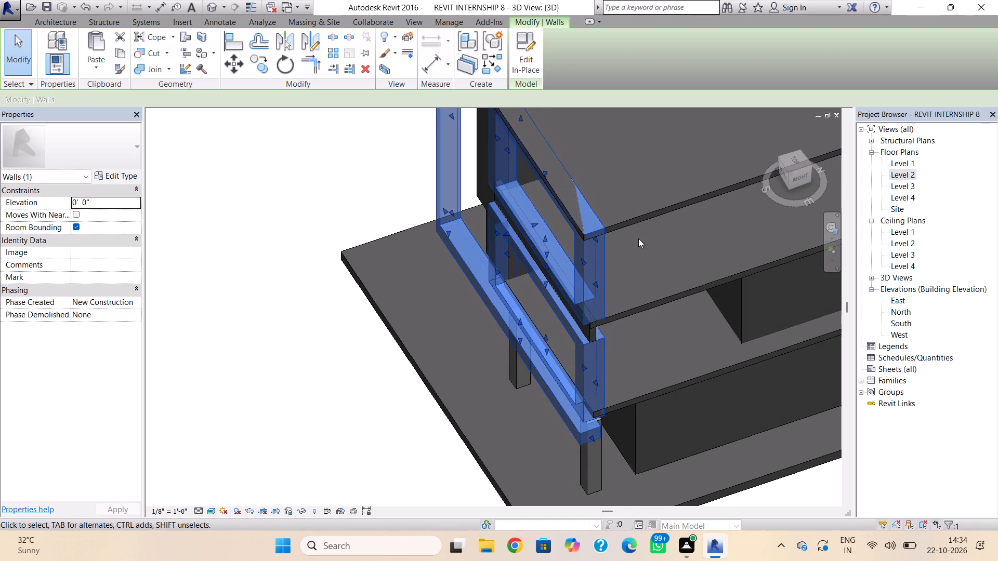
{"action": "left_click", "coordinate": [656, 241]}
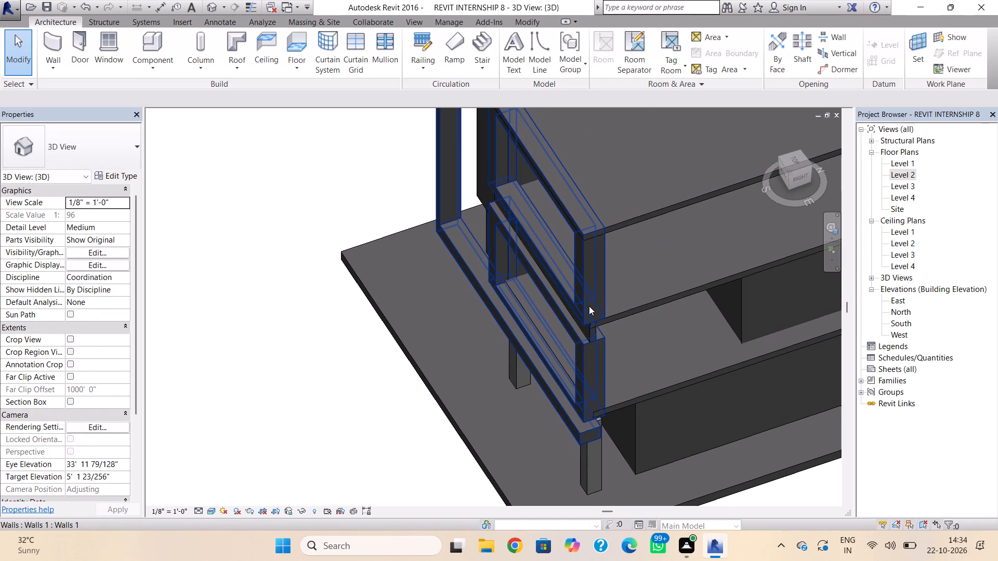
Examine the front frame, the lower opening and the supporting columns in 3D from the front and both sides of the building.
{"action": "right_click_drag", "start_coordinate": [581, 317], "coordinate": [646, 181], "text": "shift"}
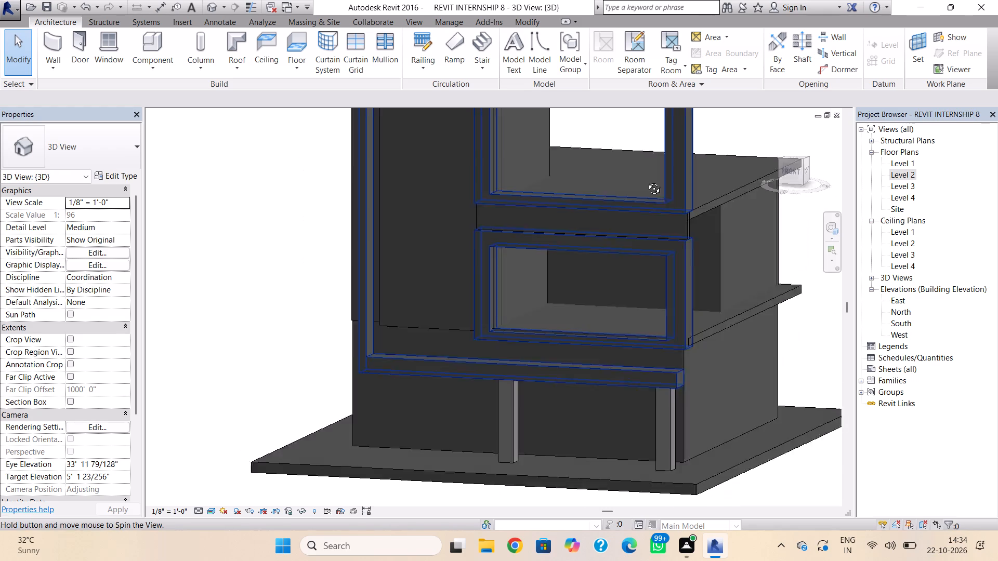
{"action": "right_click_drag", "start_coordinate": [646, 181], "coordinate": [645, 189], "text": "shift"}
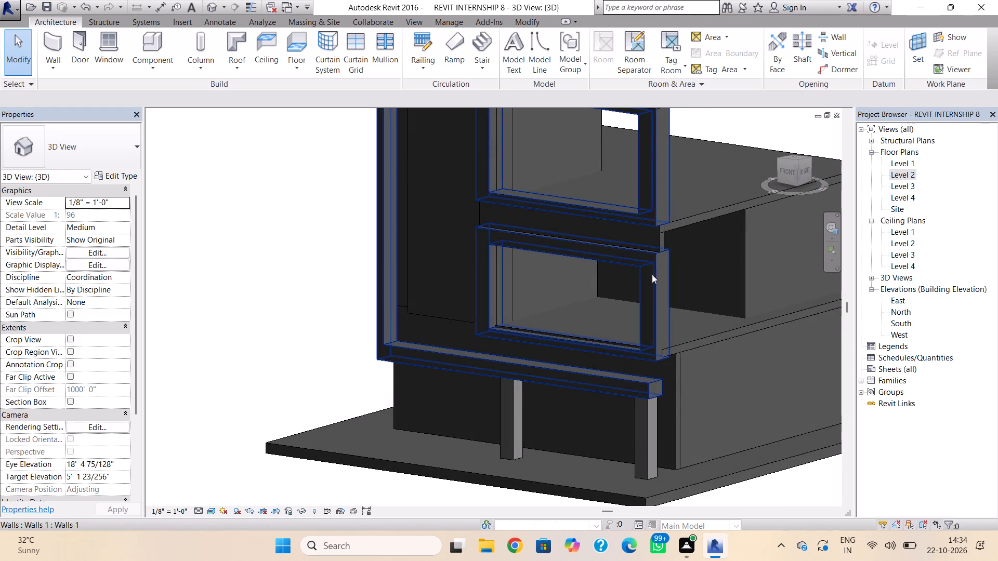
{"action": "right_click_drag", "start_coordinate": [563, 303], "coordinate": [646, 306], "text": "shift"}
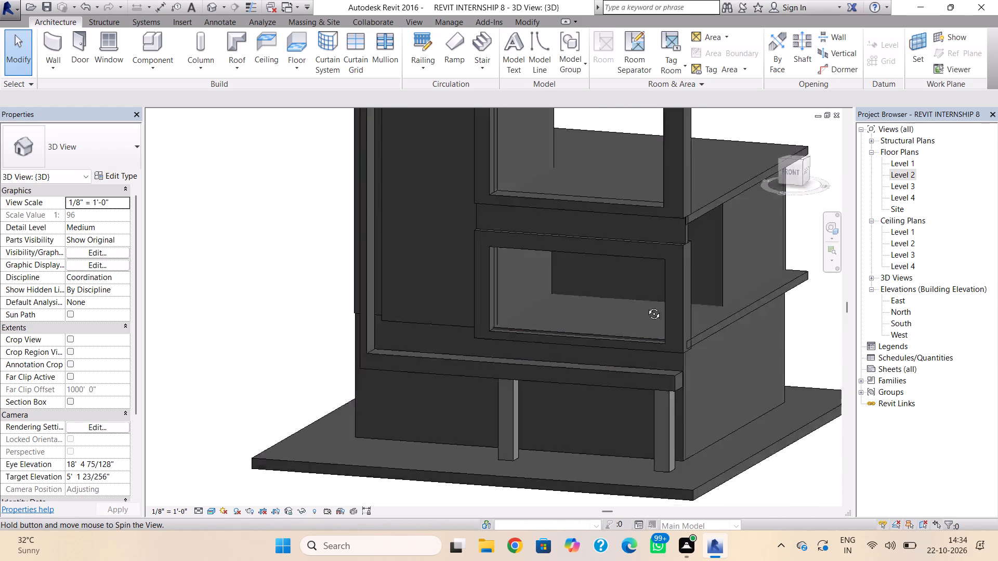
{"action": "right_click_drag", "start_coordinate": [646, 306], "coordinate": [831, 286], "text": "shift"}
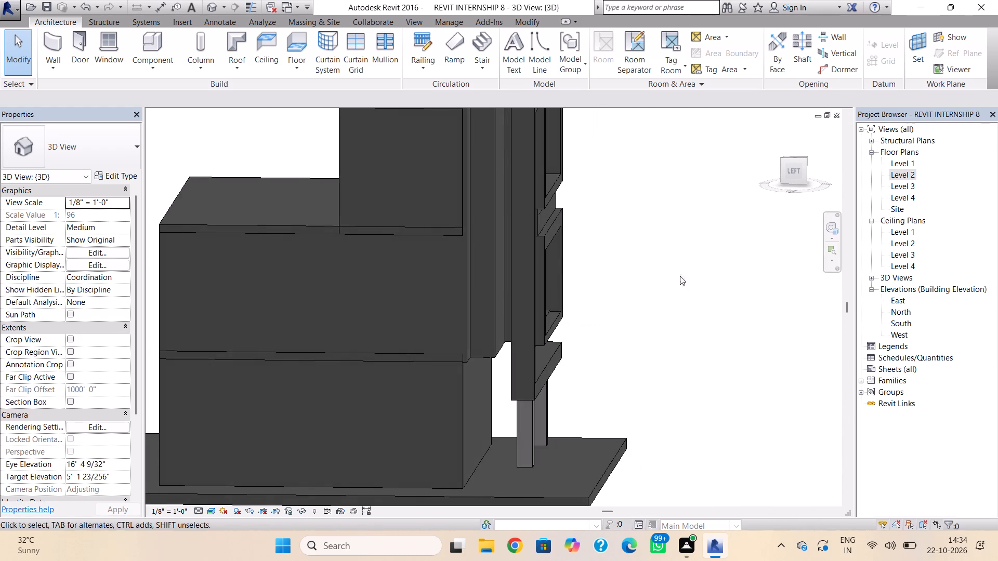
{"action": "right_click_drag", "start_coordinate": [558, 260], "coordinate": [431, 277], "text": "shift"}
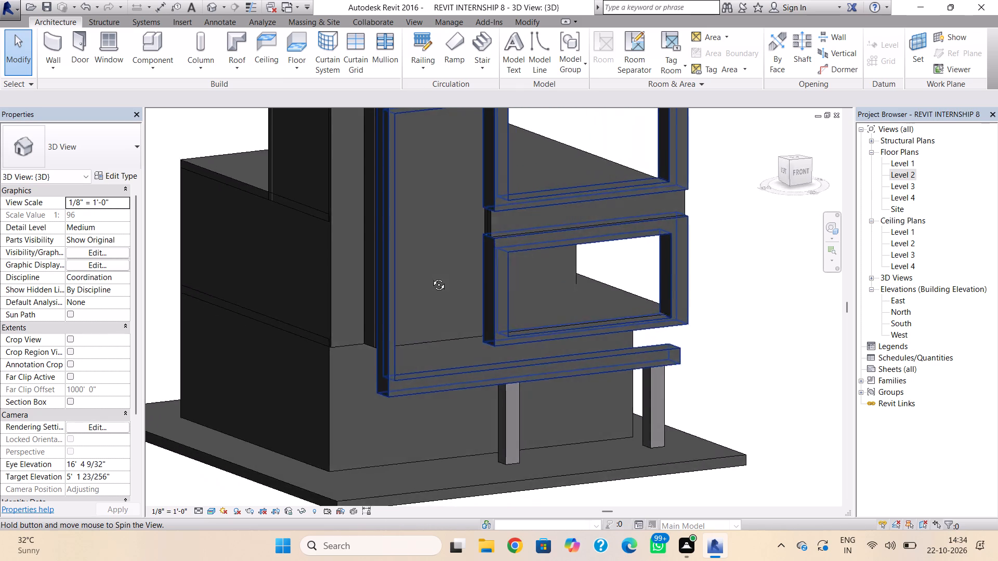
{"action": "right_click_drag", "start_coordinate": [431, 277], "coordinate": [395, 269], "text": "shift"}
{"action": "scroll", "coordinate": [632, 351], "scroll_direction": "up", "scroll_amount": 3}
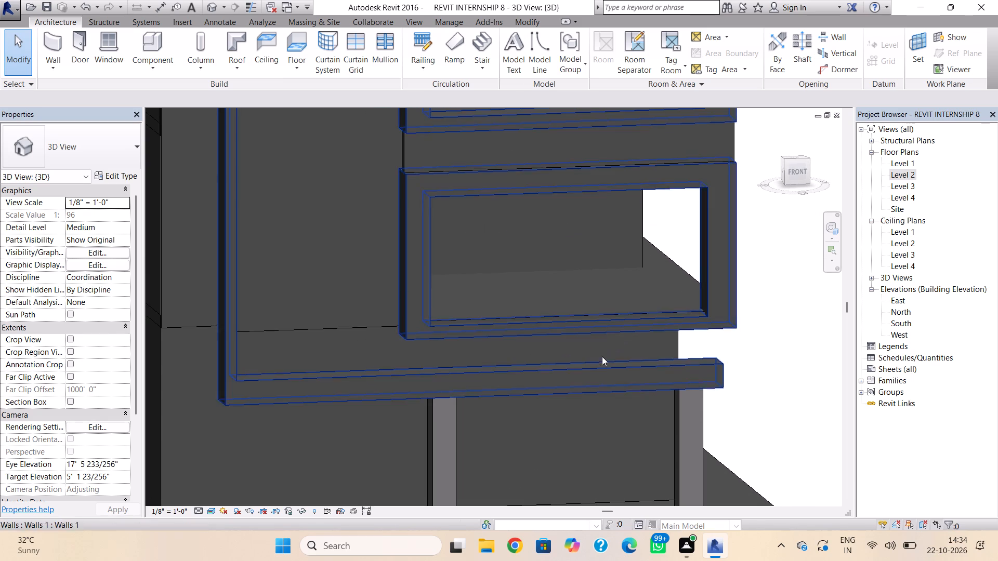
{"action": "scroll", "coordinate": [705, 397], "scroll_direction": "down", "scroll_amount": 3}
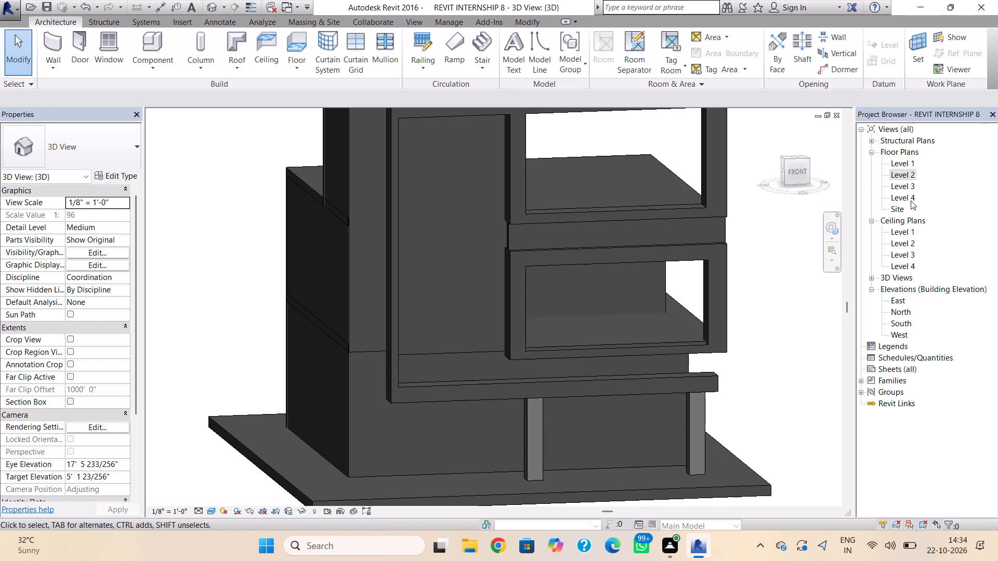
Start placing a Generic - 8" wall in the Level 1 floor plan and dismiss the notification card covering the drawing.
{"action": "double_click", "coordinate": [913, 165]}
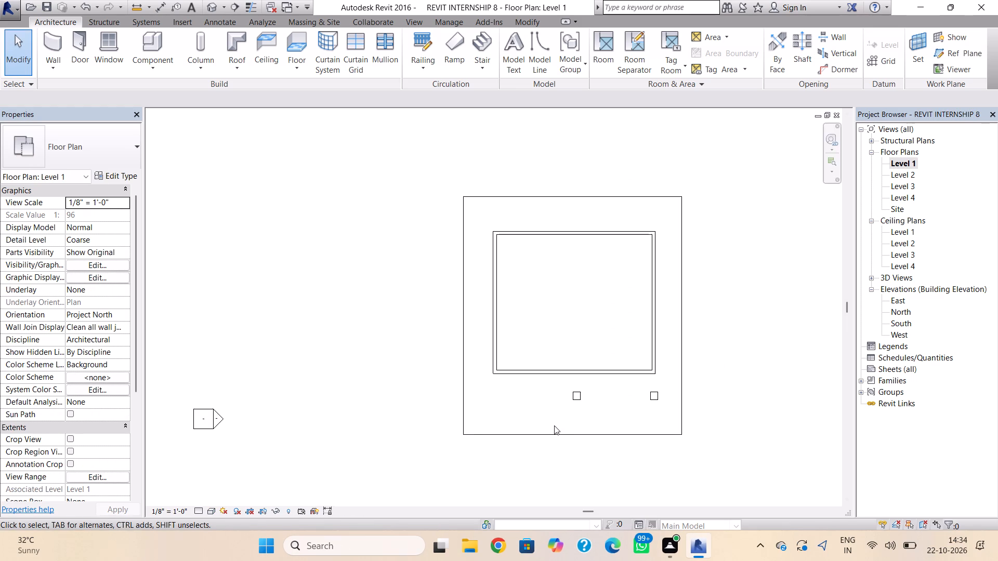
{"action": "scroll", "coordinate": [554, 426], "scroll_direction": "down", "scroll_amount": 1}
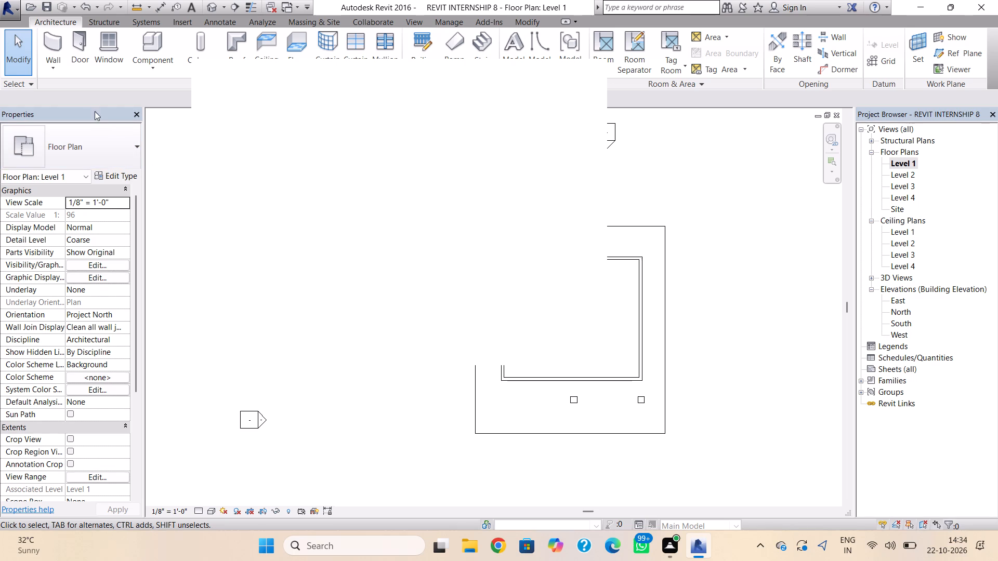
{"action": "left_click", "coordinate": [52, 46]}
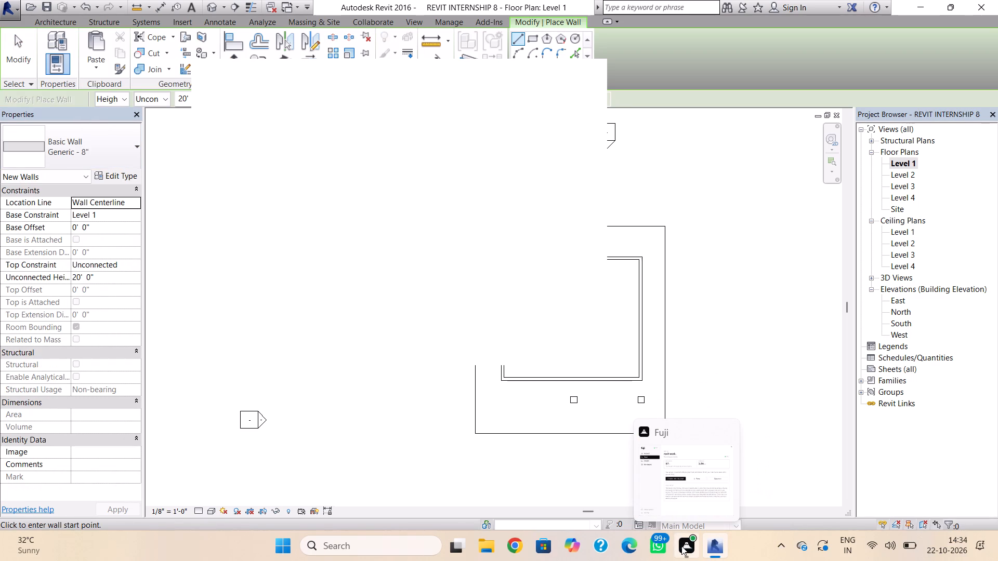
{"action": "left_click", "coordinate": [581, 79]}
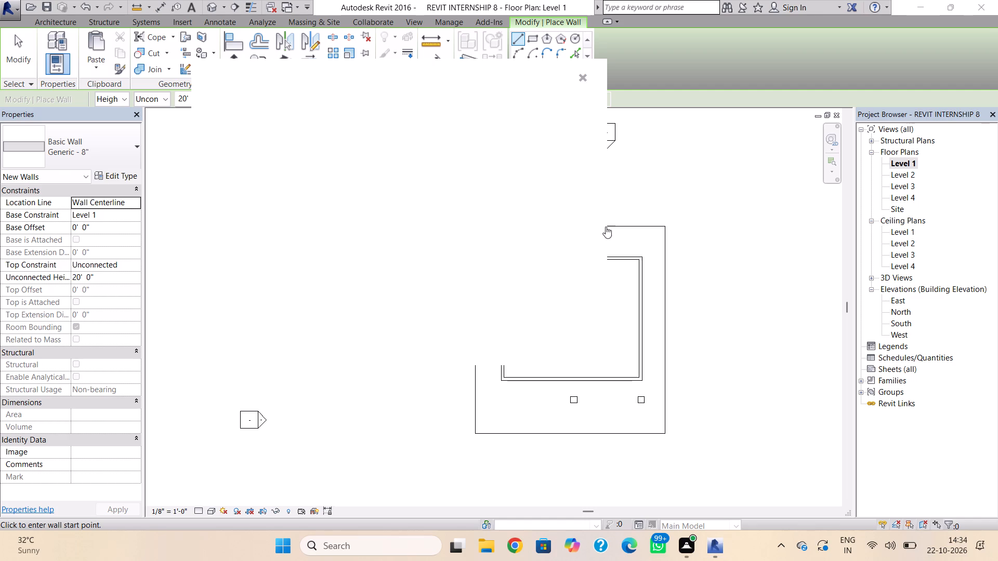
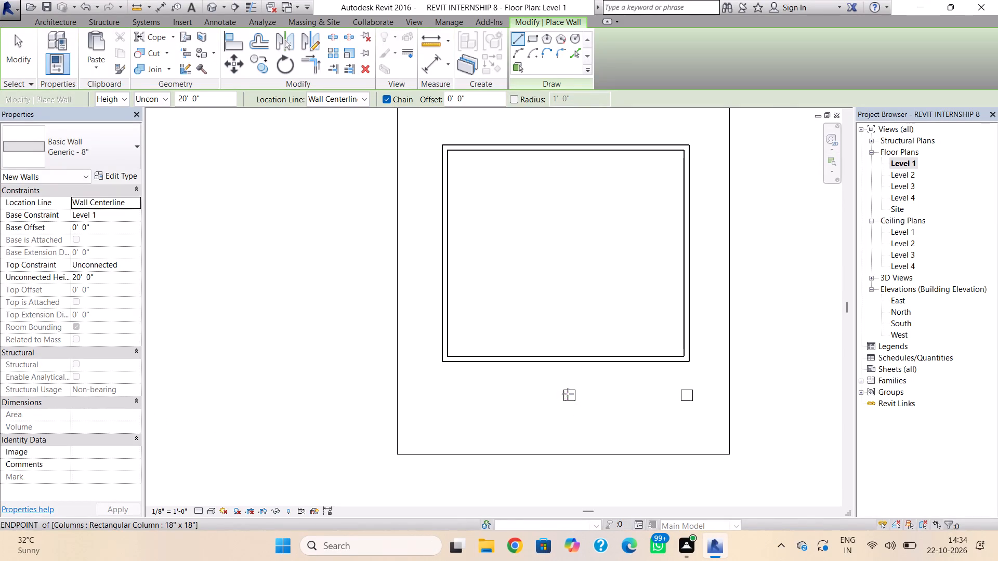
Draw a Generic - 8" wall about 15' 7" long between the two front columns in the Level 1 plan.
{"action": "left_click", "coordinate": [568, 394]}
{"action": "left_click", "coordinate": [685, 393]}
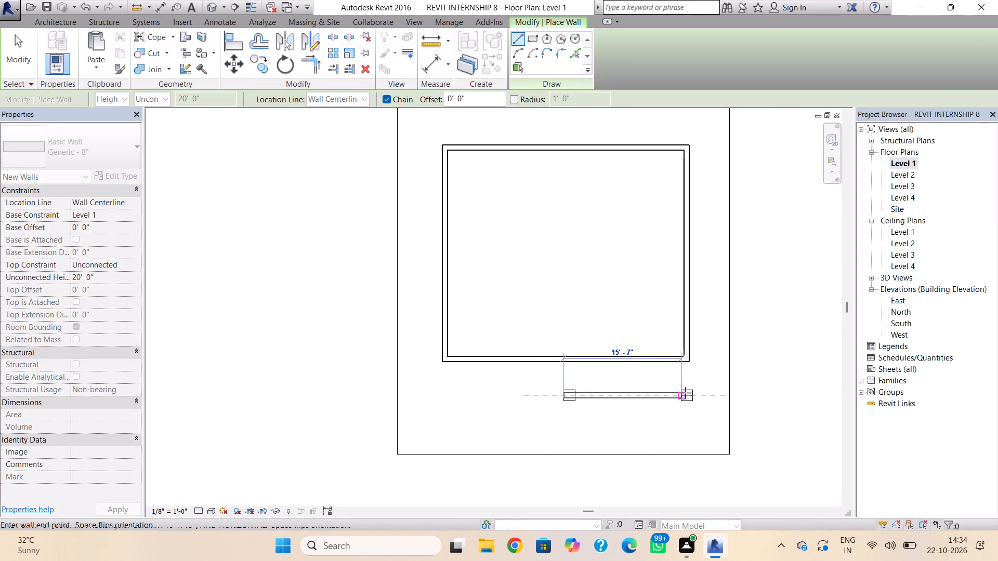
{"action": "key", "text": "Escape"}
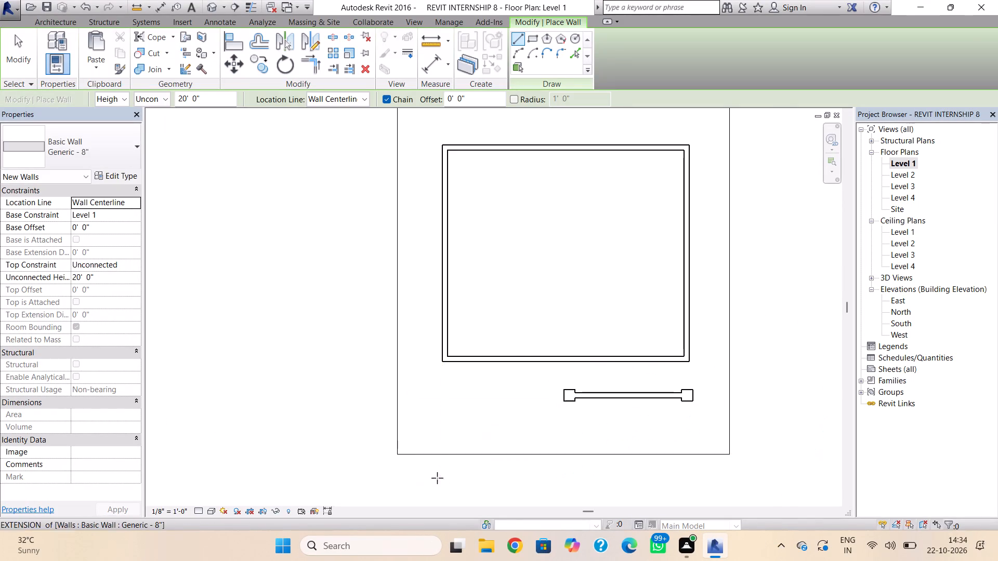
{"action": "key", "text": "Escape"}
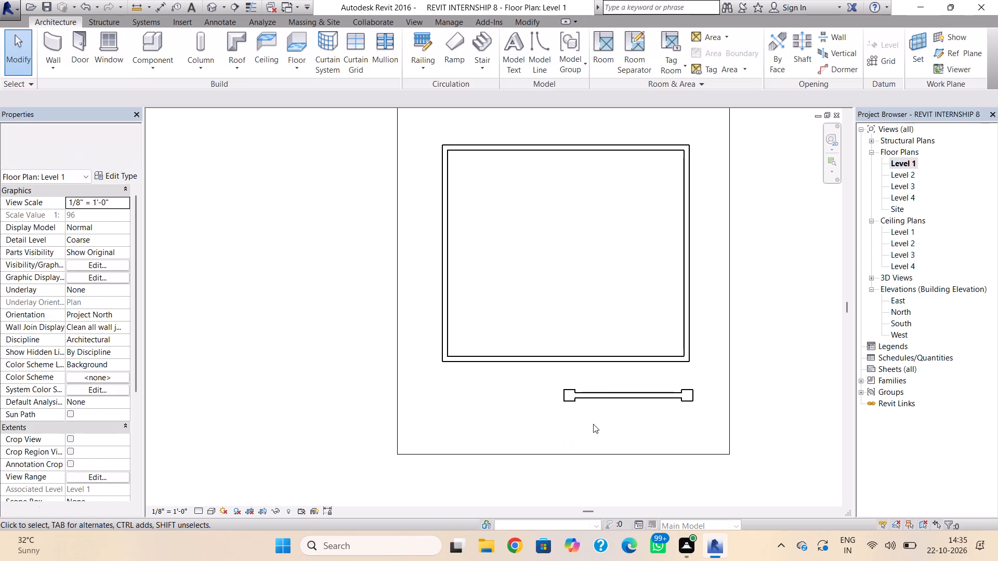
Stretch both ends of the new wall between the front columns in 3D to a total length of 18' 0".
{"action": "left_click", "coordinate": [209, 2]}
{"action": "left_click", "coordinate": [646, 473]}
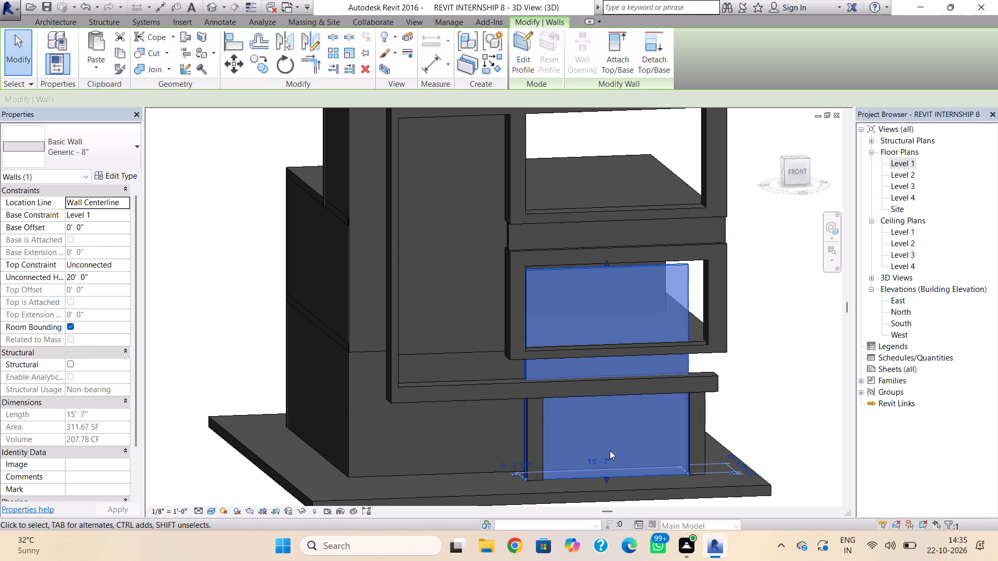
{"action": "left_click_drag", "start_coordinate": [526, 479], "coordinate": [511, 479]}
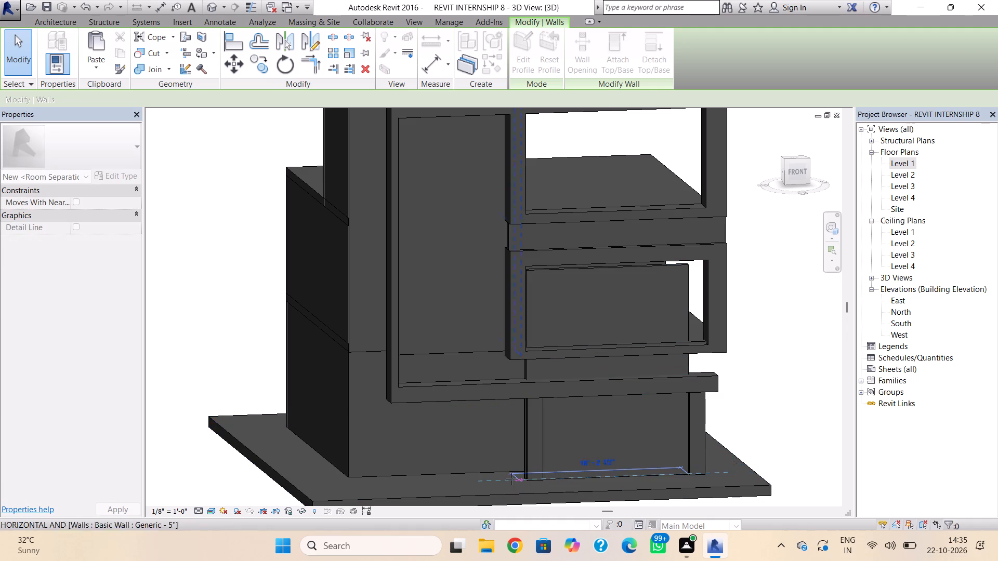
{"action": "left_click_drag", "start_coordinate": [511, 479], "coordinate": [510, 479]}
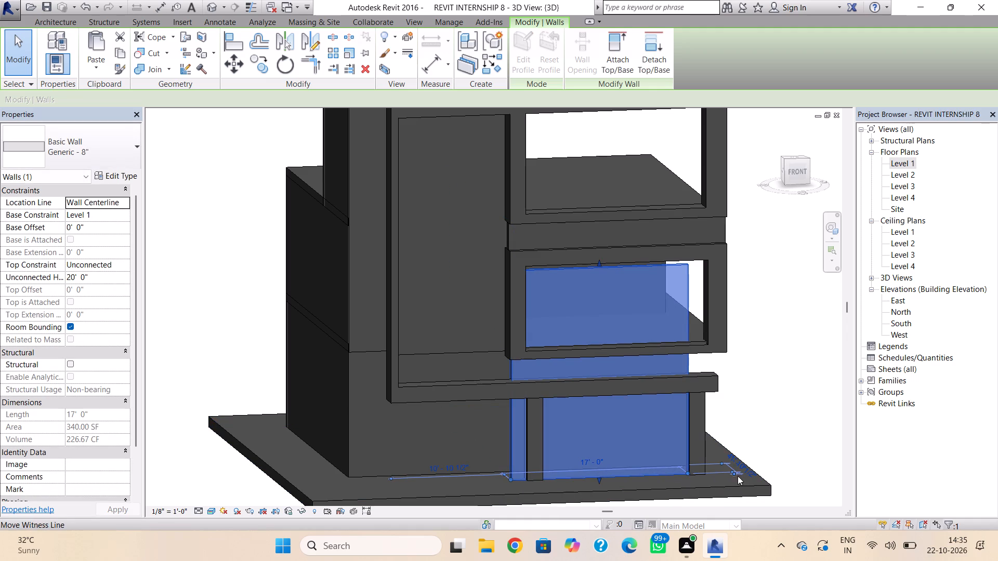
{"action": "left_click_drag", "start_coordinate": [688, 473], "coordinate": [699, 474]}
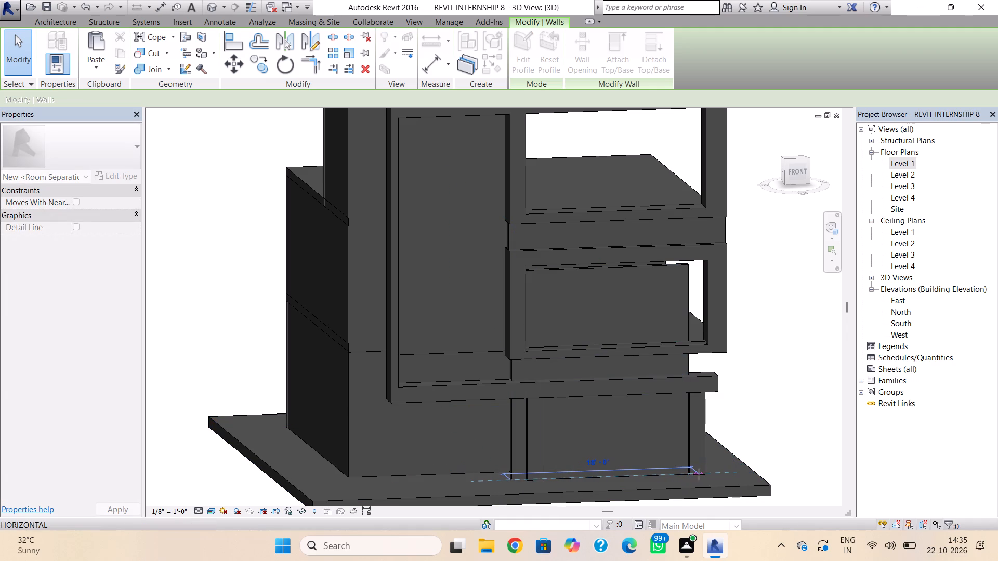
{"action": "left_click_drag", "start_coordinate": [699, 474], "coordinate": [702, 474]}
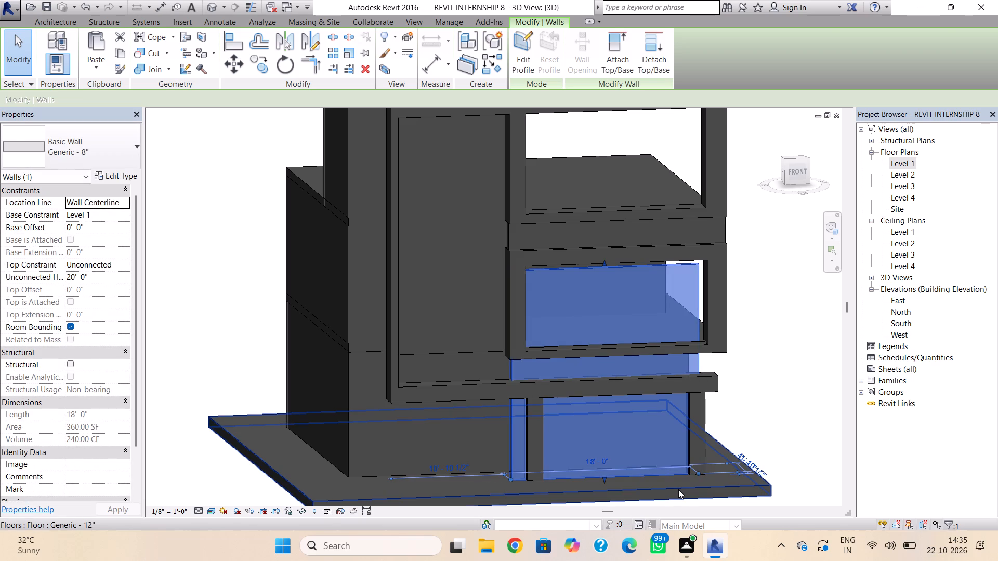
{"action": "key", "text": "Escape"}
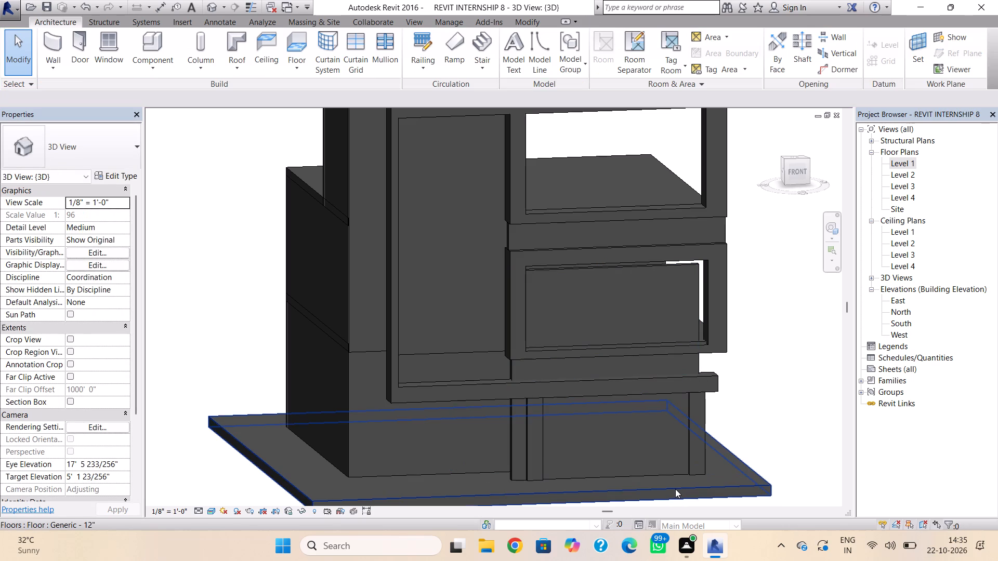
Lower the wall's top to the upper frame's underside and raise its base to 9' 7", leaving a band 2' 2 3/4" high.
{"action": "left_click", "coordinate": [614, 271]}
{"action": "left_click_drag", "start_coordinate": [603, 264], "coordinate": [617, 356]}
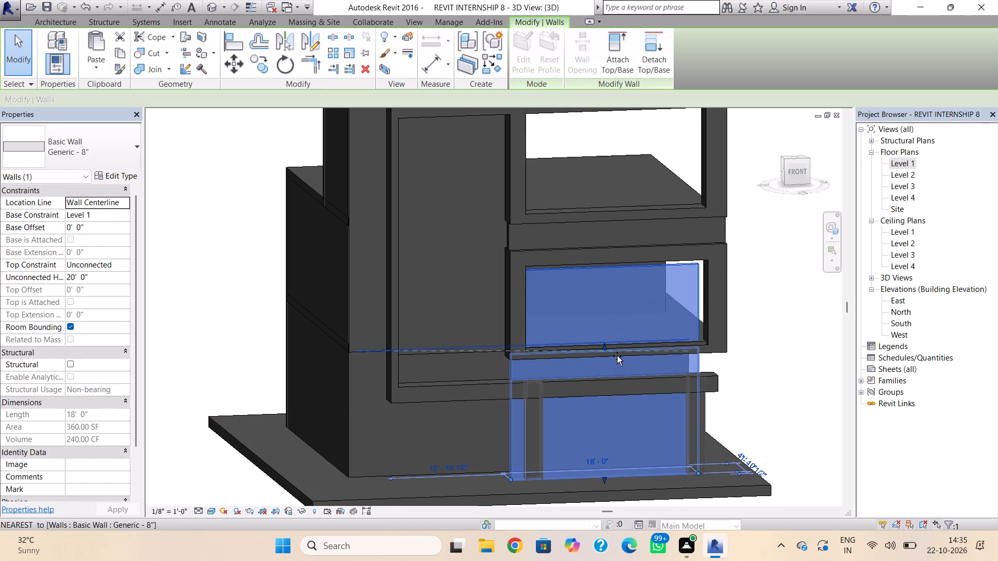
{"action": "left_click_drag", "start_coordinate": [617, 356], "coordinate": [618, 357]}
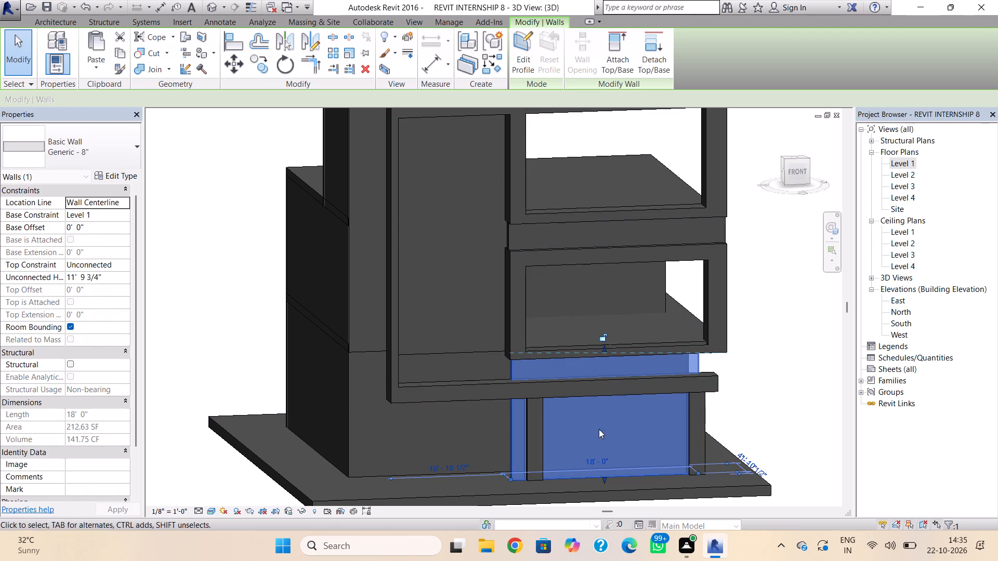
{"action": "left_click_drag", "start_coordinate": [606, 480], "coordinate": [604, 378]}
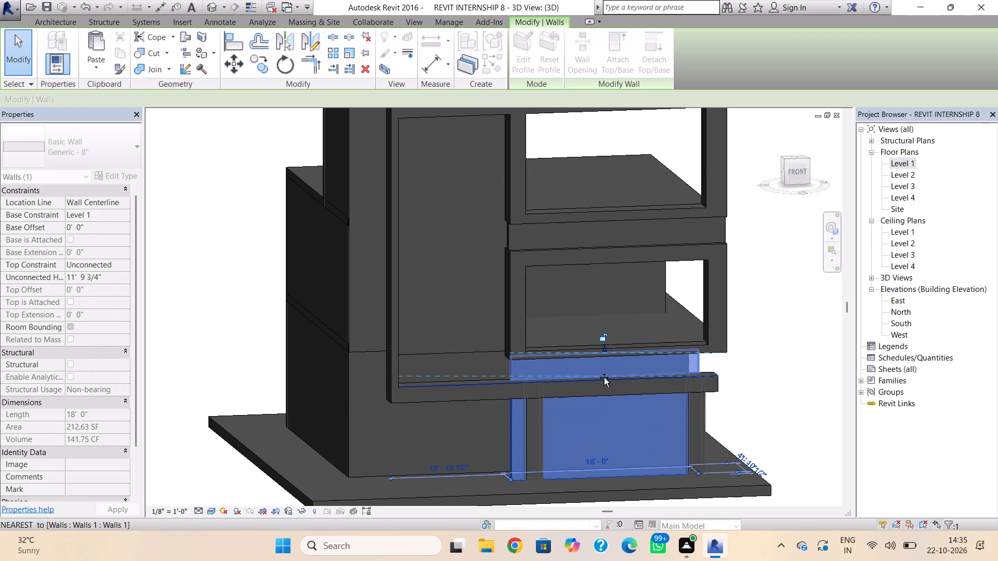
{"action": "left_click_drag", "start_coordinate": [604, 378], "coordinate": [603, 377]}
{"action": "key", "text": "Escape"}
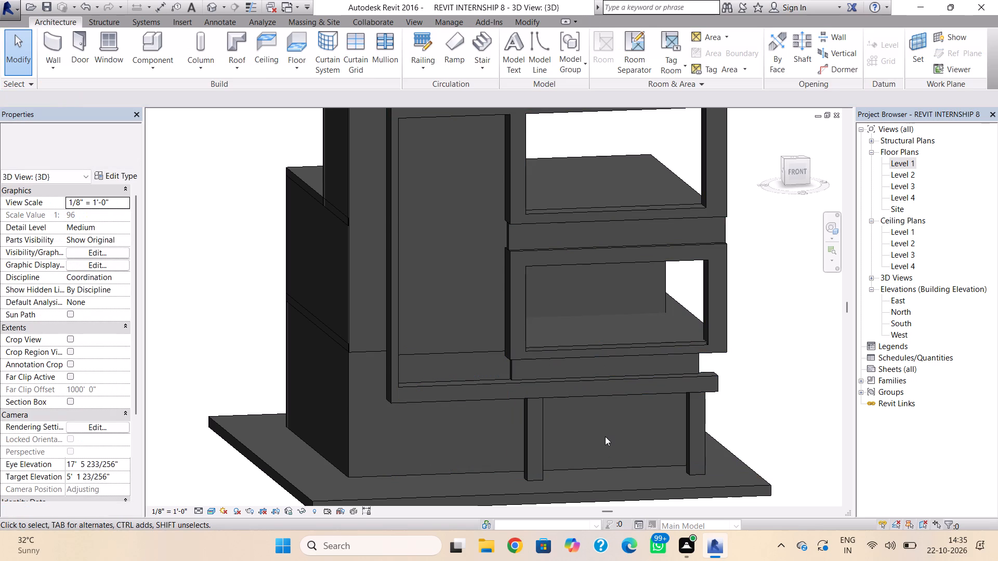
Nudge the short wall band between the frame and the bottom ledge toward the front, judging its position from the building's left side.
{"action": "right_click_drag", "start_coordinate": [608, 441], "coordinate": [654, 407], "text": "shift"}
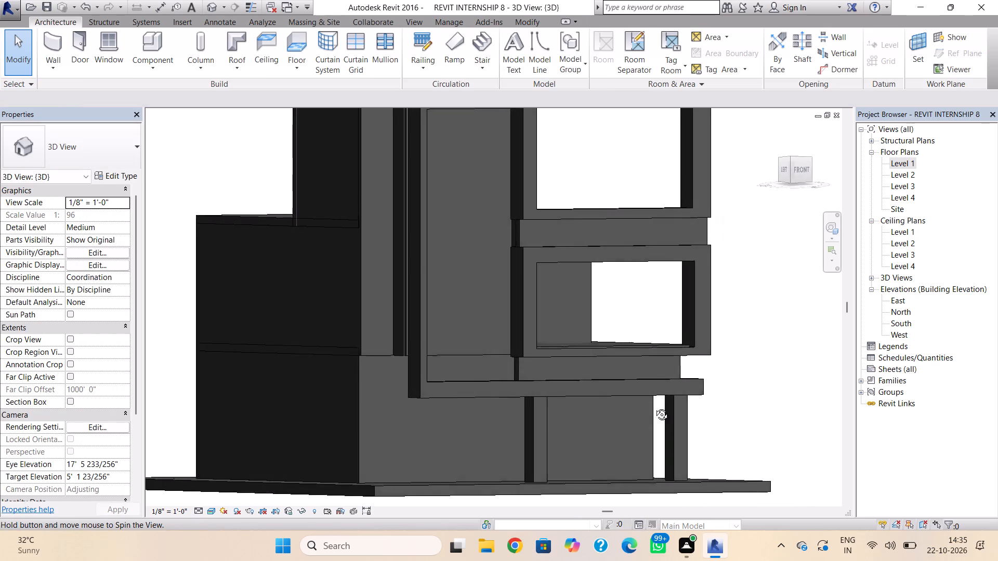
{"action": "right_click_drag", "start_coordinate": [654, 407], "coordinate": [634, 427], "text": "shift"}
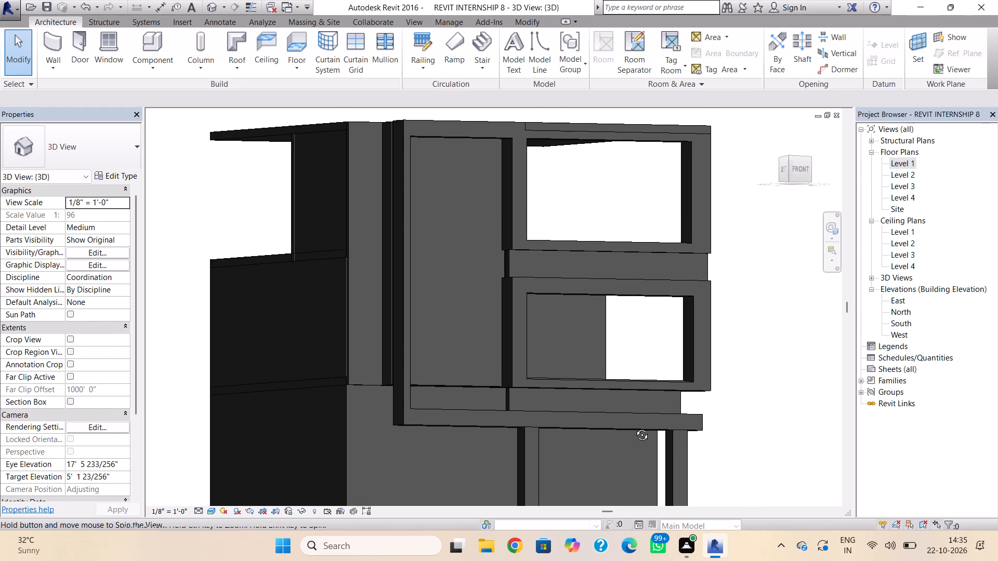
{"action": "right_click_drag", "start_coordinate": [634, 427], "coordinate": [736, 468], "text": "shift"}
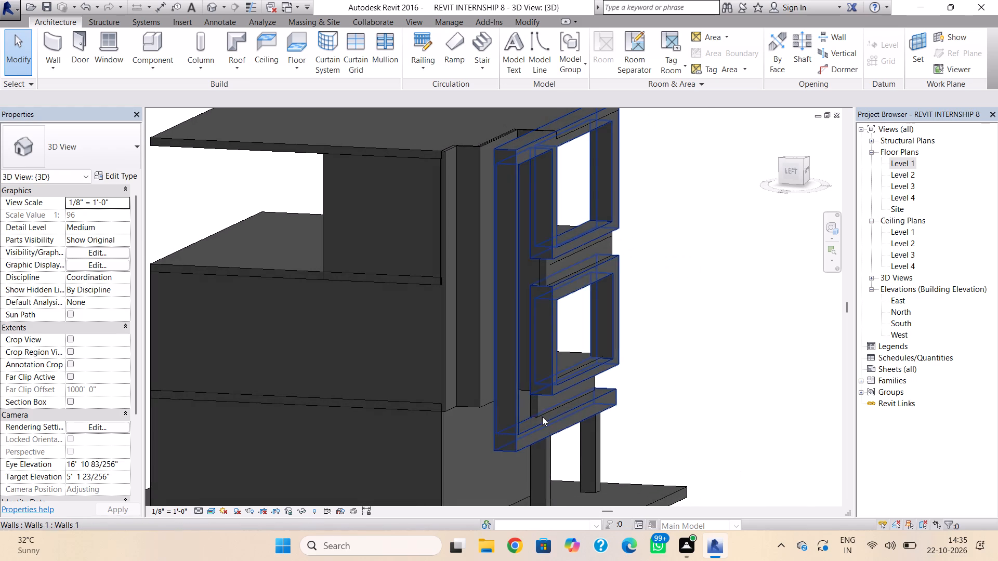
{"action": "left_click", "coordinate": [535, 408]}
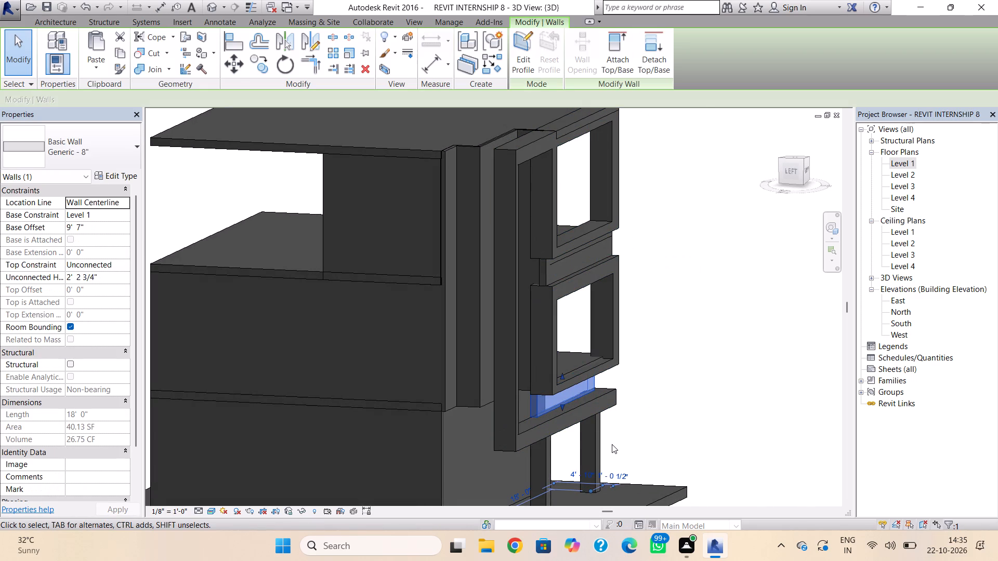
{"action": "key", "text": "Right"}
{"action": "key", "text": "Right"}
{"action": "key", "text": "Right"}
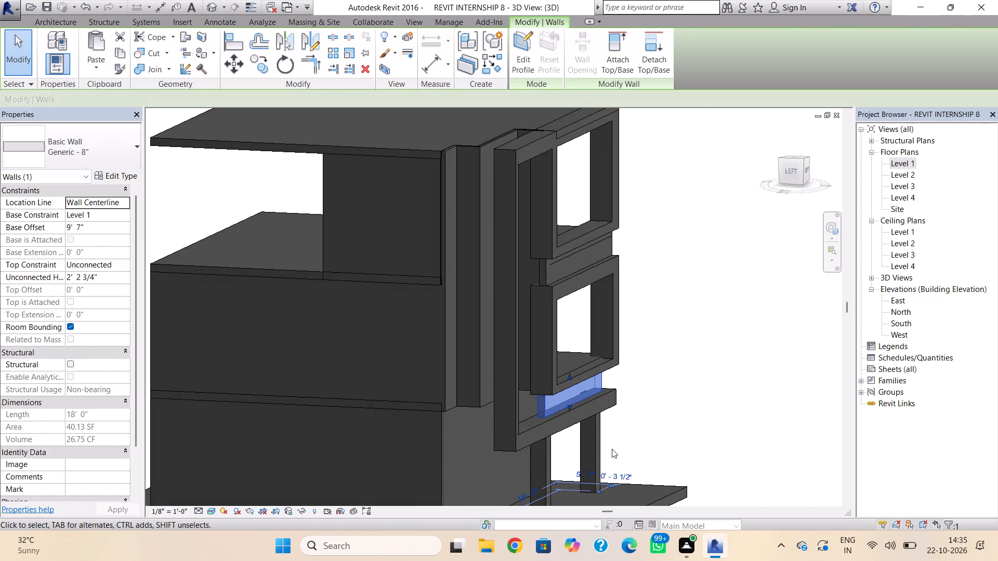
{"action": "key", "text": "Escape"}
Nudge the short wall band along the facade toward its right end and slightly forward under the lower window frame.
{"action": "right_click_drag", "start_coordinate": [621, 455], "coordinate": [513, 348], "text": "shift"}
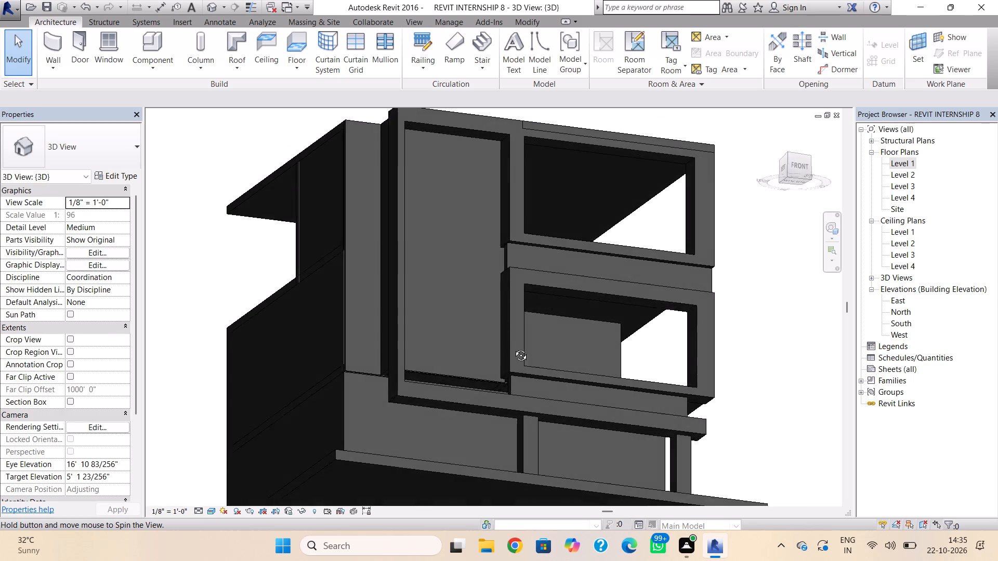
{"action": "right_click_drag", "start_coordinate": [513, 348], "coordinate": [521, 511], "text": "shift"}
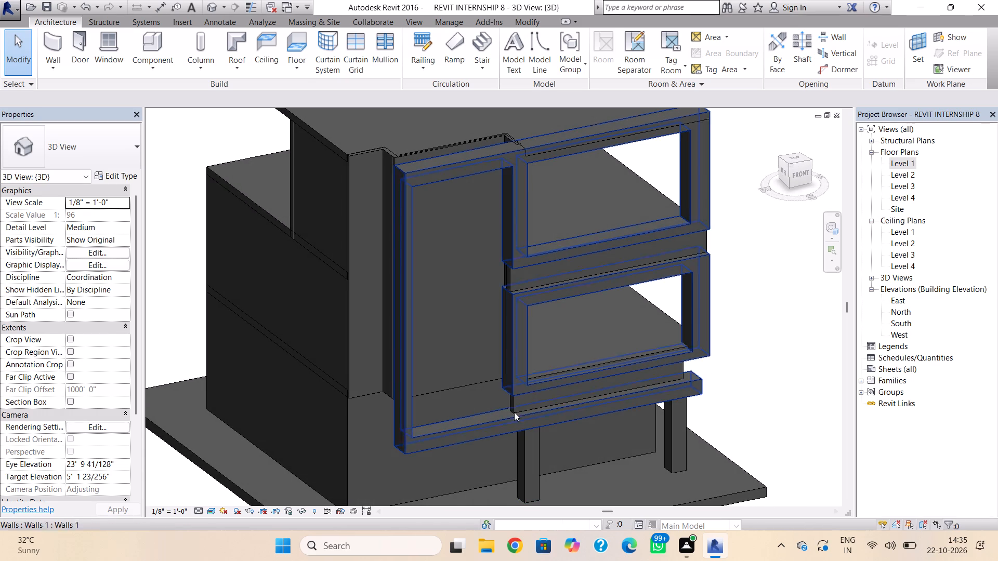
{"action": "left_click", "coordinate": [514, 405]}
{"action": "key", "text": "Right"}
{"action": "key", "text": "Right"}
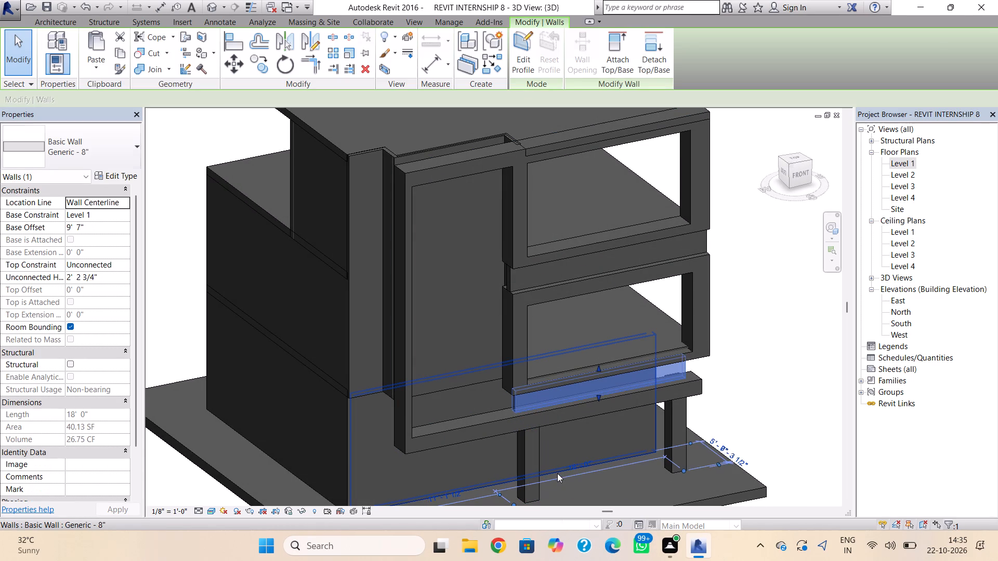
{"action": "key", "text": "Right"}
{"action": "key", "text": "Down"}
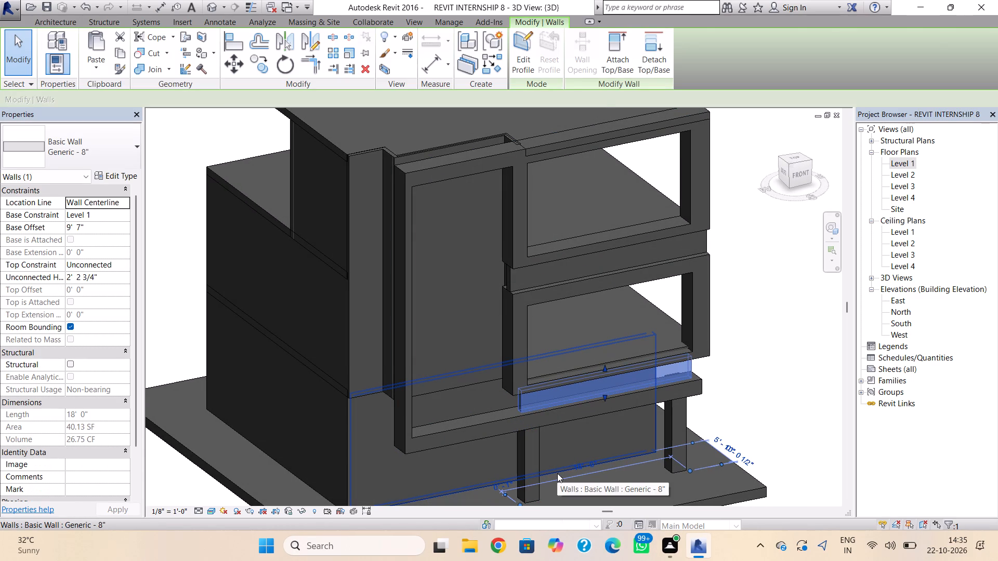
{"action": "key", "text": "Escape"}
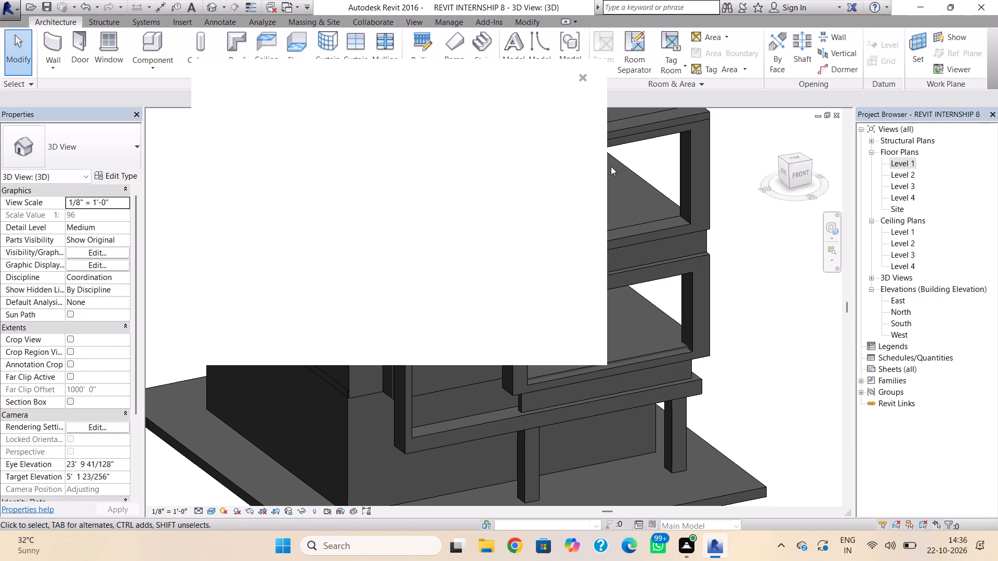
Dismiss the notification card, check the short wall band from both sides, and nudge it further forward and slightly toward the facade's right end.
{"action": "left_click", "coordinate": [583, 78]}
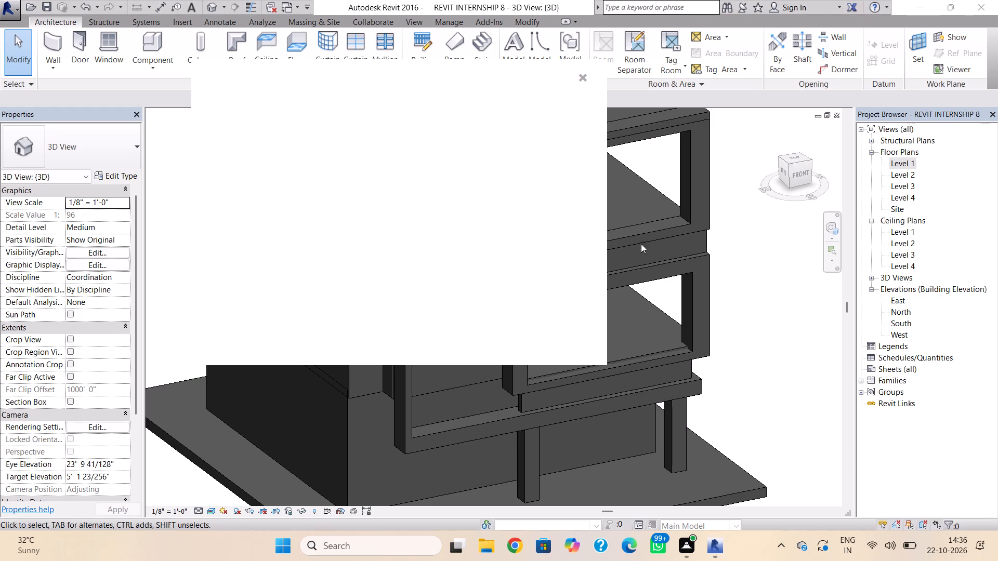
{"action": "right_click_drag", "start_coordinate": [672, 338], "coordinate": [819, 291], "text": "shift"}
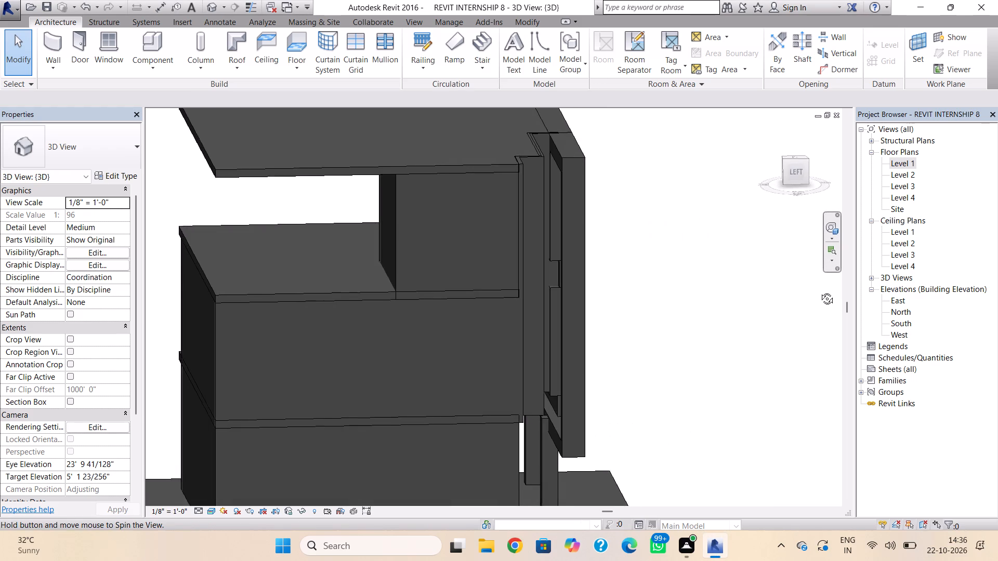
{"action": "right_click_drag", "start_coordinate": [819, 291], "coordinate": [651, 333], "text": "shift"}
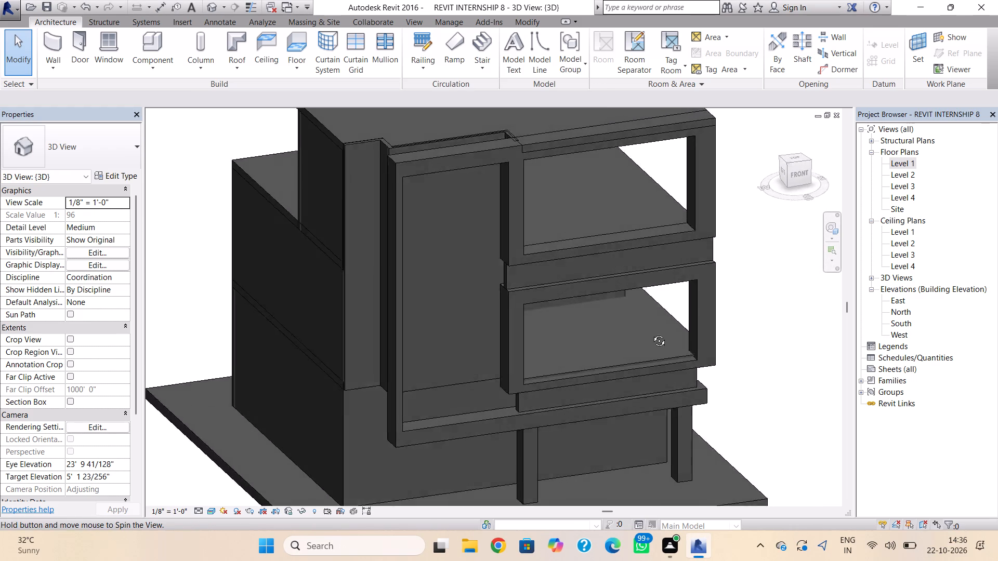
{"action": "right_click_drag", "start_coordinate": [651, 333], "coordinate": [448, 309], "text": "shift"}
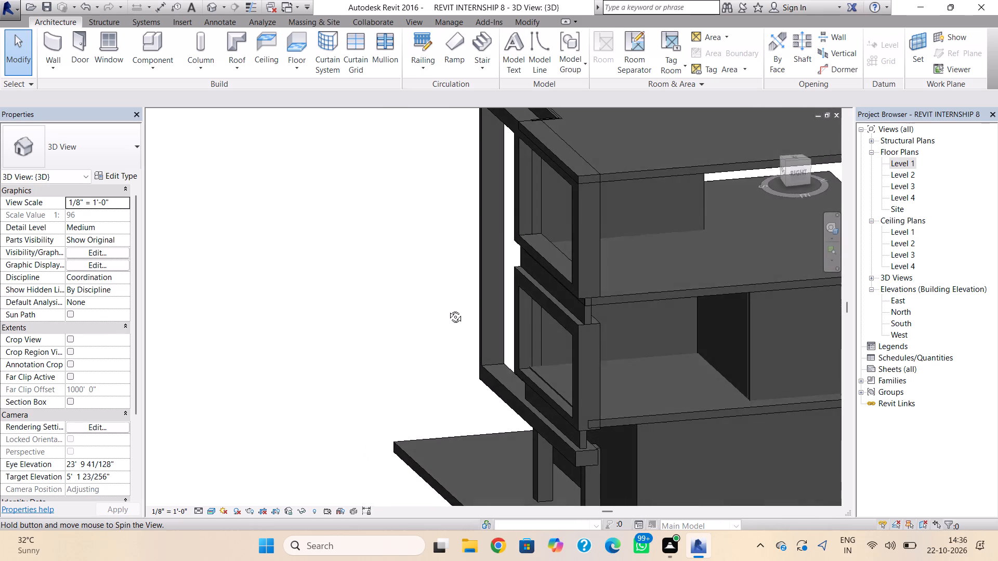
{"action": "right_click_drag", "start_coordinate": [448, 309], "coordinate": [409, 270], "text": "shift"}
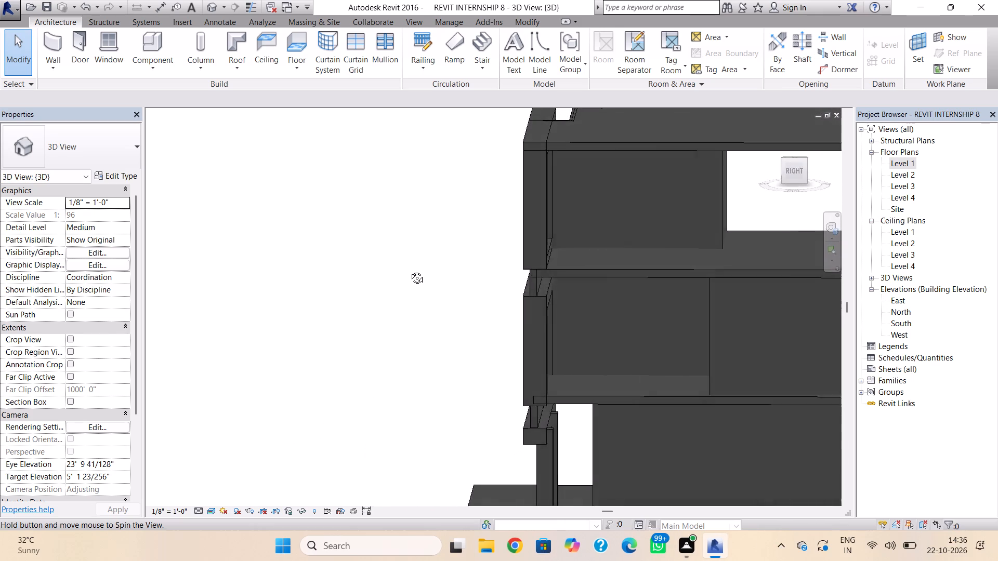
{"action": "right_click_drag", "start_coordinate": [409, 270], "coordinate": [703, 255], "text": "shift"}
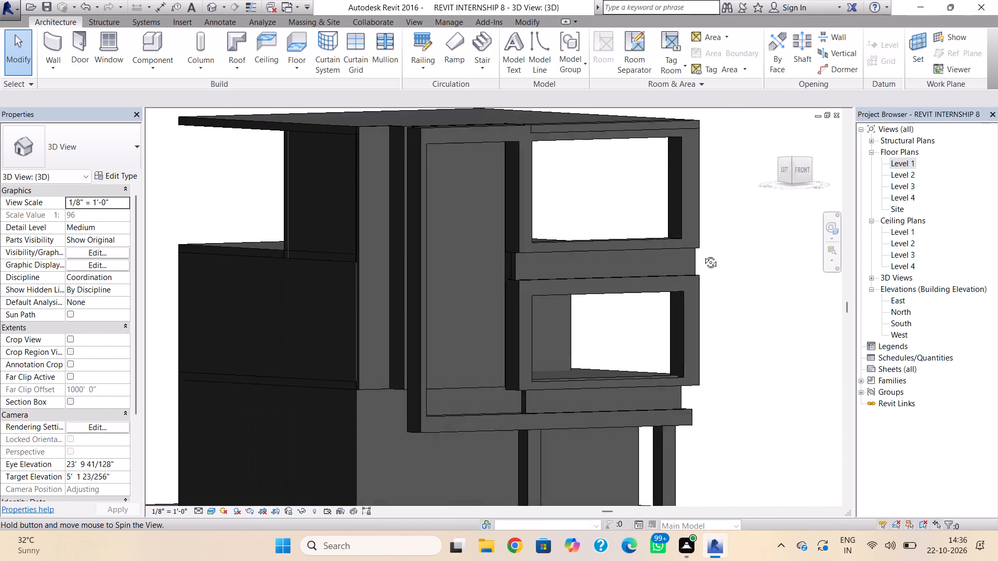
{"action": "right_click_drag", "start_coordinate": [703, 255], "coordinate": [623, 356], "text": "shift"}
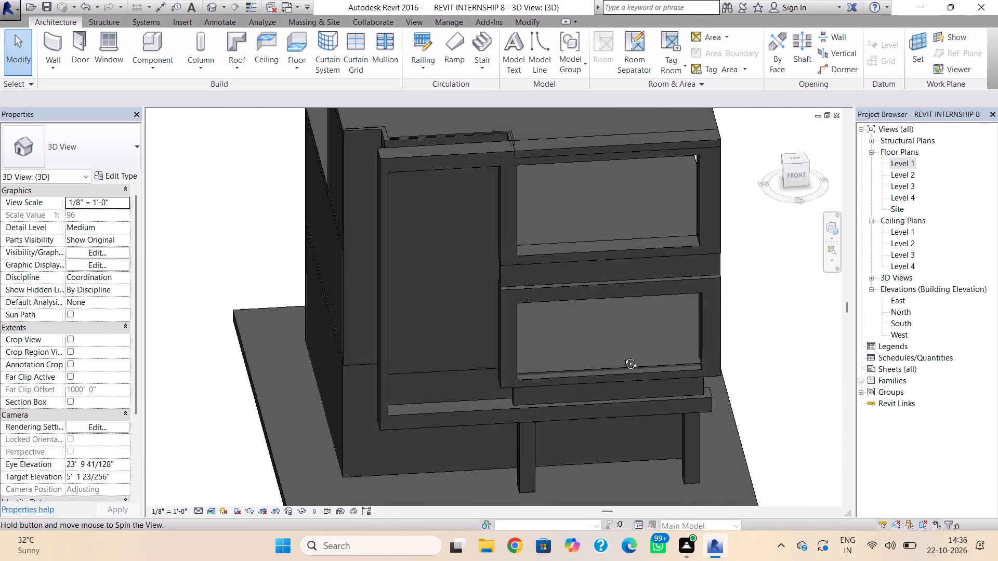
{"action": "right_click_drag", "start_coordinate": [623, 356], "coordinate": [607, 364], "text": "shift"}
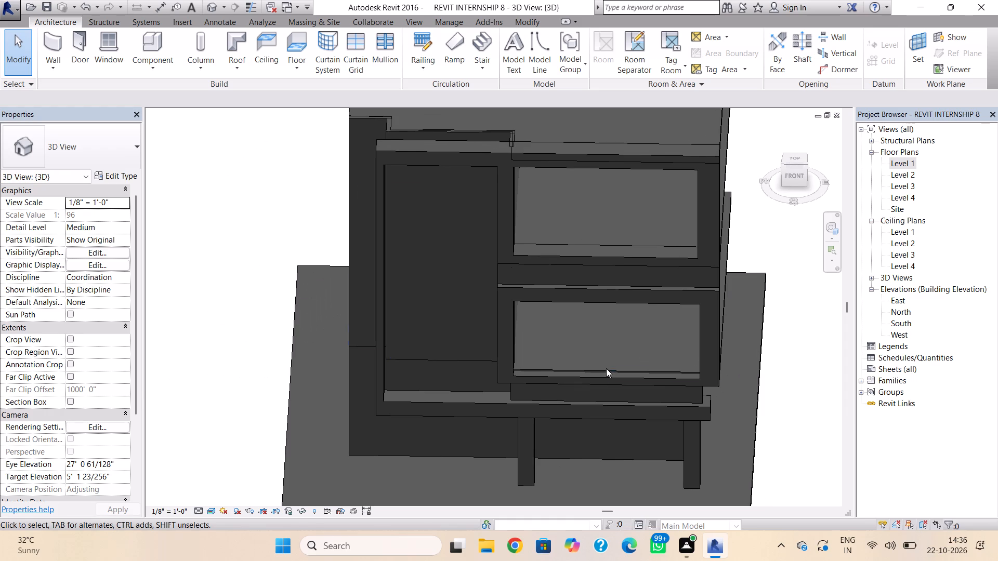
{"action": "left_click", "coordinate": [693, 395]}
{"action": "left_click", "coordinate": [701, 393]}
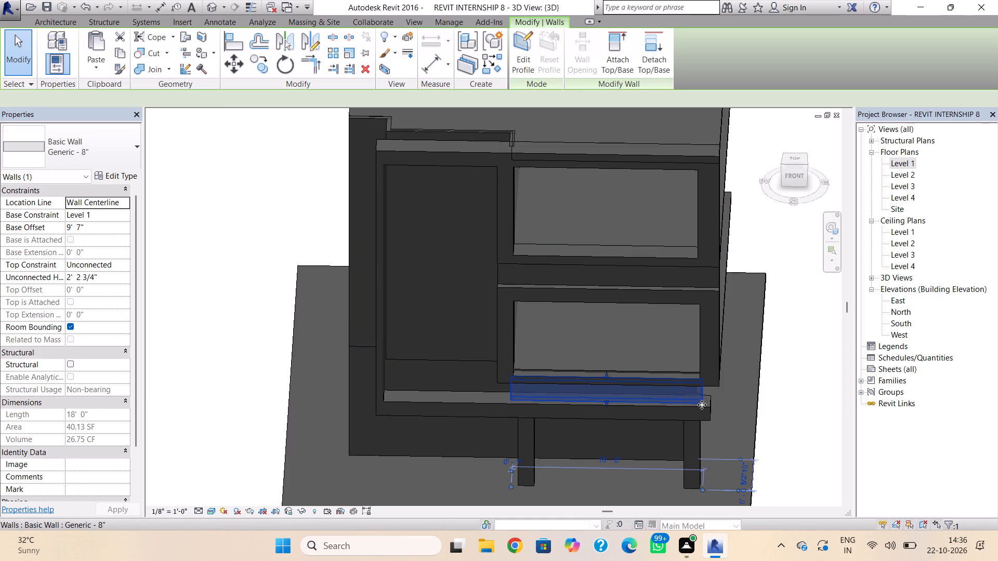
{"action": "key", "text": "Down"}
{"action": "key", "text": "Down"}
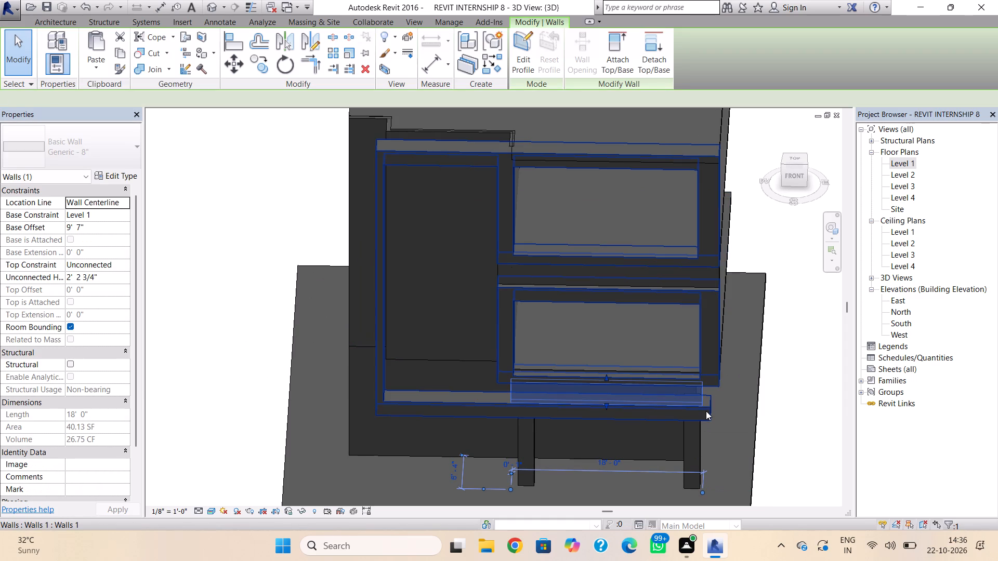
{"action": "key", "text": "Right"}
{"action": "key", "text": "Escape"}
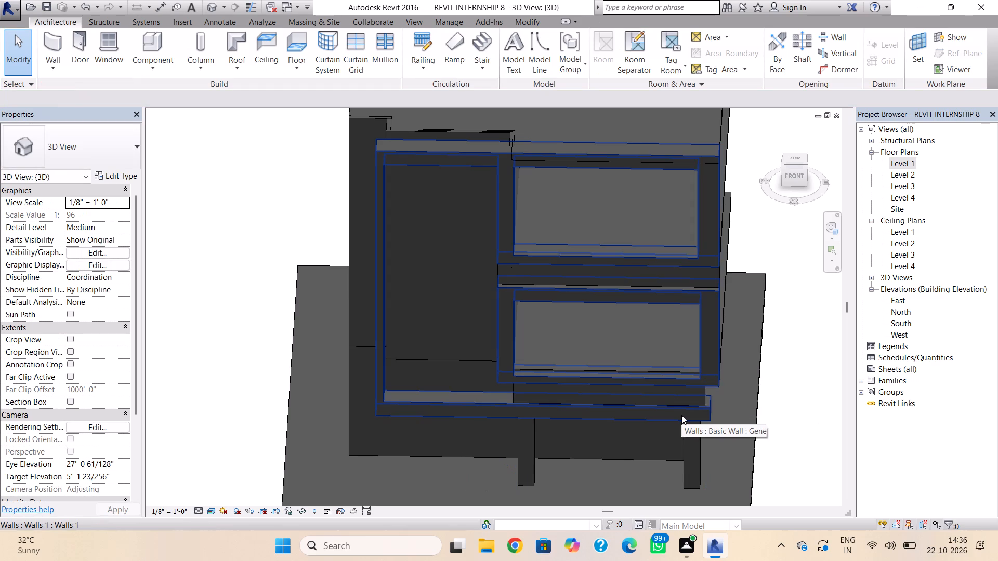
{"action": "key", "text": "Escape"}
{"action": "right_click_drag", "start_coordinate": [747, 410], "coordinate": [748, 408], "text": "shift"}
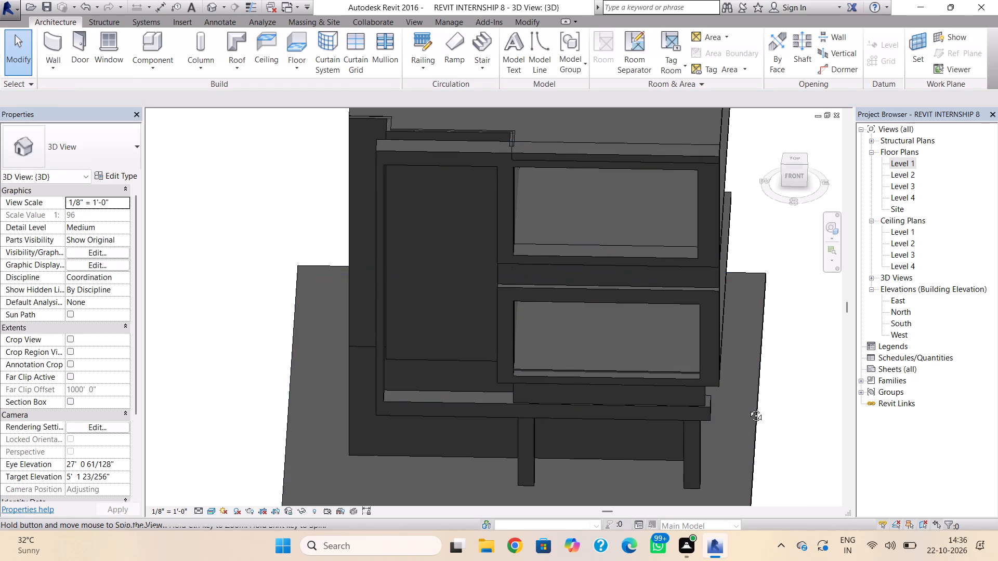
Extend the short wall band's end toward the tall frame opening, past the lower window frame, to a length of 21' 0".
{"action": "right_click_drag", "start_coordinate": [748, 408], "coordinate": [738, 312], "text": "shift"}
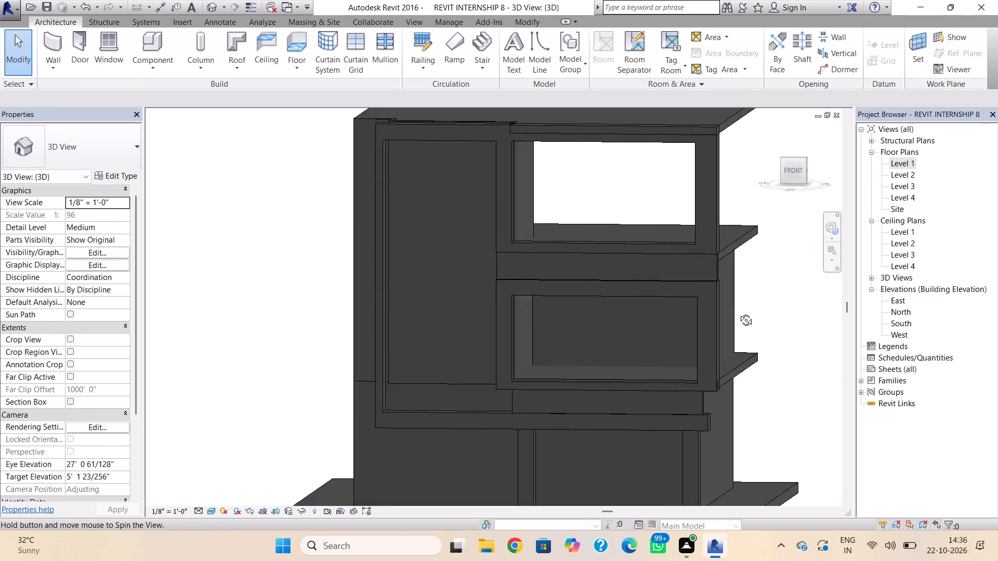
{"action": "right_click_drag", "start_coordinate": [738, 312], "coordinate": [753, 332], "text": "shift"}
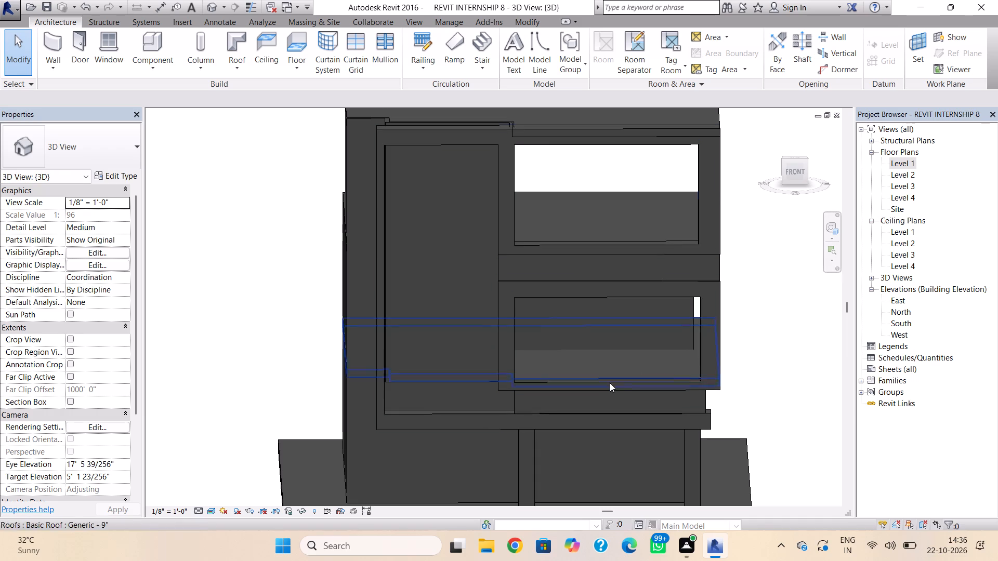
{"action": "left_click", "coordinate": [514, 405]}
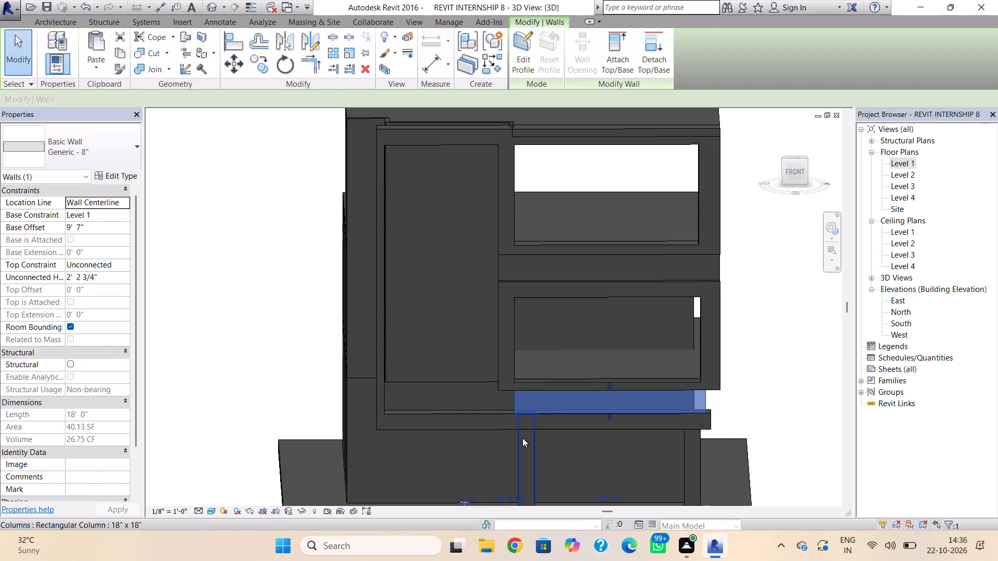
{"action": "scroll", "coordinate": [521, 440], "scroll_direction": "down", "scroll_amount": 2}
{"action": "middle_click_drag", "start_coordinate": [522, 442], "coordinate": [530, 386]}
{"action": "left_click_drag", "start_coordinate": [523, 438], "coordinate": [511, 438]}
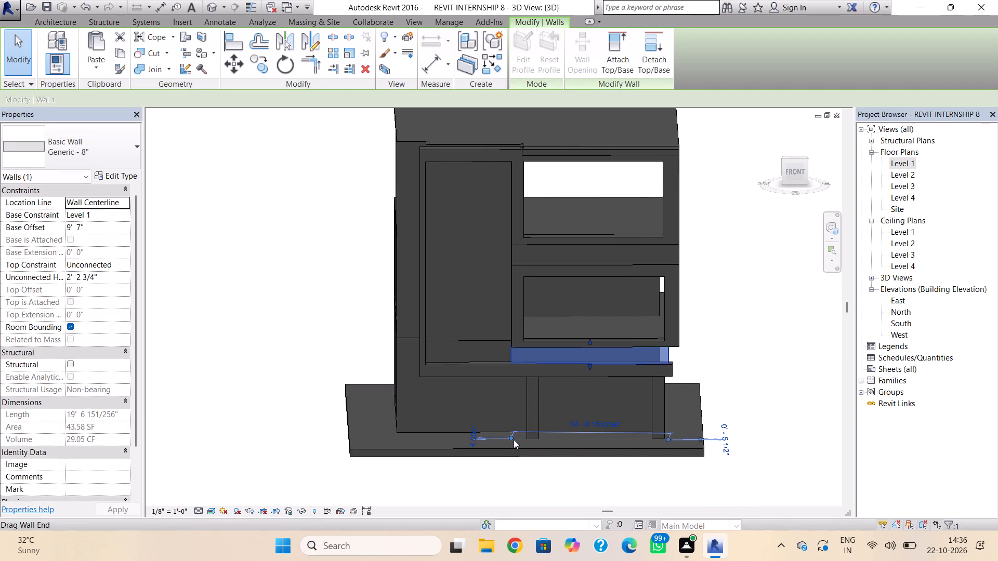
{"action": "key", "text": "Escape"}
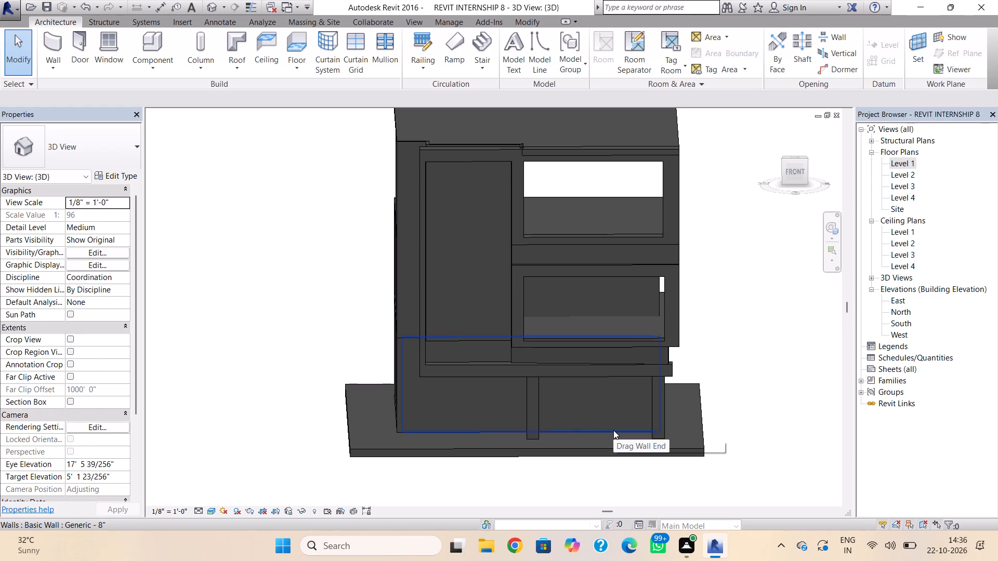
{"action": "left_click", "coordinate": [515, 351]}
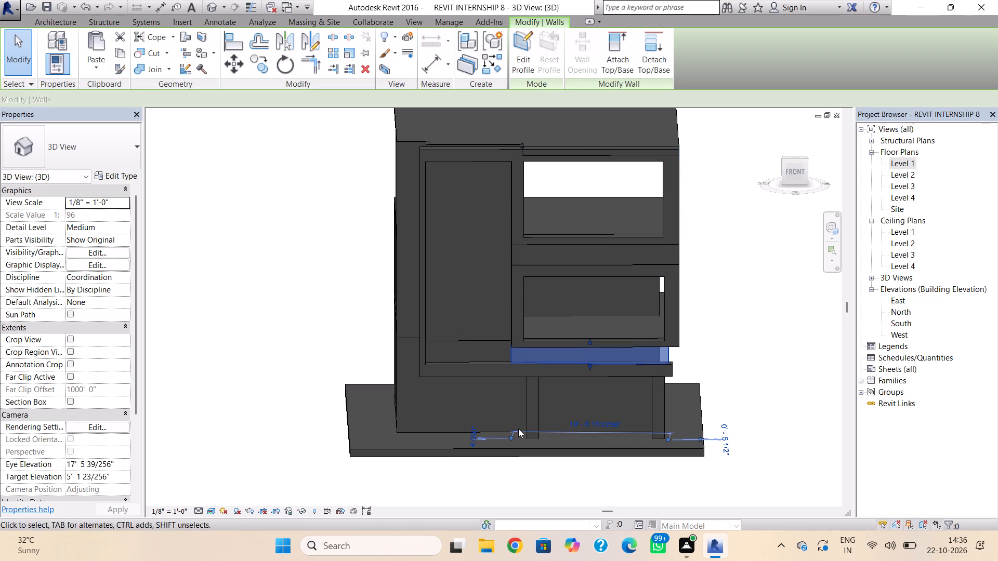
{"action": "left_click_drag", "start_coordinate": [512, 439], "coordinate": [497, 440]}
{"action": "key", "text": "Escape"}
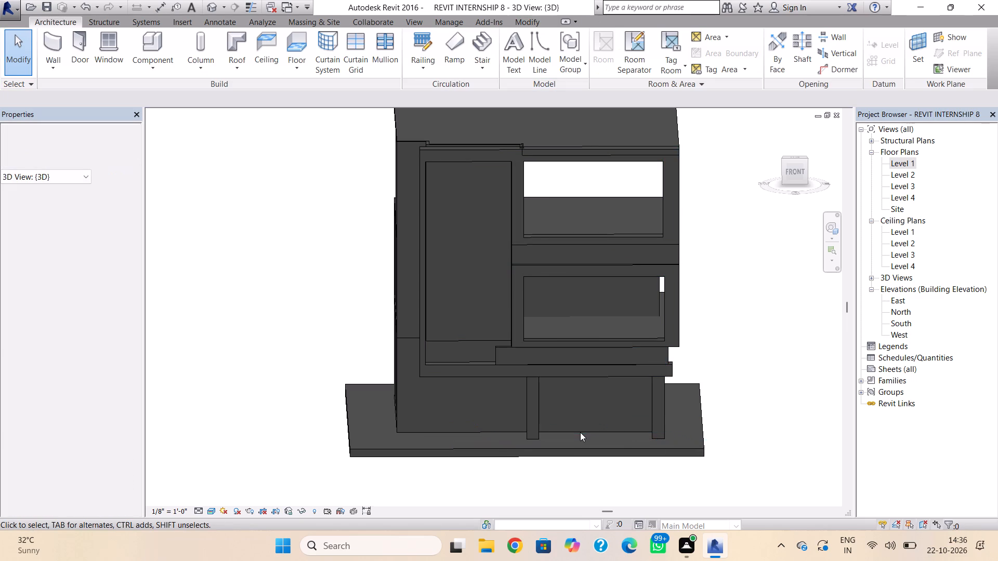
{"action": "left_click", "coordinate": [499, 345]}
{"action": "left_click_drag", "start_coordinate": [494, 440], "coordinate": [500, 440]}
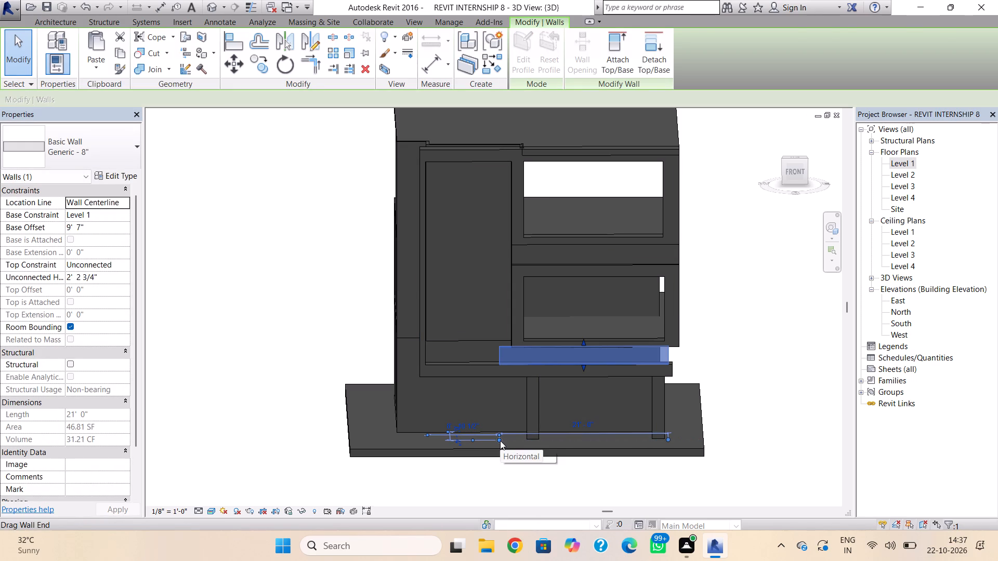
{"action": "key", "text": "Escape"}
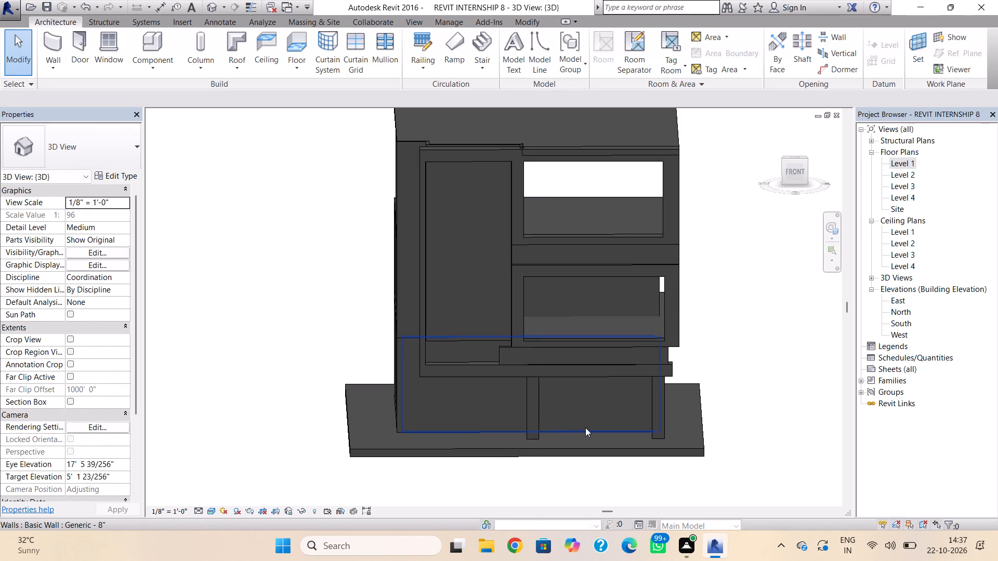
Dismiss the notification card covering the model.
{"action": "scroll", "coordinate": [566, 442], "scroll_direction": "down", "scroll_amount": 1}
{"action": "middle_click_drag", "start_coordinate": [566, 442], "coordinate": [567, 442]}
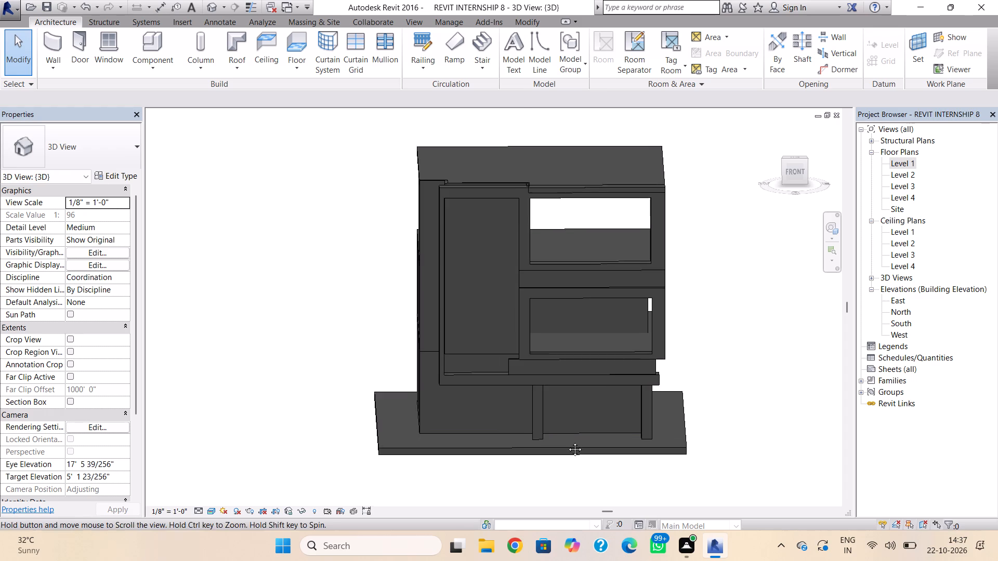
{"action": "middle_click_drag", "start_coordinate": [567, 442], "coordinate": [608, 436]}
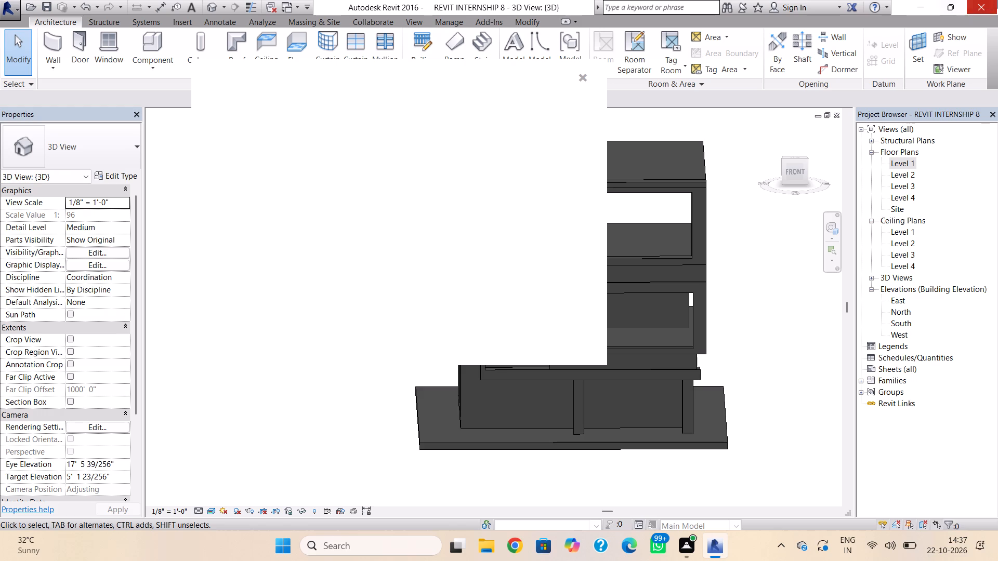
{"action": "left_click", "coordinate": [581, 78]}
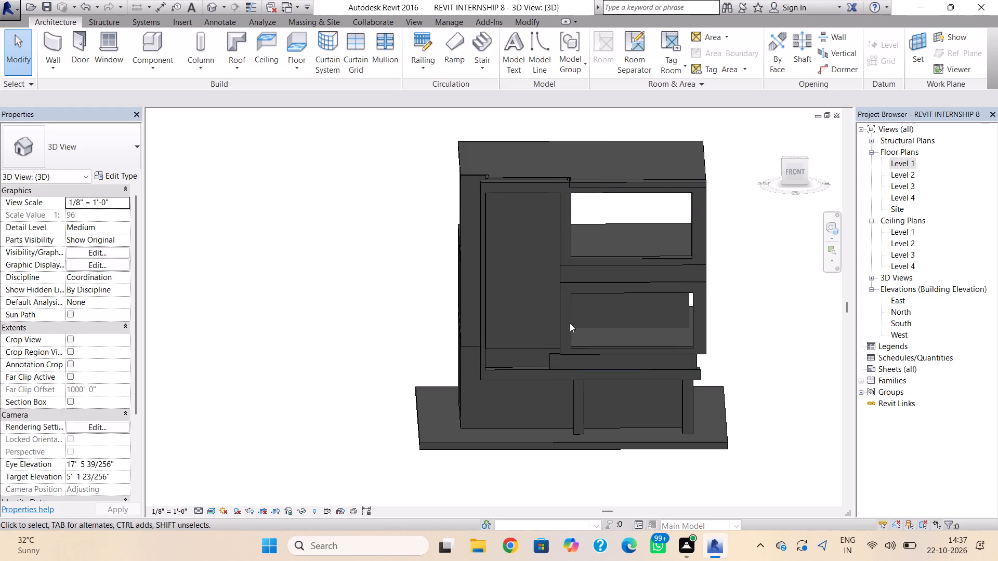
Edit the Level 4 roof footprint in plan, pulling its front boundary back to 5 1/2" from the front wall's centreline, and return to 3D.
{"action": "right_click_drag", "start_coordinate": [753, 229], "coordinate": [606, 237], "text": "shift"}
{"action": "left_click", "coordinate": [666, 205]}
{"action": "left_click", "coordinate": [666, 205]}
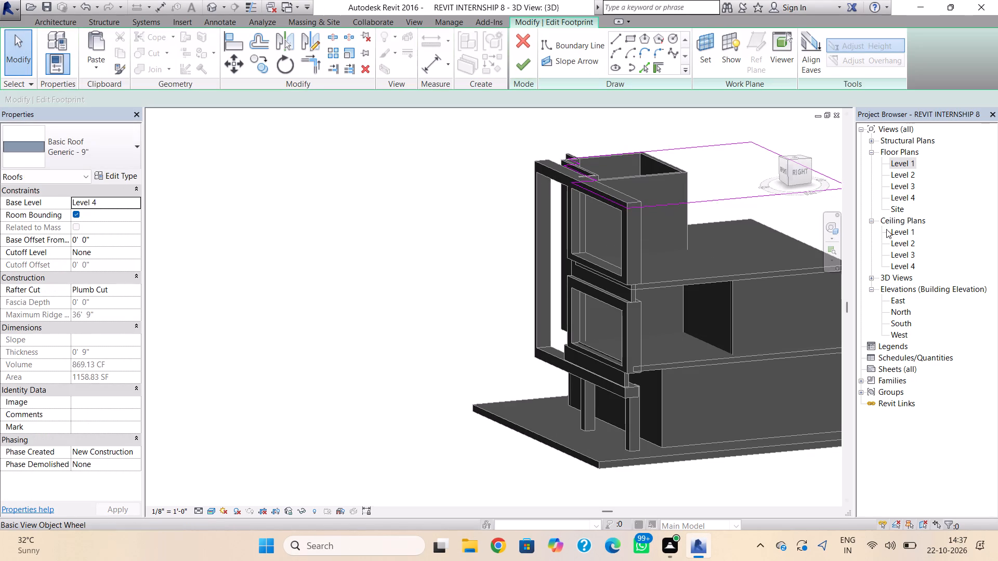
{"action": "double_click", "coordinate": [907, 195]}
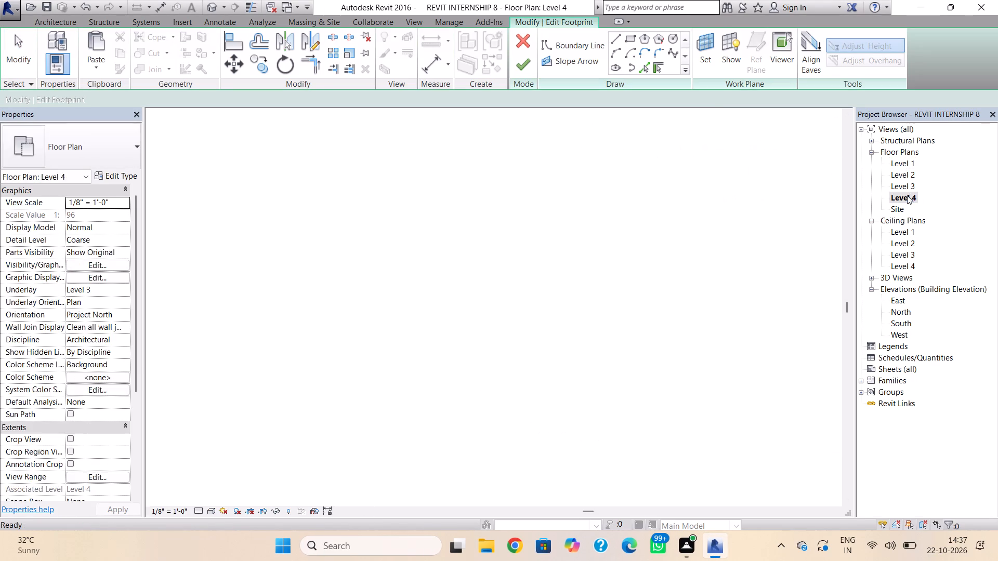
{"action": "scroll", "coordinate": [677, 315], "scroll_direction": "down", "scroll_amount": 2}
{"action": "middle_click_drag", "start_coordinate": [677, 319], "coordinate": [621, 317]}
{"action": "scroll", "coordinate": [617, 317], "scroll_direction": "up", "scroll_amount": 1}
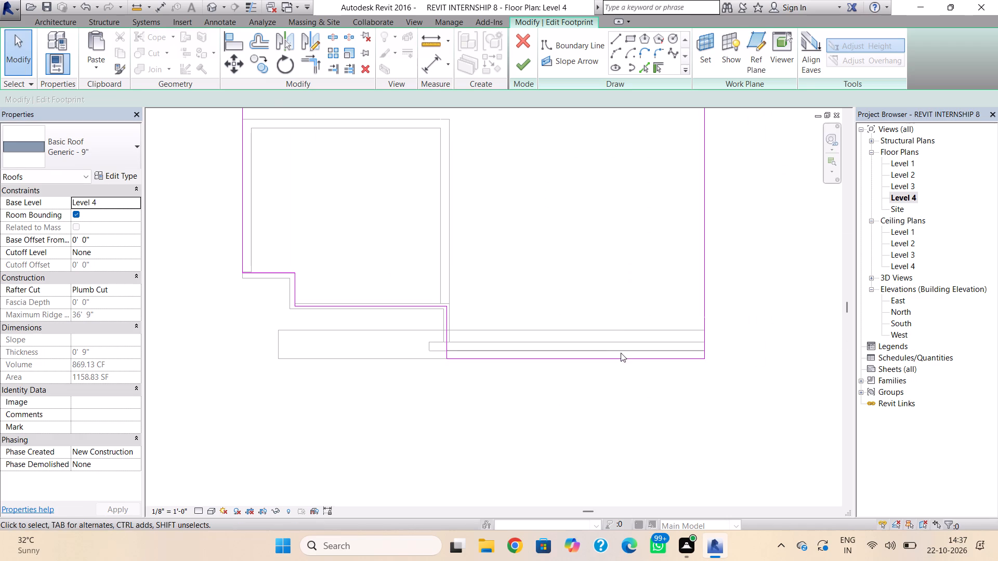
{"action": "left_click", "coordinate": [620, 358]}
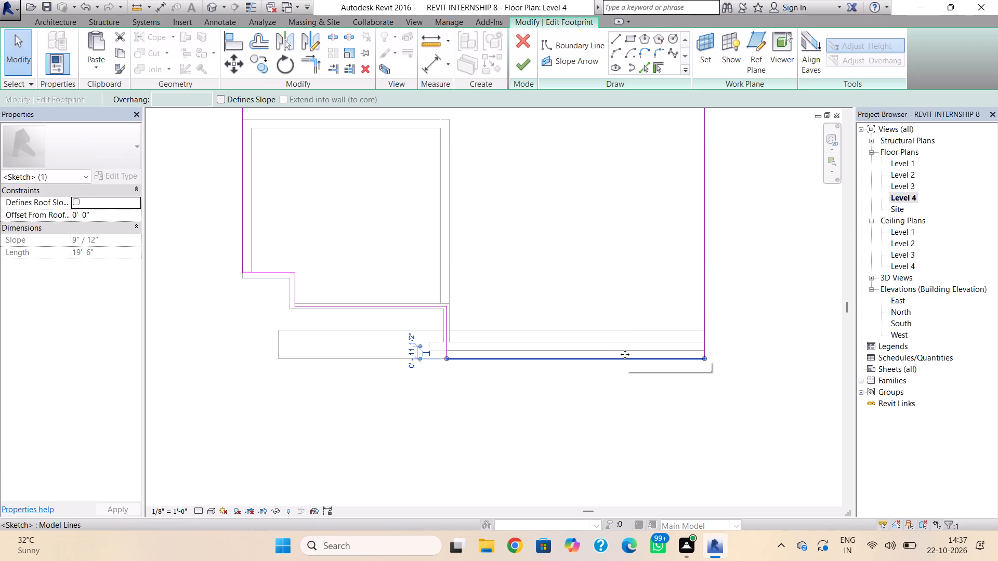
{"action": "key", "text": "Up"}
{"action": "key", "text": "Up"}
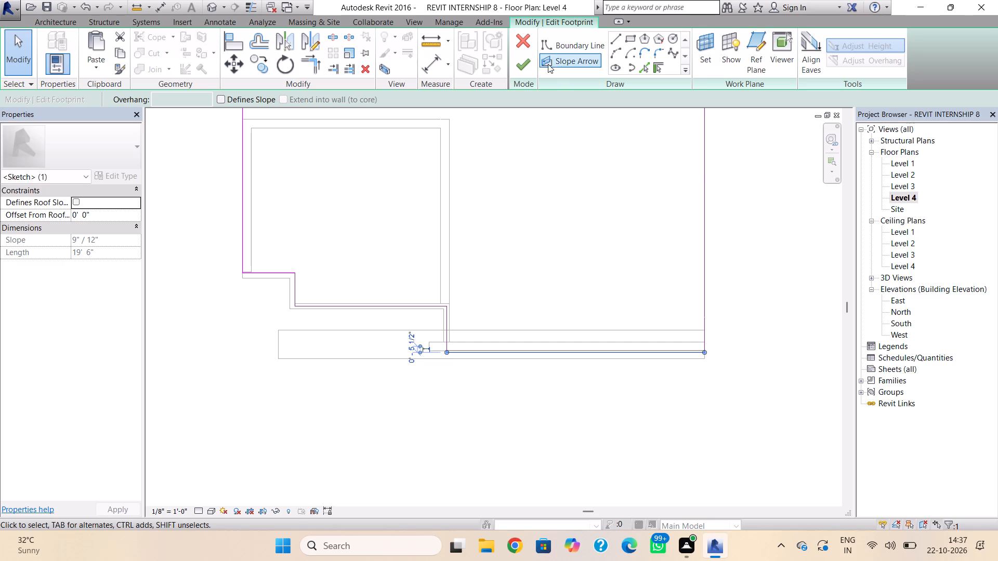
{"action": "left_click", "coordinate": [533, 65]}
{"action": "left_click", "coordinate": [541, 283]}
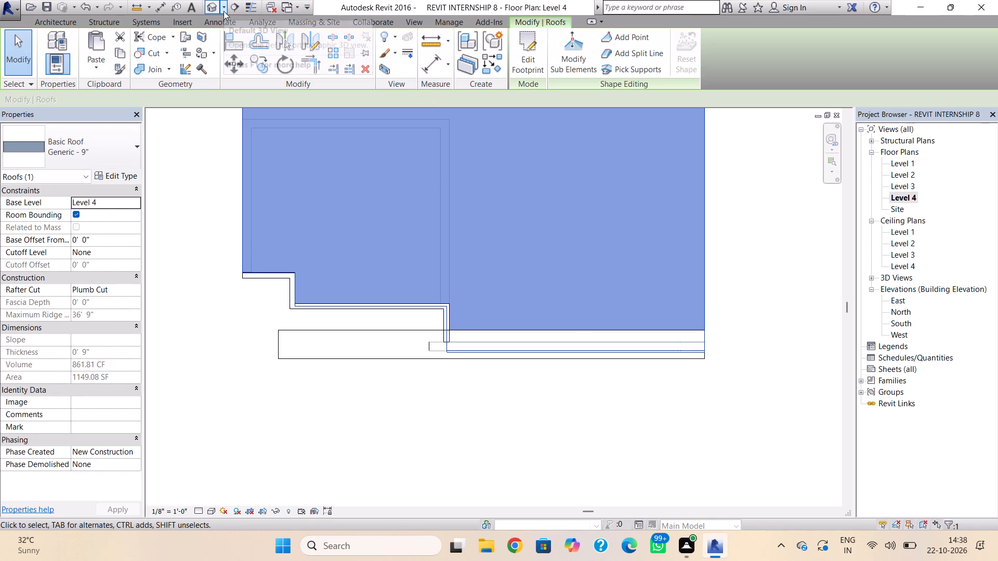
{"action": "left_click", "coordinate": [209, 9]}
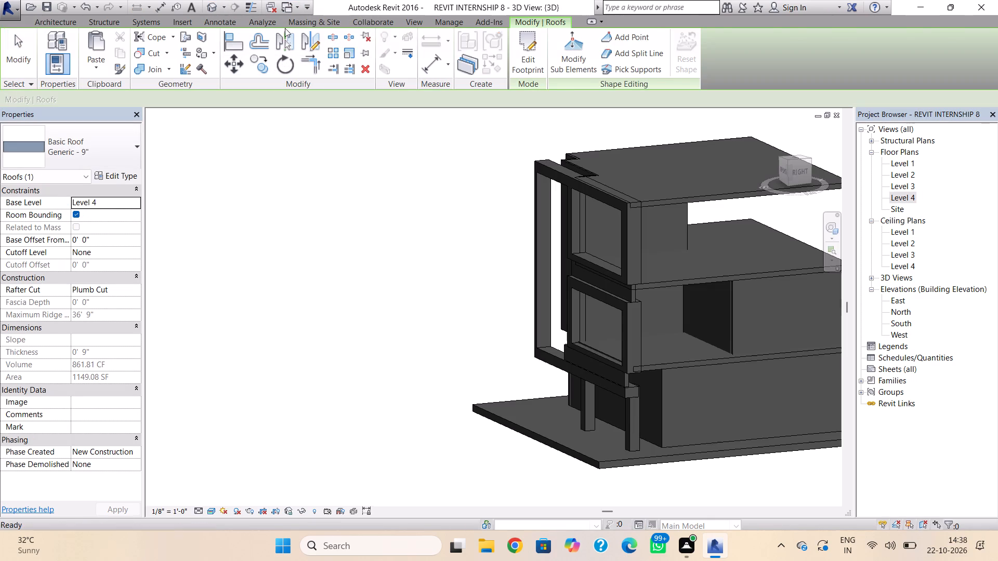
{"action": "key", "text": "Escape"}
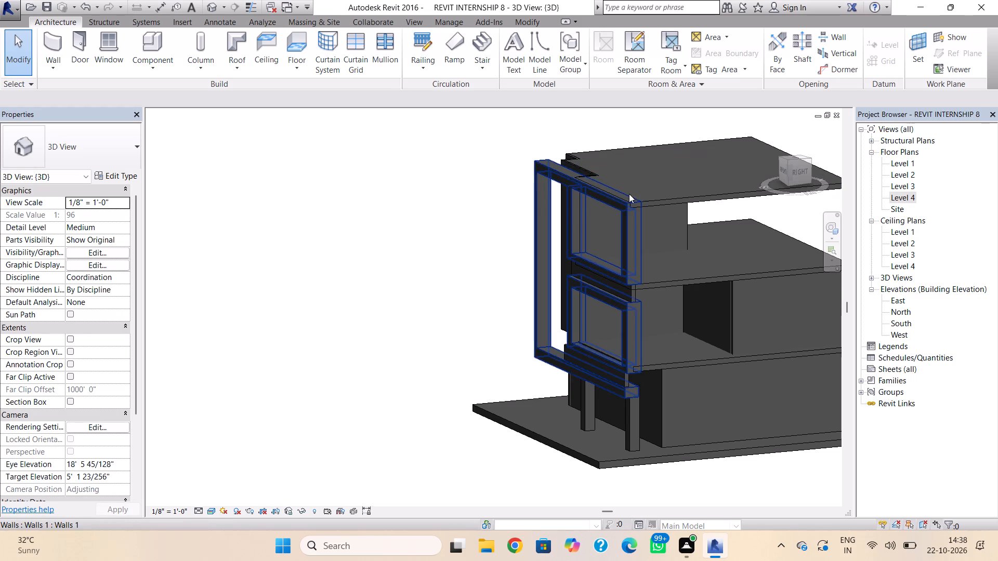
Edit the Level 4 roof footprint again, nudging both segments of its right-hand side boundary slightly inward, and return to the 3D view.
{"action": "double_click", "coordinate": [661, 203]}
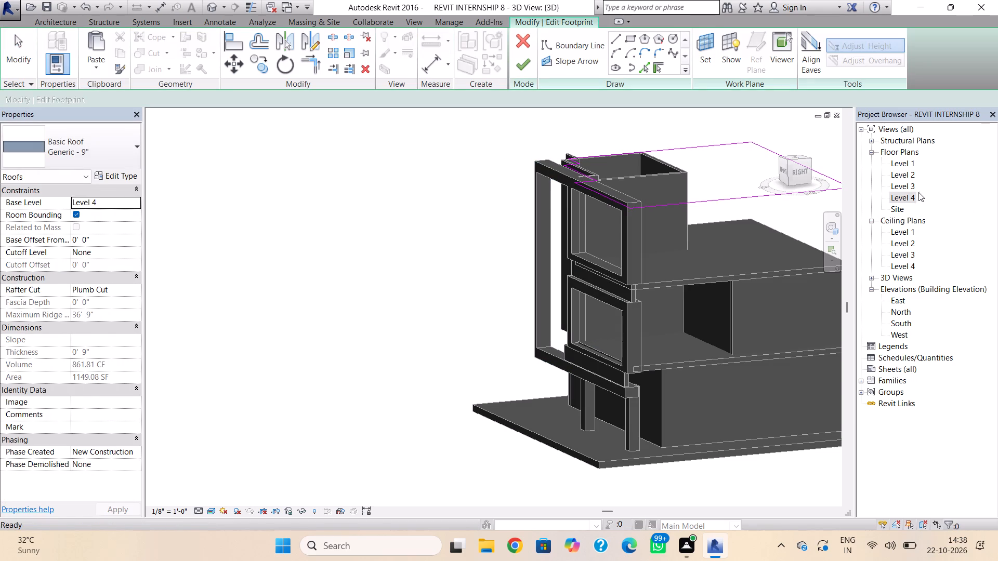
{"action": "double_click", "coordinate": [915, 194]}
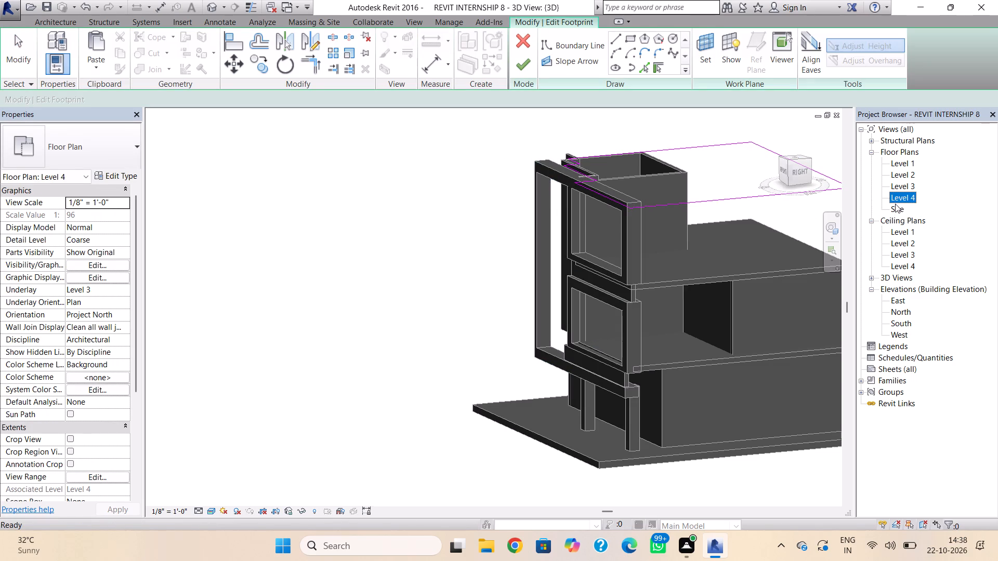
{"action": "double_click", "coordinate": [896, 199]}
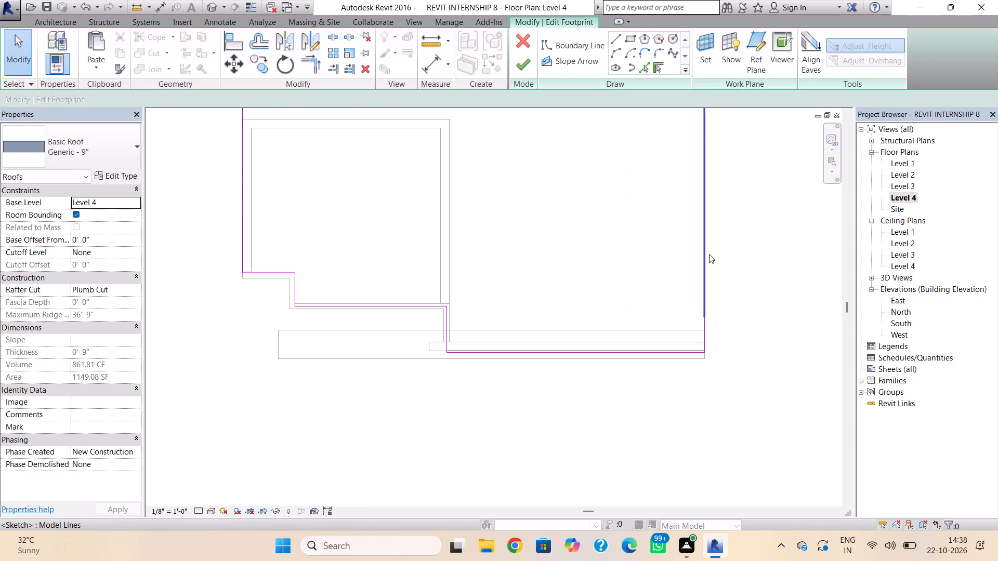
{"action": "left_click", "coordinate": [709, 254]}
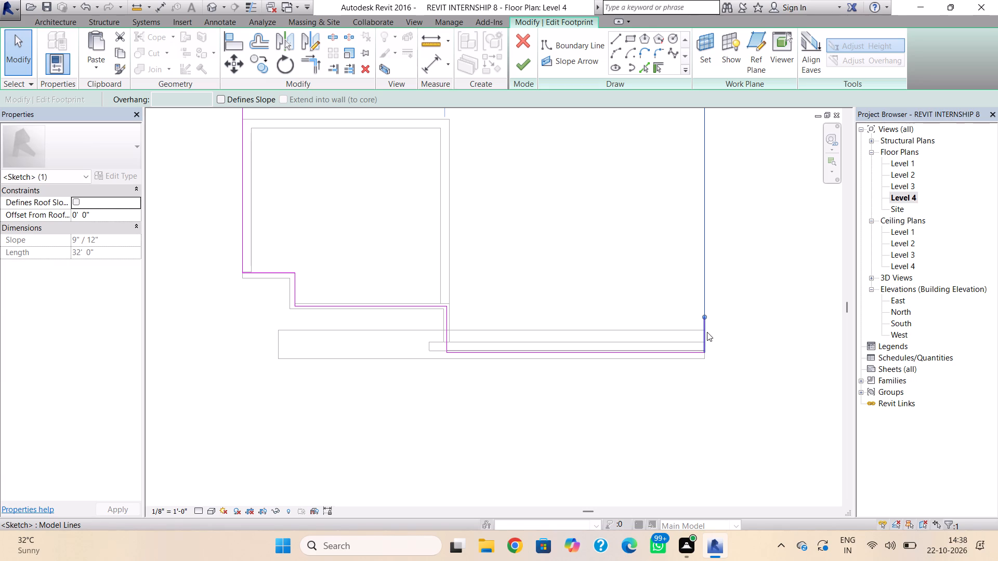
{"action": "left_click", "coordinate": [705, 298], "text": "ctrl"}
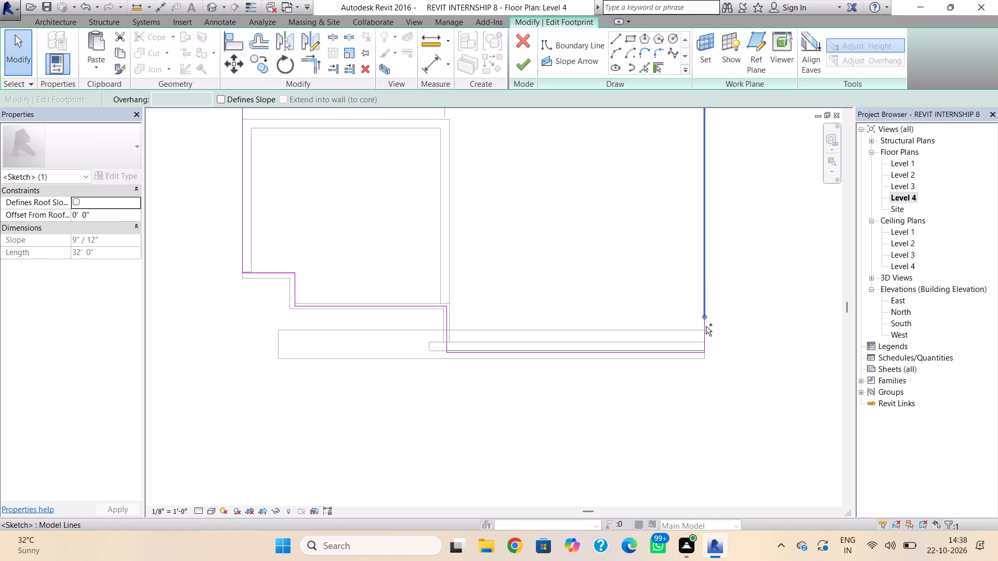
{"action": "left_click", "coordinate": [706, 332], "text": "ctrl"}
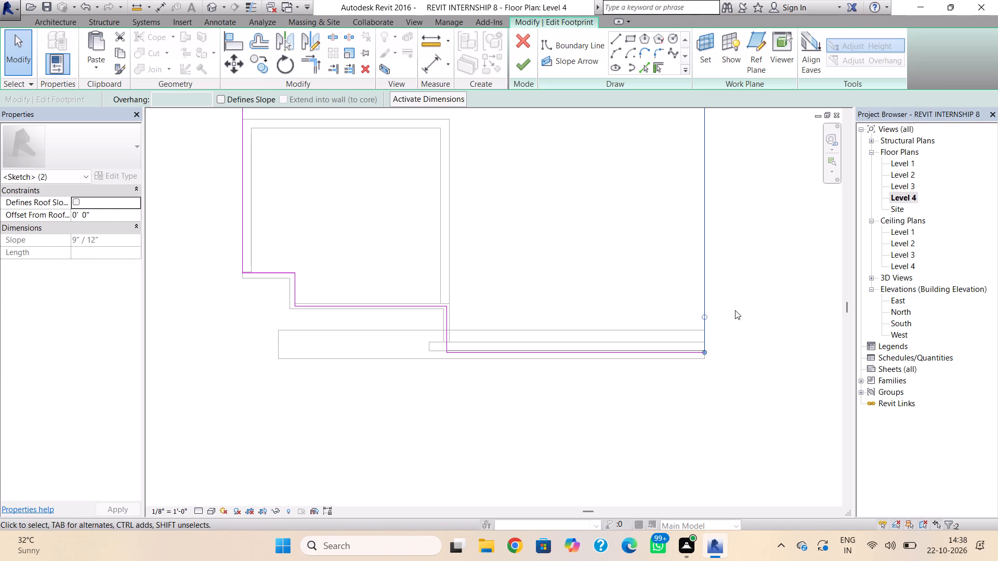
{"action": "key", "text": "Left"}
{"action": "key", "text": "Left"}
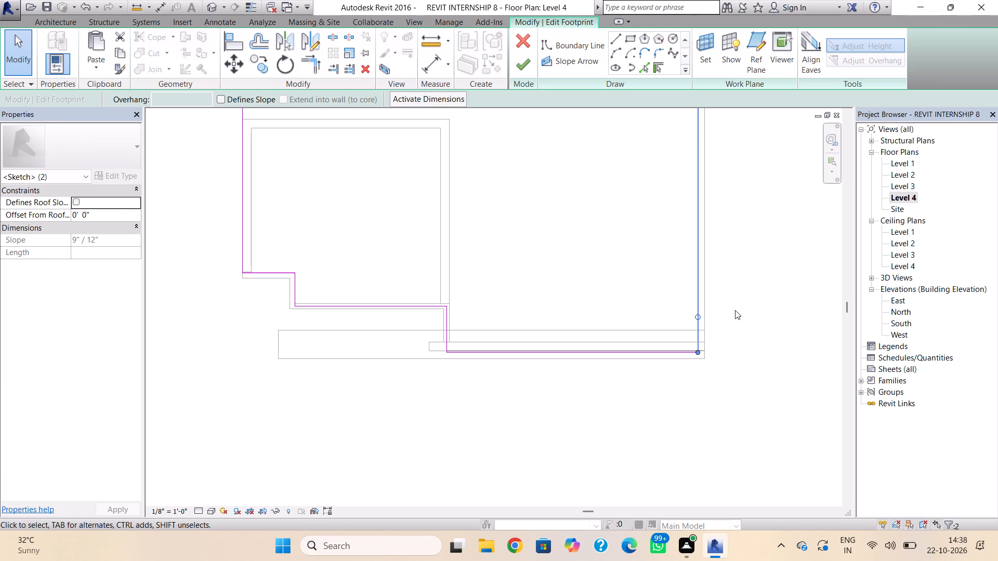
{"action": "left_click", "coordinate": [521, 71]}
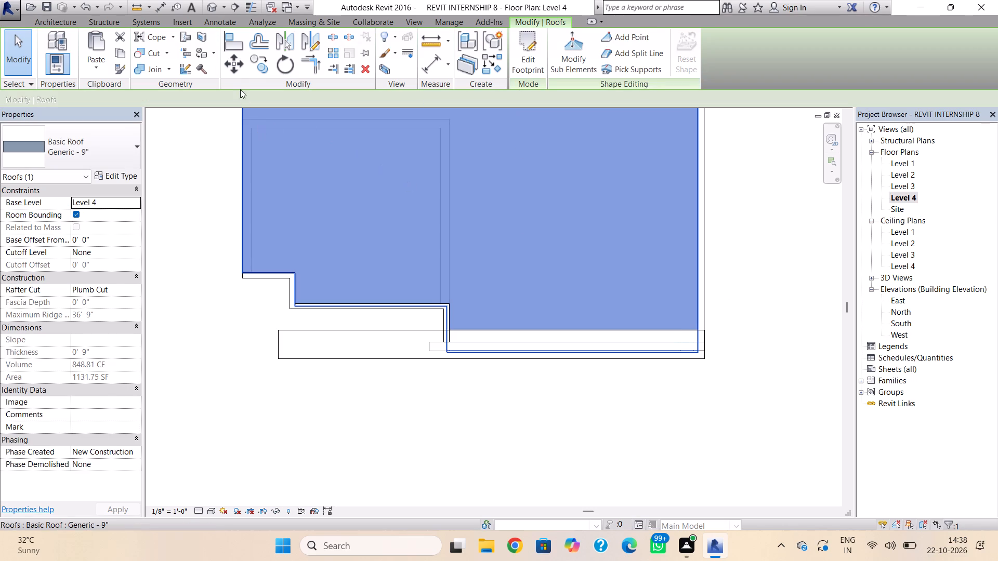
{"action": "left_click", "coordinate": [212, 10]}
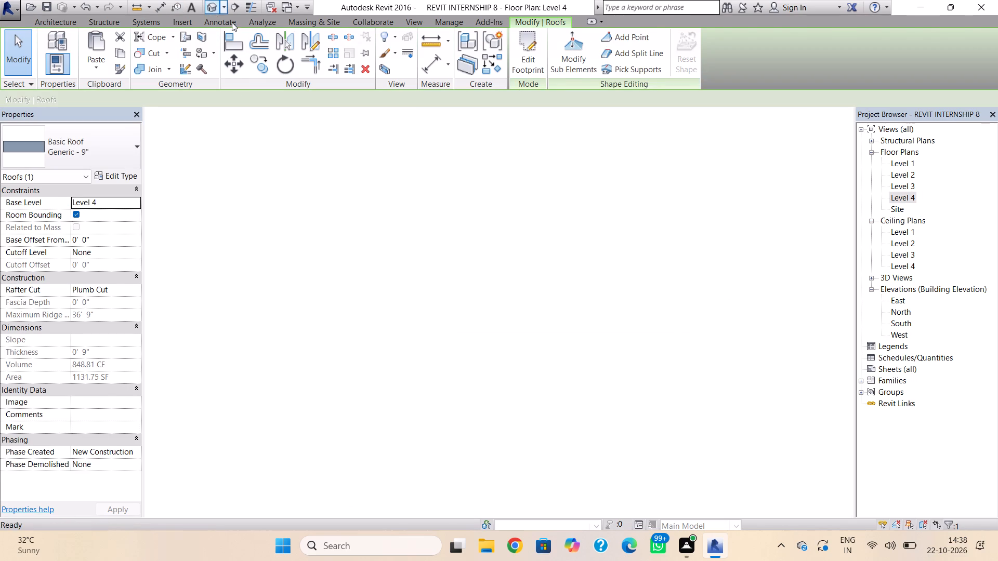
Raise the top edge of the in-place facade frame slightly so it stands above the Level 4 roof surface.
{"action": "scroll", "coordinate": [609, 204], "scroll_direction": "up", "scroll_amount": 2}
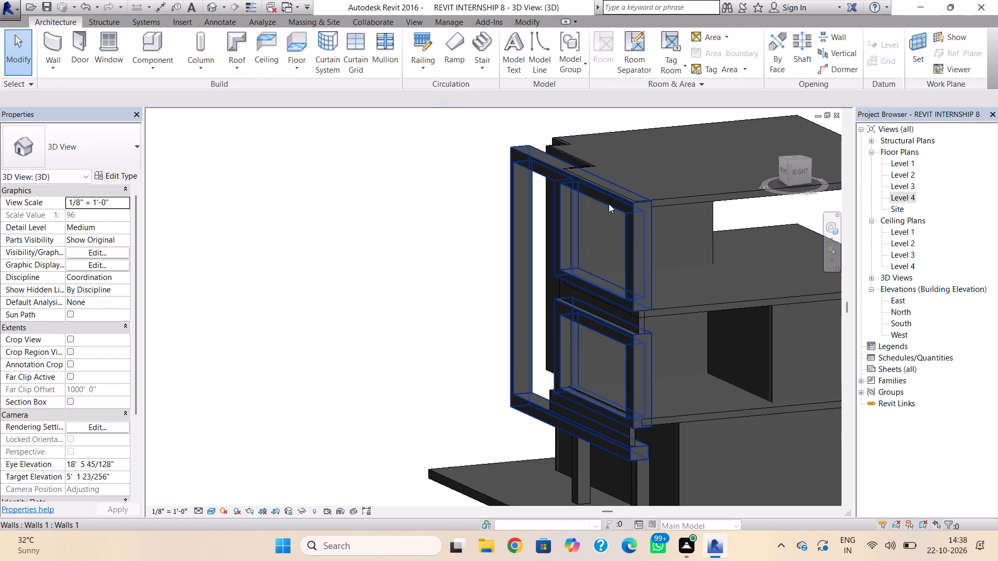
{"action": "scroll", "coordinate": [609, 204], "scroll_direction": "up", "scroll_amount": 4}
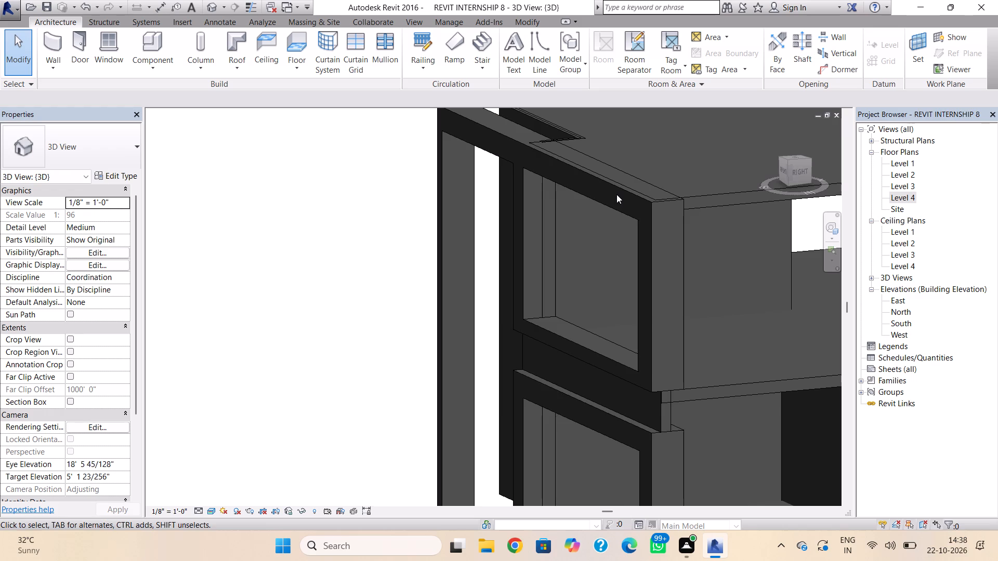
{"action": "left_click", "coordinate": [619, 192]}
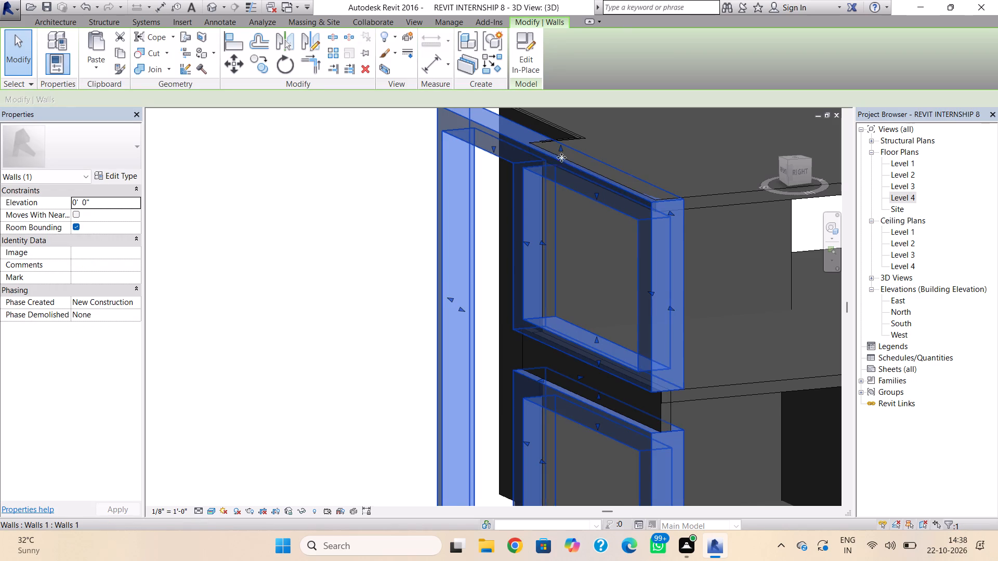
{"action": "left_click", "coordinate": [562, 148]}
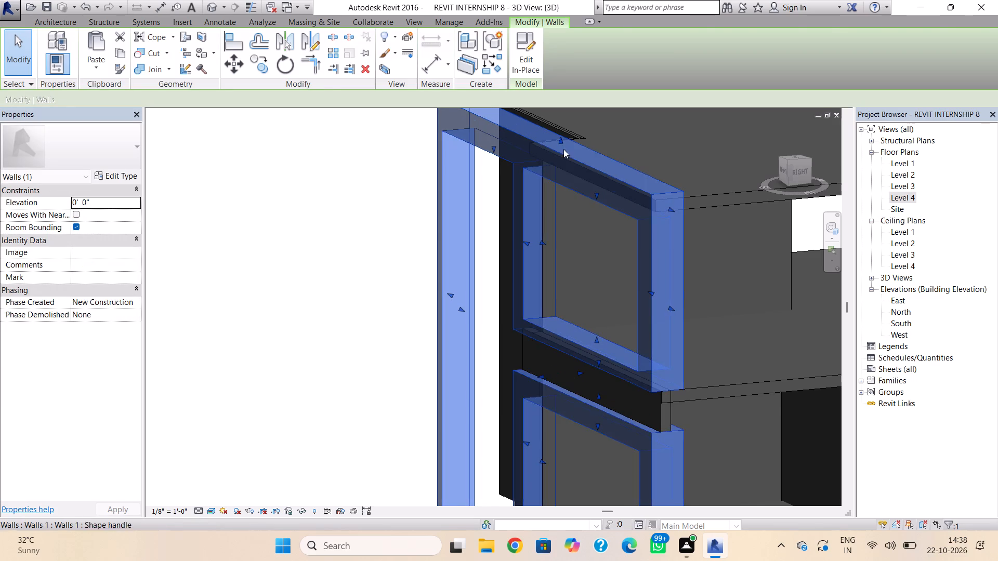
{"action": "key", "text": "Escape"}
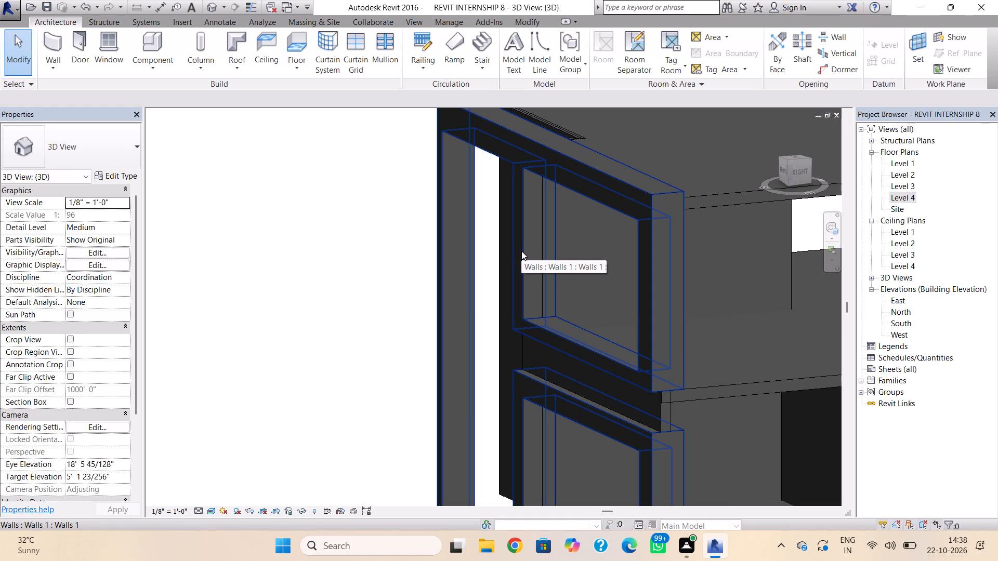
{"action": "scroll", "coordinate": [536, 263], "scroll_direction": "down", "scroll_amount": 3}
{"action": "middle_click_drag", "start_coordinate": [557, 270], "coordinate": [440, 325]}
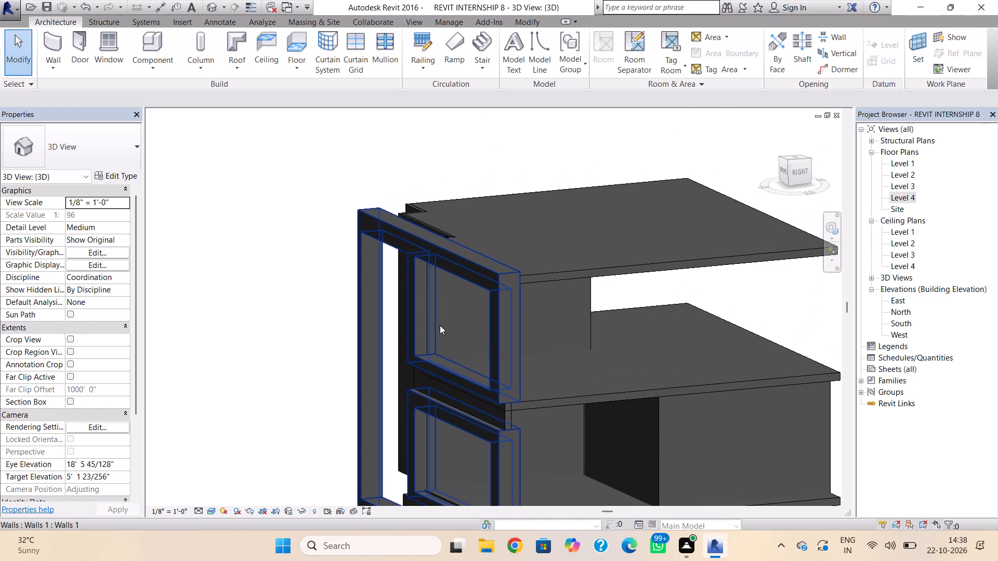
Edit the Level 4 roof footprint in plan, pulling its rear boundary forward to the upper room's back wall, and return to 3D.
{"action": "double_click", "coordinate": [740, 251]}
{"action": "double_click", "coordinate": [898, 194]}
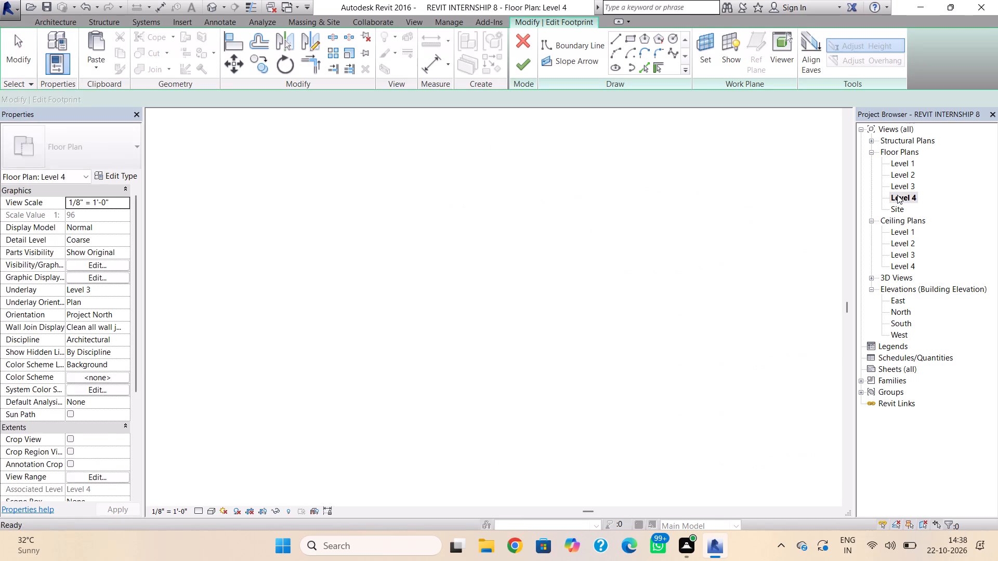
{"action": "scroll", "coordinate": [622, 326], "scroll_direction": "down", "scroll_amount": 4}
{"action": "middle_click_drag", "start_coordinate": [609, 346], "coordinate": [573, 430]}
{"action": "left_click", "coordinate": [528, 170]}
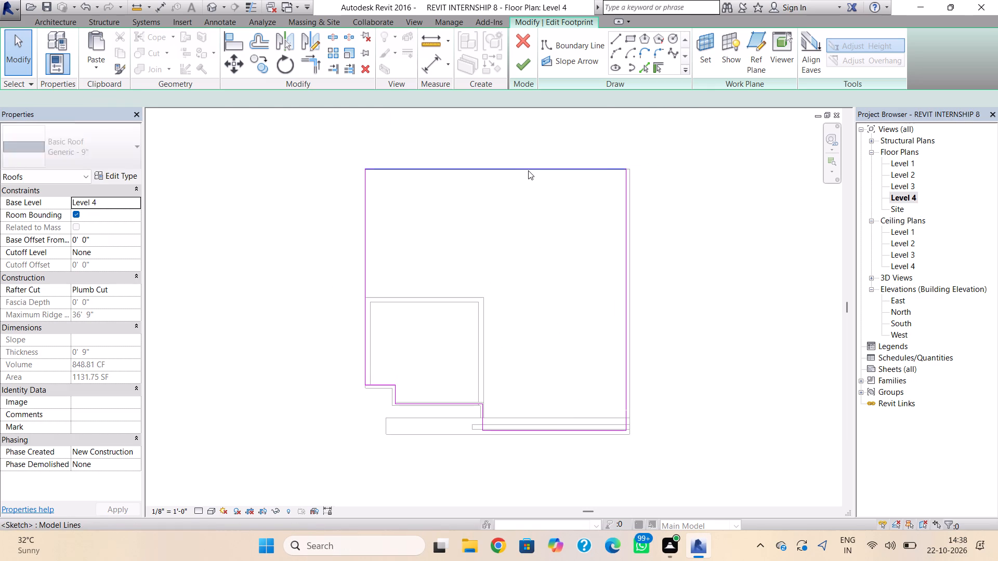
{"action": "left_click_drag", "start_coordinate": [528, 170], "coordinate": [527, 191]}
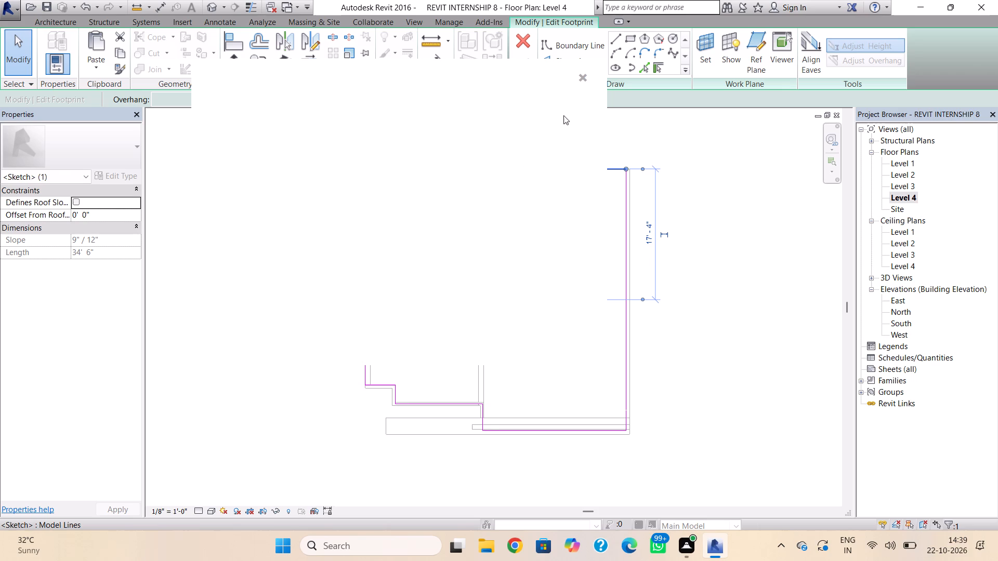
{"action": "left_click", "coordinate": [583, 78]}
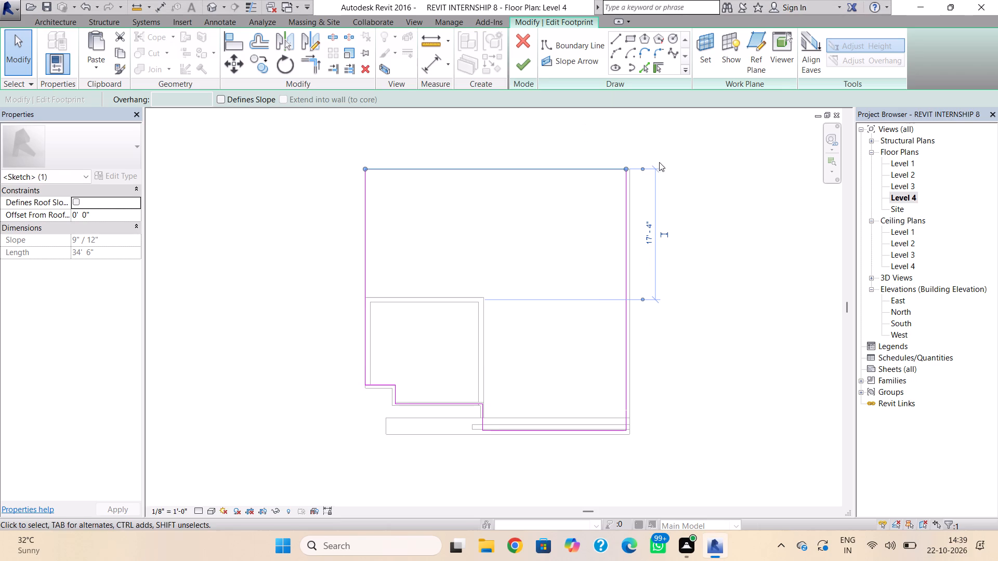
{"action": "left_click_drag", "start_coordinate": [566, 168], "coordinate": [567, 296]}
{"action": "left_click", "coordinate": [703, 197]}
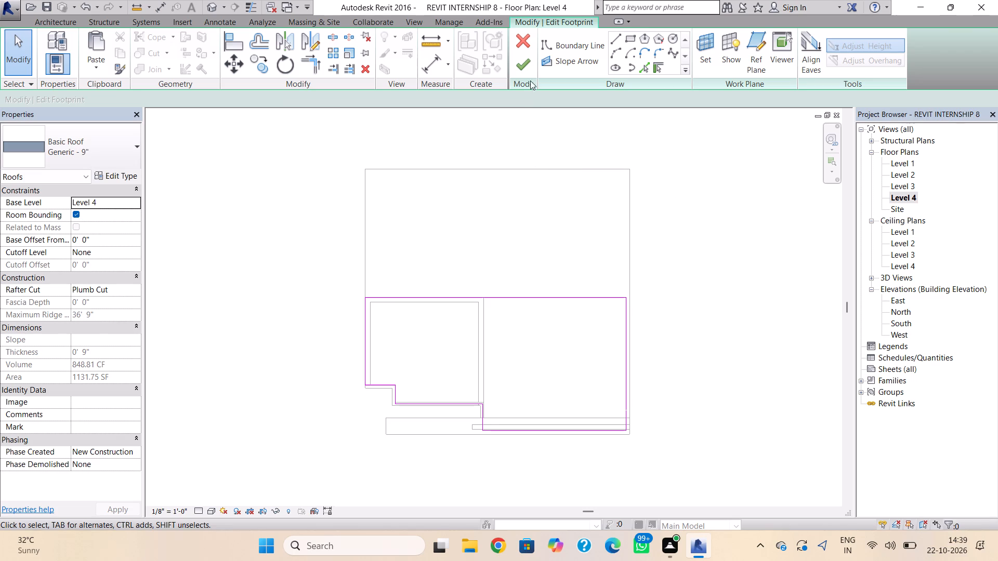
{"action": "left_click", "coordinate": [527, 69]}
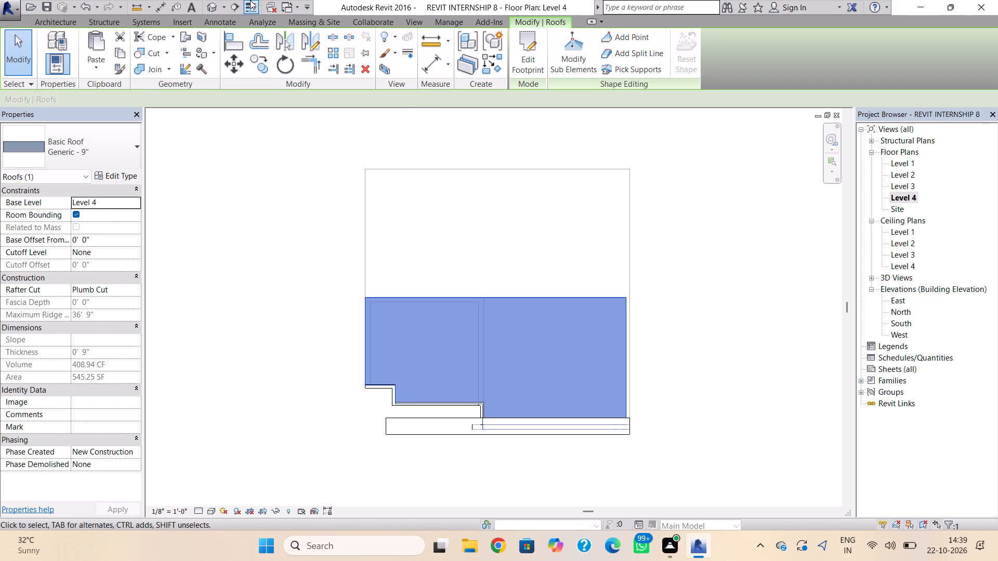
{"action": "left_click", "coordinate": [207, 5]}
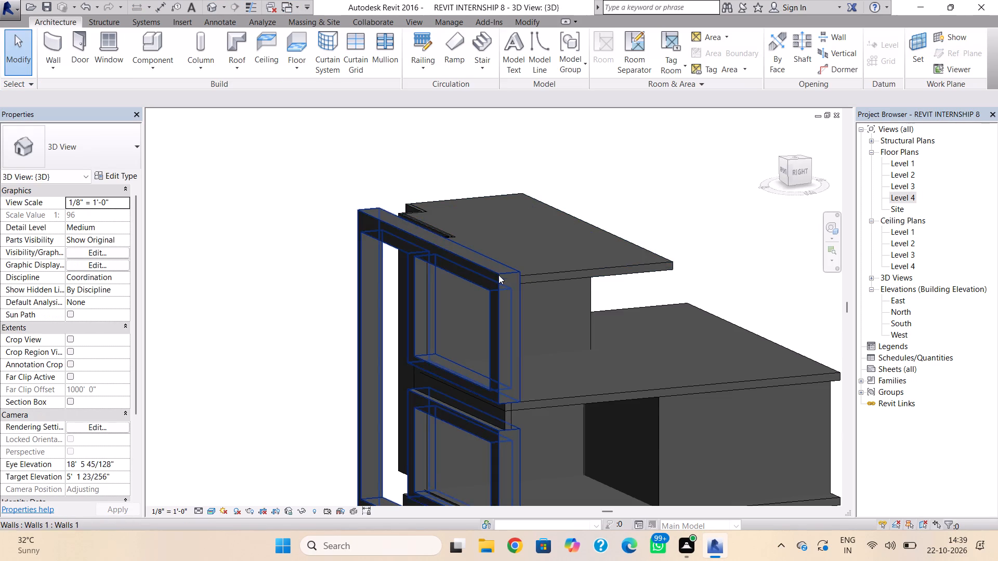
Examine the shortened Level 4 roof and the front facade frame from the front, below and above.
{"action": "right_click_drag", "start_coordinate": [325, 288], "coordinate": [348, 284]}
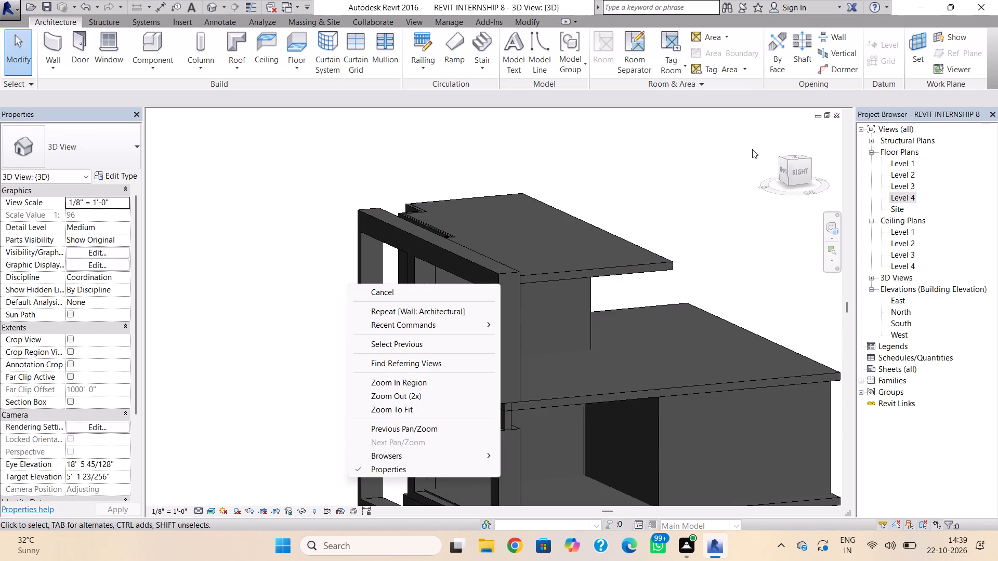
{"action": "left_click", "coordinate": [754, 146]}
{"action": "left_click_drag", "start_coordinate": [782, 170], "coordinate": [817, 177]}
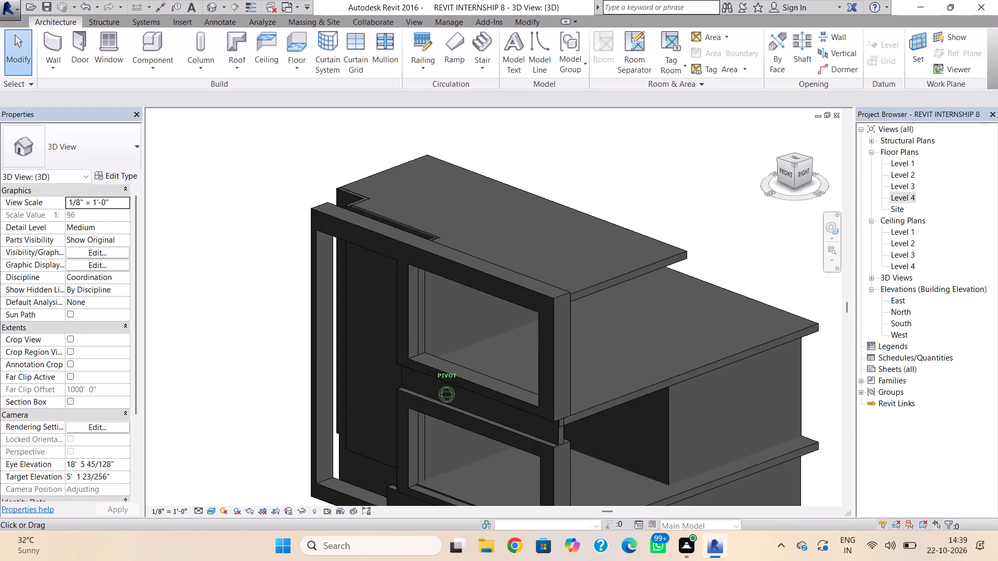
{"action": "left_click_drag", "start_coordinate": [817, 177], "coordinate": [160, 171]}
{"action": "double_click", "coordinate": [776, 170]}
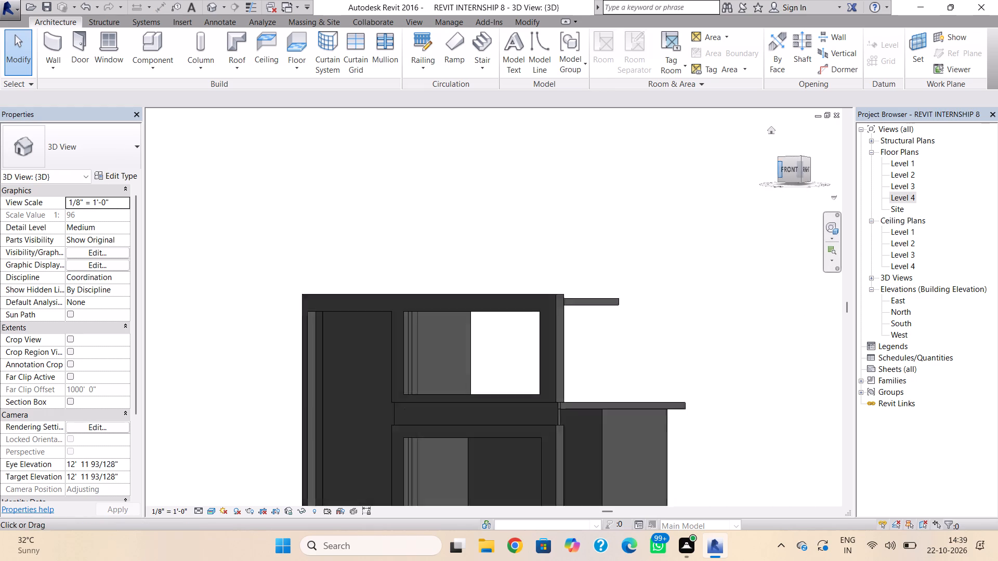
{"action": "left_click", "coordinate": [801, 170]}
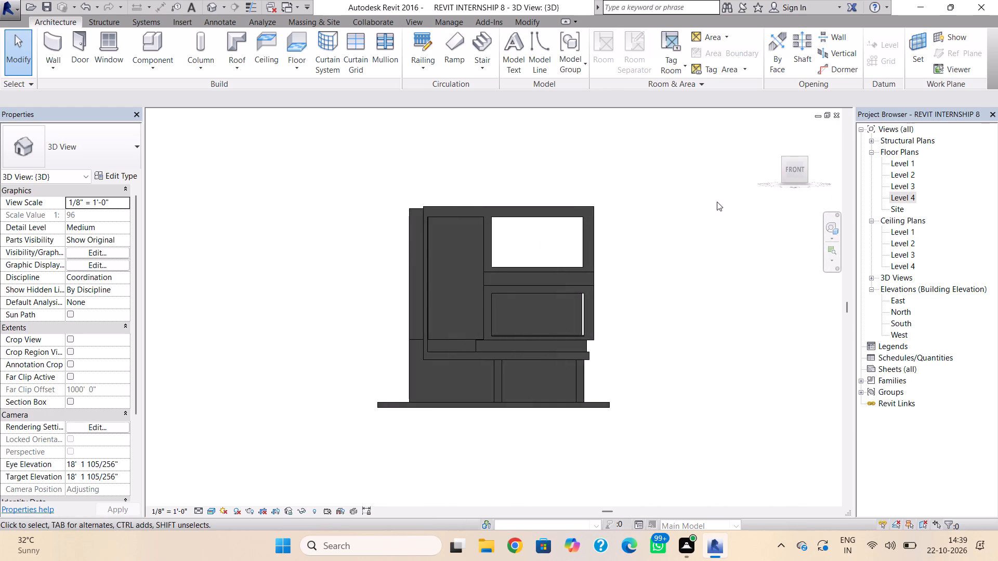
{"action": "left_click_drag", "start_coordinate": [791, 155], "coordinate": [799, 132]}
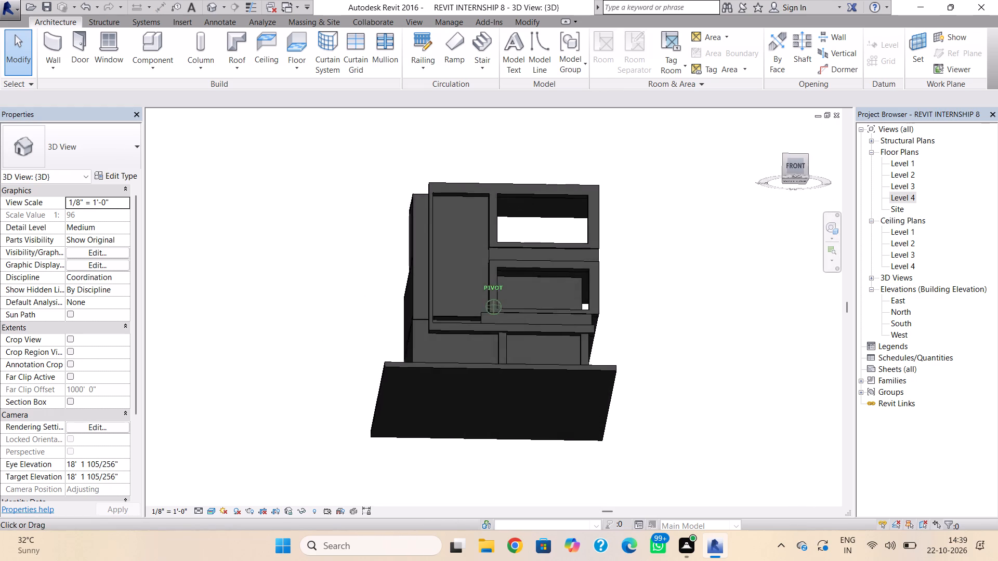
{"action": "left_click_drag", "start_coordinate": [799, 132], "coordinate": [813, 501]}
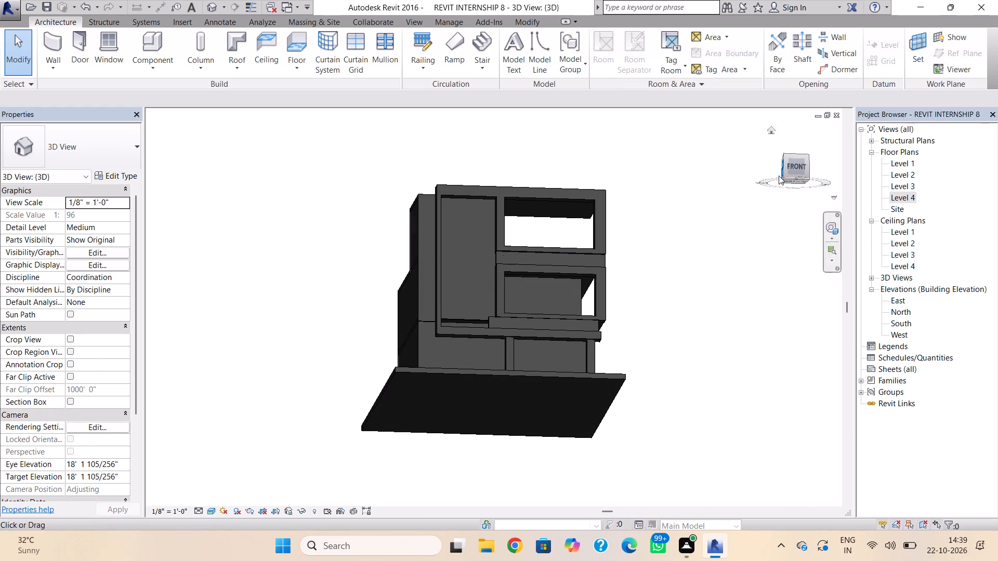
{"action": "middle_click_drag", "start_coordinate": [650, 272], "coordinate": [636, 348]}
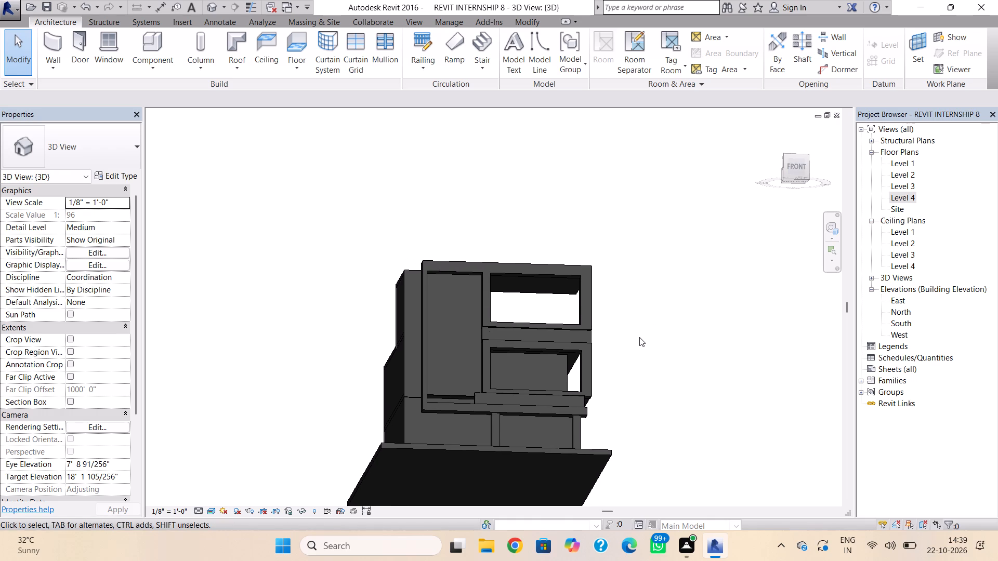
{"action": "left_click", "coordinate": [797, 165]}
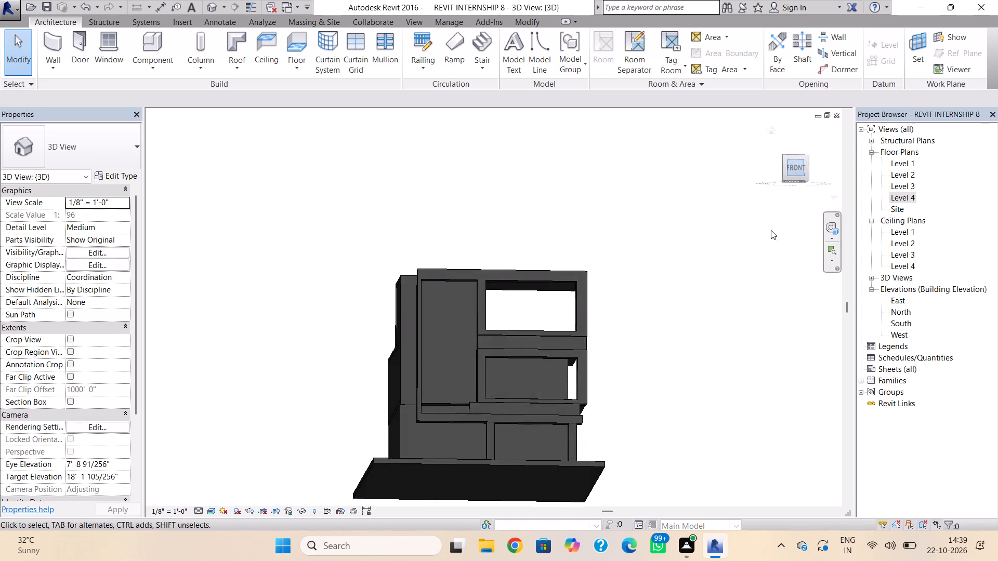
{"action": "right_click_drag", "start_coordinate": [668, 276], "coordinate": [663, 315], "text": "shift"}
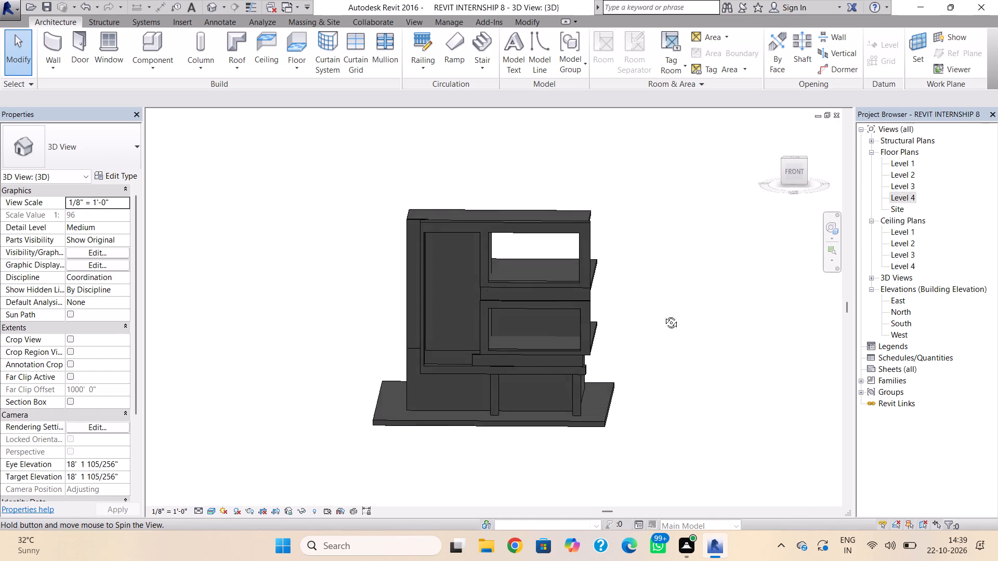
{"action": "right_click_drag", "start_coordinate": [663, 315], "coordinate": [689, 329], "text": "shift"}
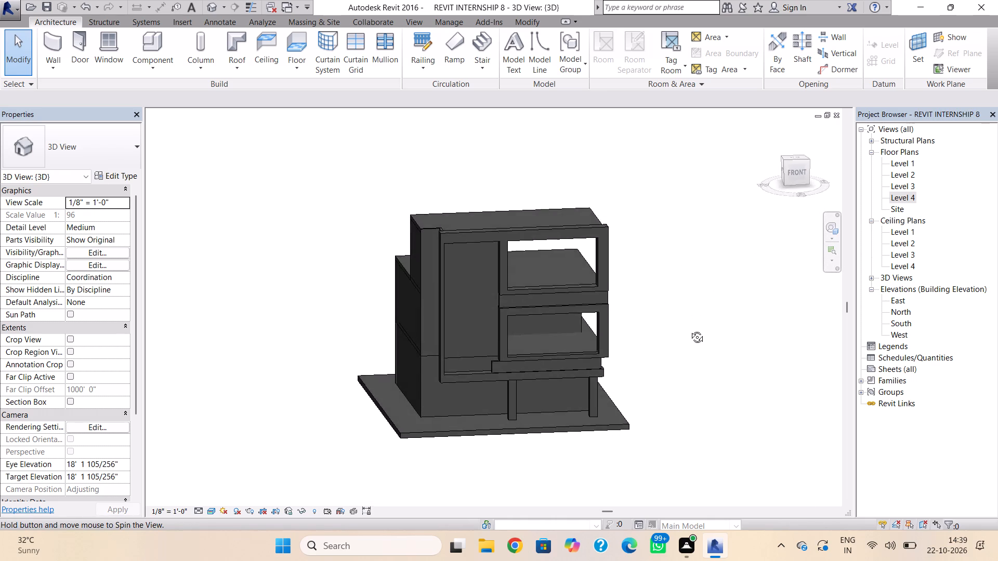
{"action": "right_click_drag", "start_coordinate": [689, 329], "coordinate": [690, 340], "text": "shift"}
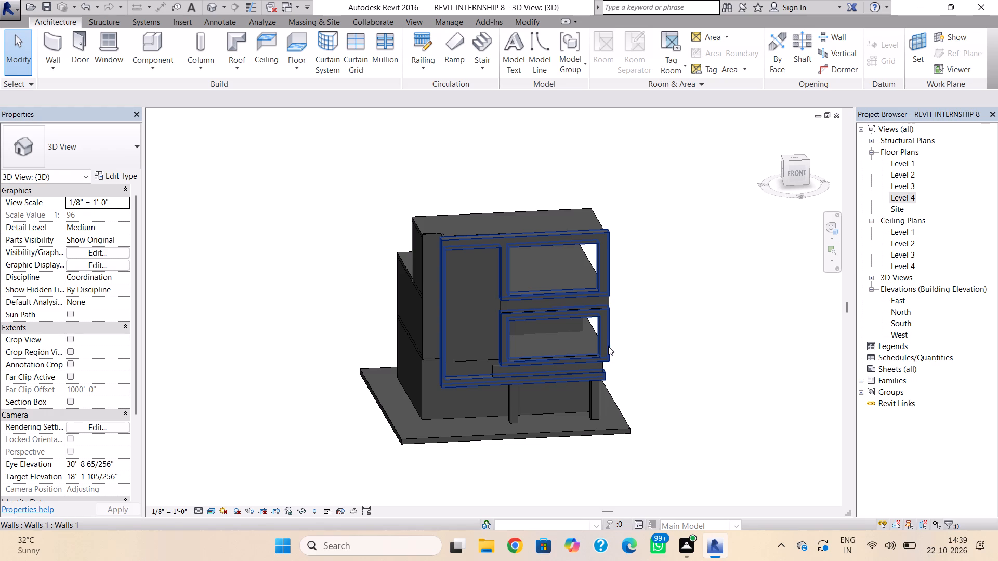
Stretch the right-hand end of the in-place facade frame's bottom band outward to line up with the window frames above.
{"action": "left_click", "coordinate": [607, 377]}
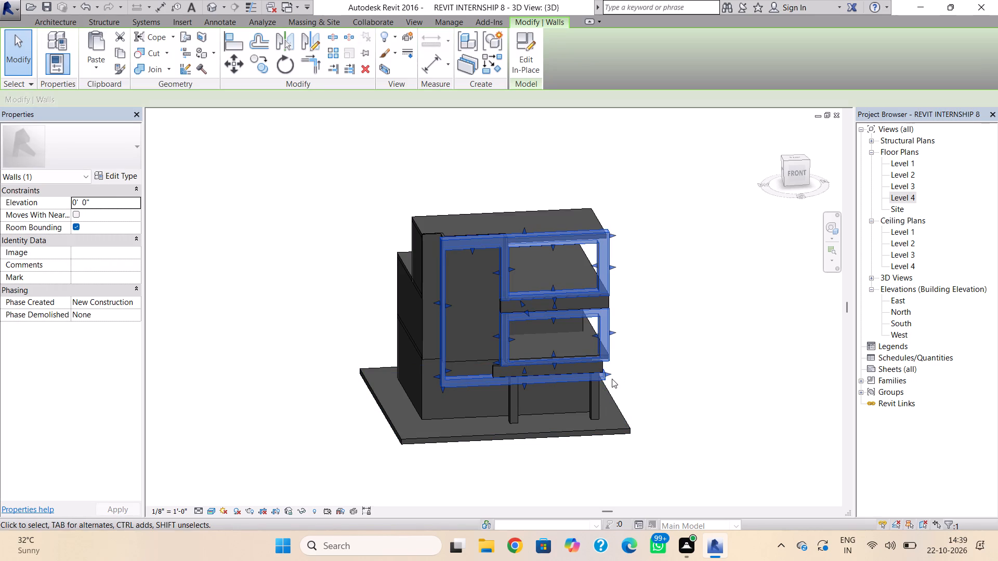
{"action": "left_click", "coordinate": [611, 378]}
{"action": "left_click", "coordinate": [662, 381]}
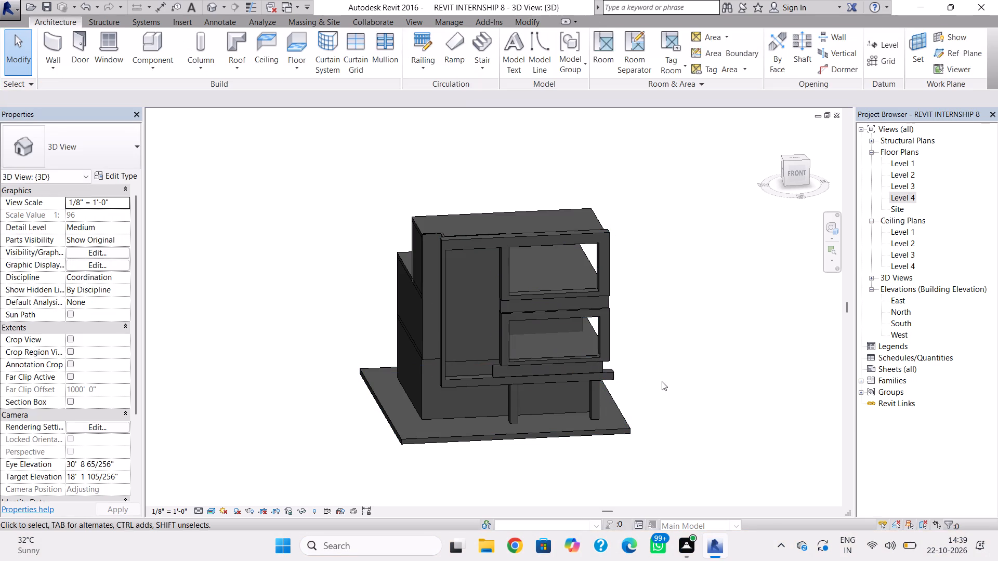
{"action": "left_click", "coordinate": [615, 379]}
{"action": "left_click_drag", "start_coordinate": [617, 376], "coordinate": [610, 378]}
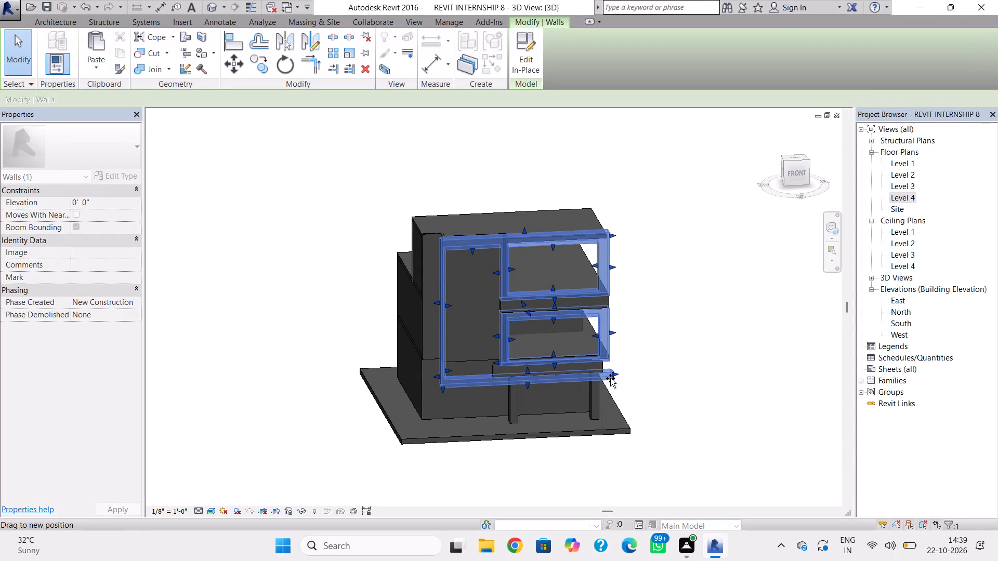
{"action": "left_click_drag", "start_coordinate": [610, 378], "coordinate": [609, 379]}
{"action": "left_click", "coordinate": [668, 373]}
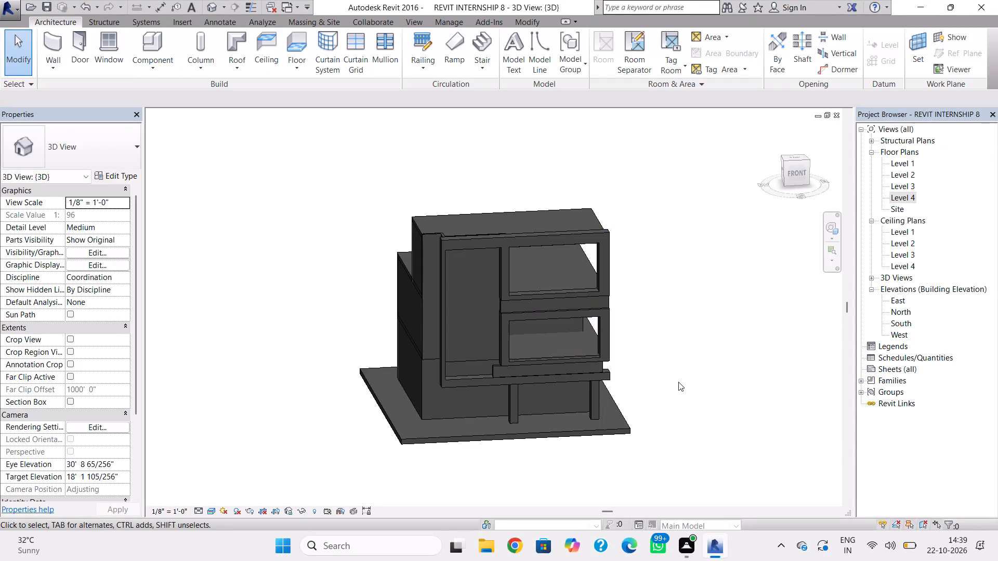
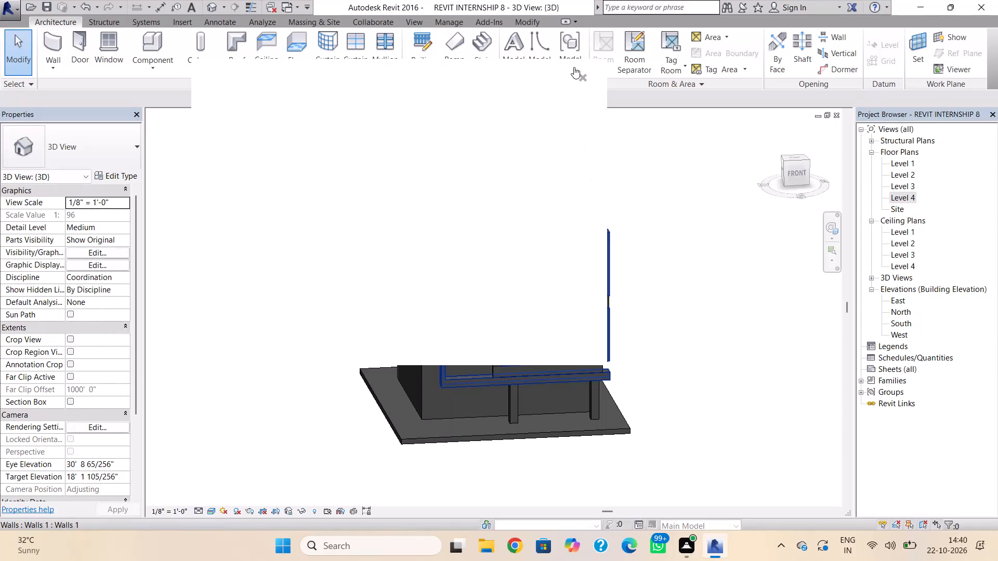
Stretch the top of the front wall behind the facade frame's tall opening upward so it rises above the Level 4 roof.
{"action": "left_click", "coordinate": [580, 72]}
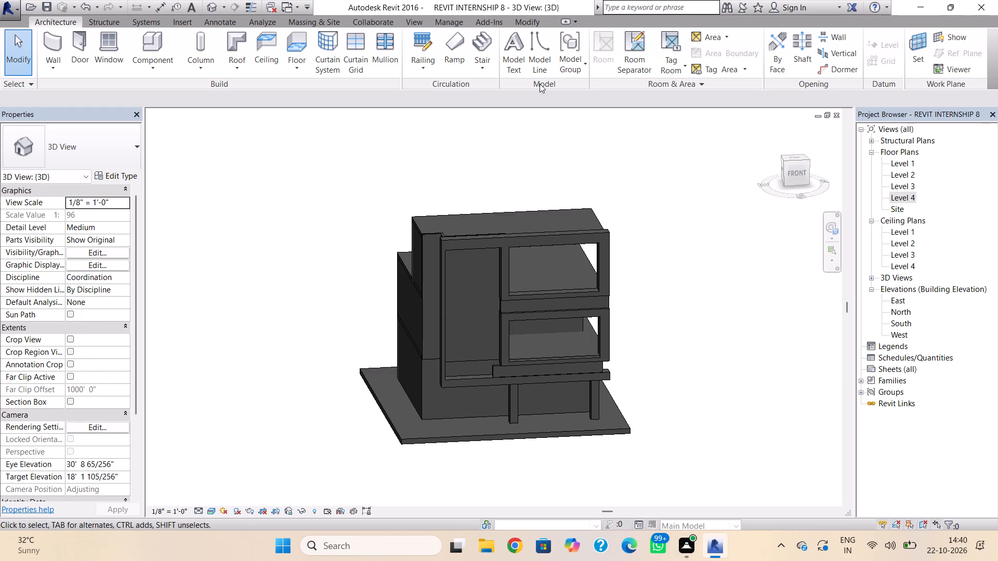
{"action": "key", "text": "Escape"}
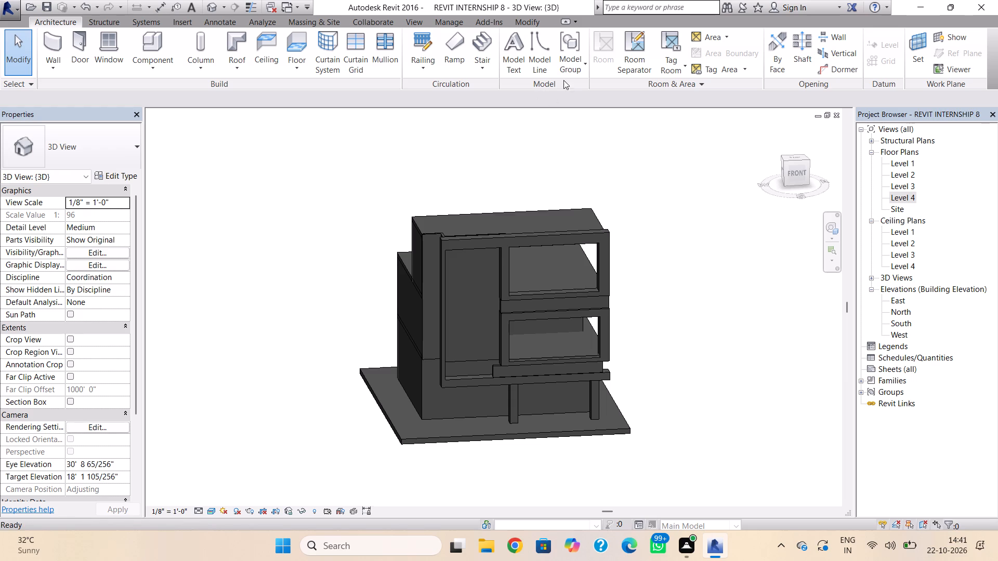
{"action": "right_click_drag", "start_coordinate": [650, 275], "coordinate": [652, 254]}
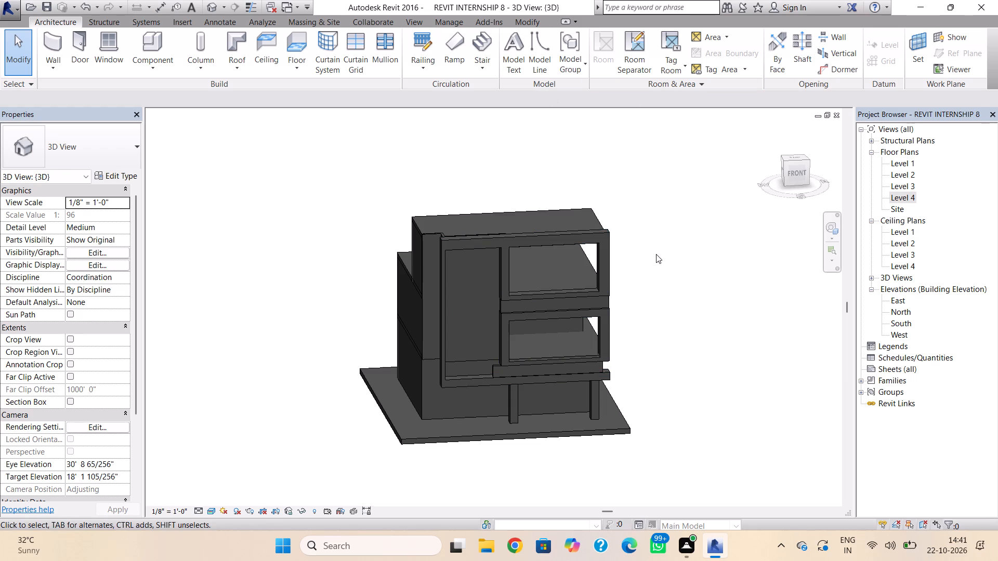
{"action": "key", "text": "Escape"}
{"action": "right_click_drag", "start_coordinate": [654, 257], "coordinate": [645, 178], "text": "shift"}
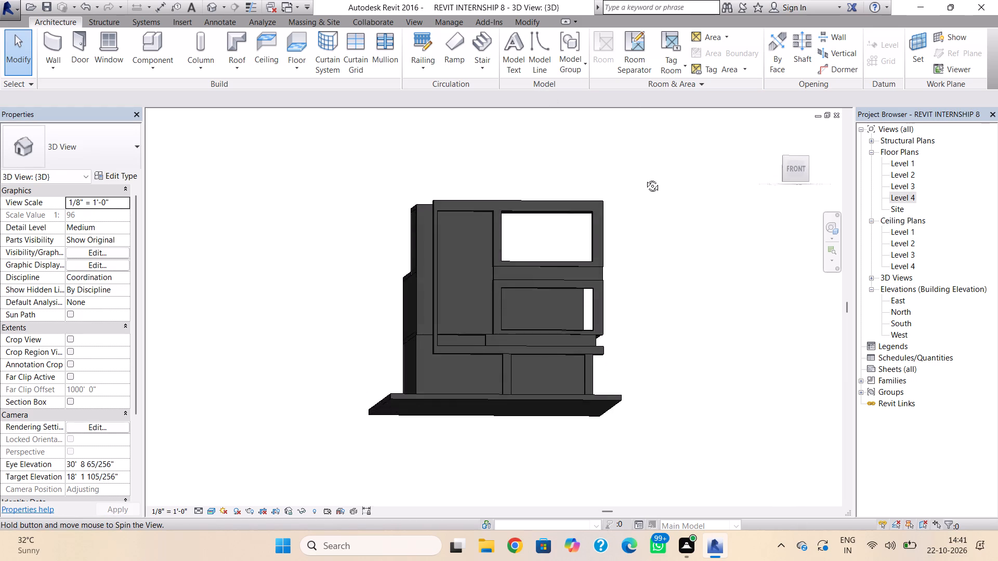
{"action": "right_click_drag", "start_coordinate": [645, 178], "coordinate": [631, 282], "text": "shift"}
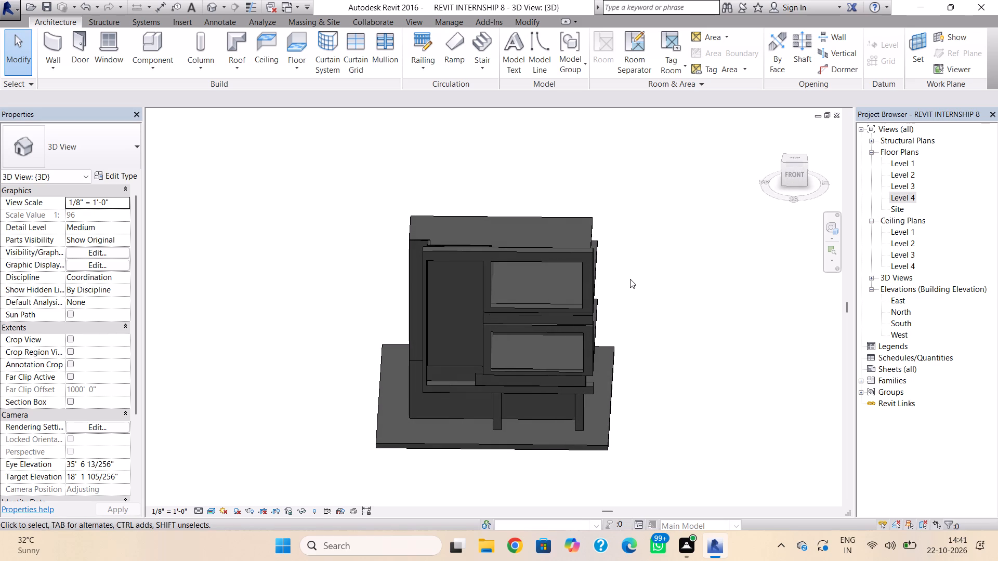
{"action": "left_click", "coordinate": [455, 264]}
{"action": "key", "text": "Escape"}
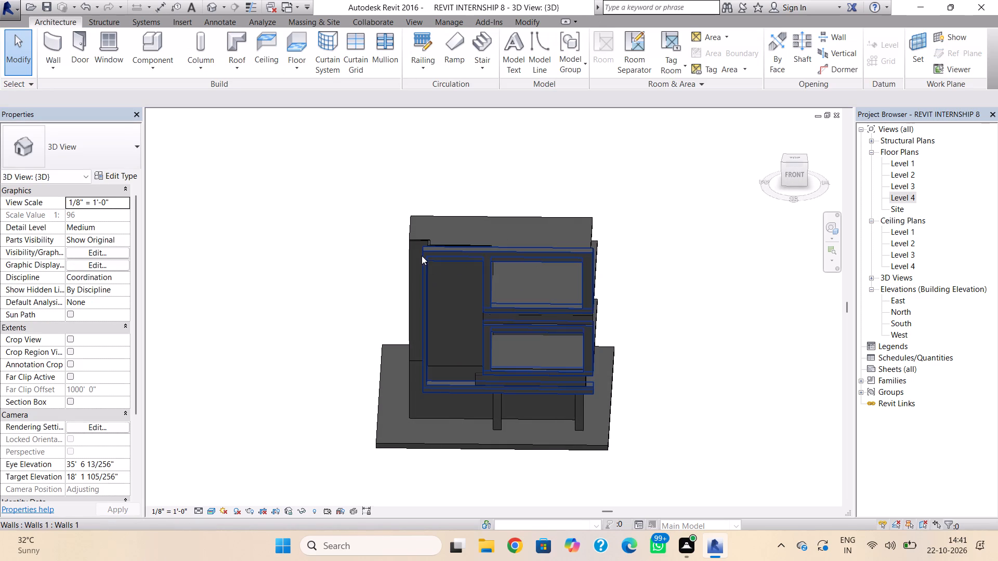
{"action": "left_click", "coordinate": [462, 360]}
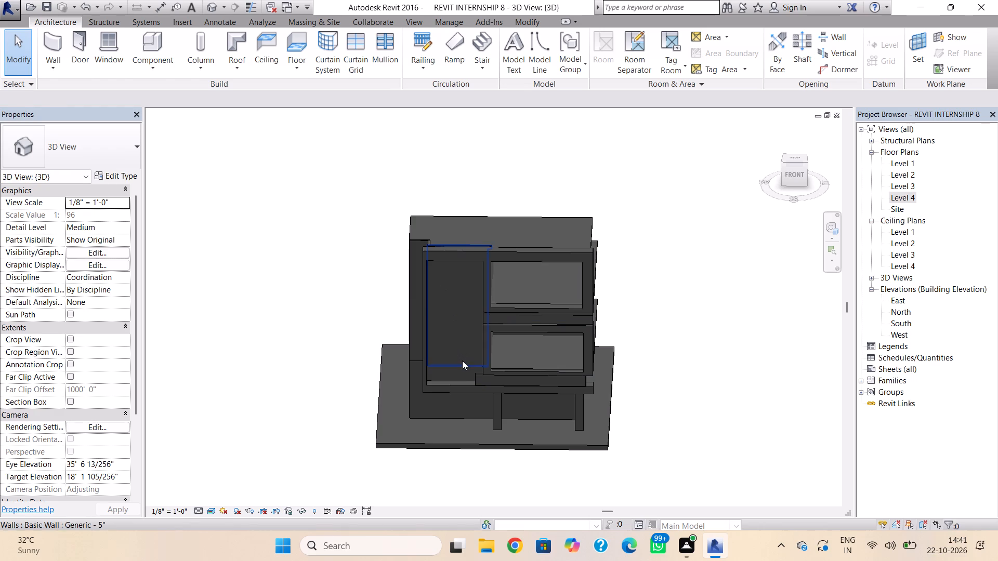
{"action": "left_click_drag", "start_coordinate": [458, 238], "coordinate": [456, 216]}
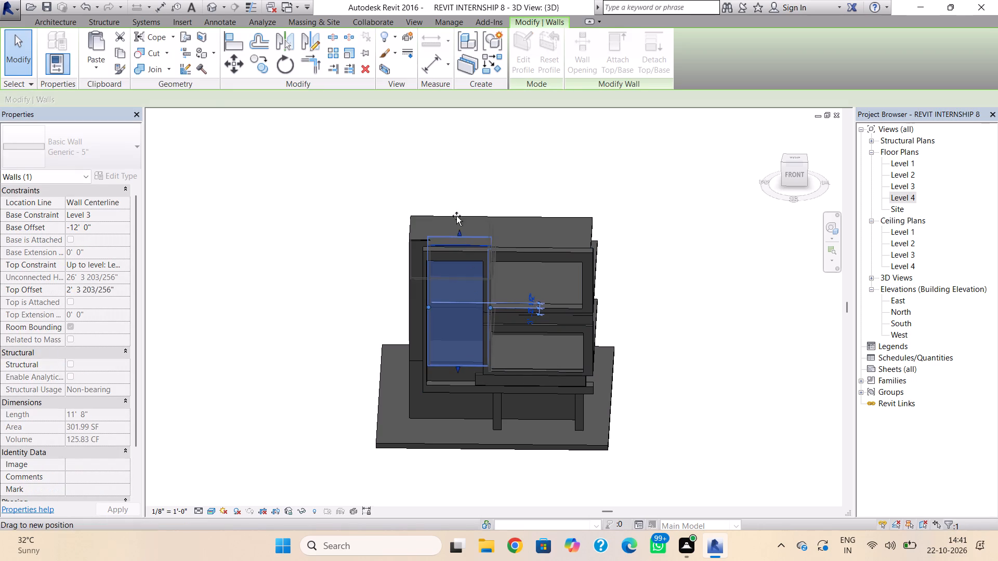
{"action": "left_click_drag", "start_coordinate": [456, 216], "coordinate": [455, 195]}
Raise the two narrow walls beside the raised front wall to match its top, both at a top offset of about 11' 1".
{"action": "left_click", "coordinate": [421, 244]}
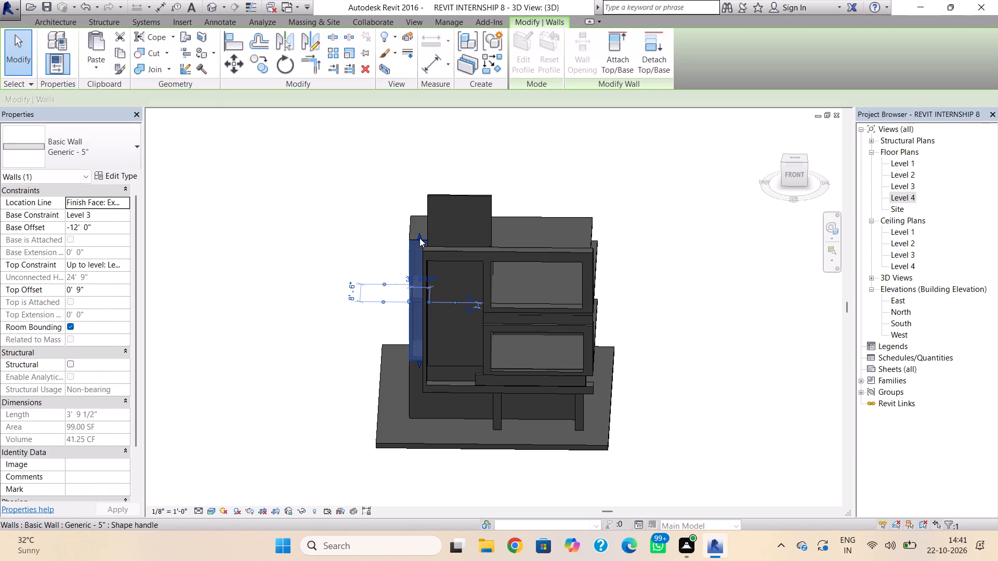
{"action": "left_click_drag", "start_coordinate": [419, 238], "coordinate": [422, 194]}
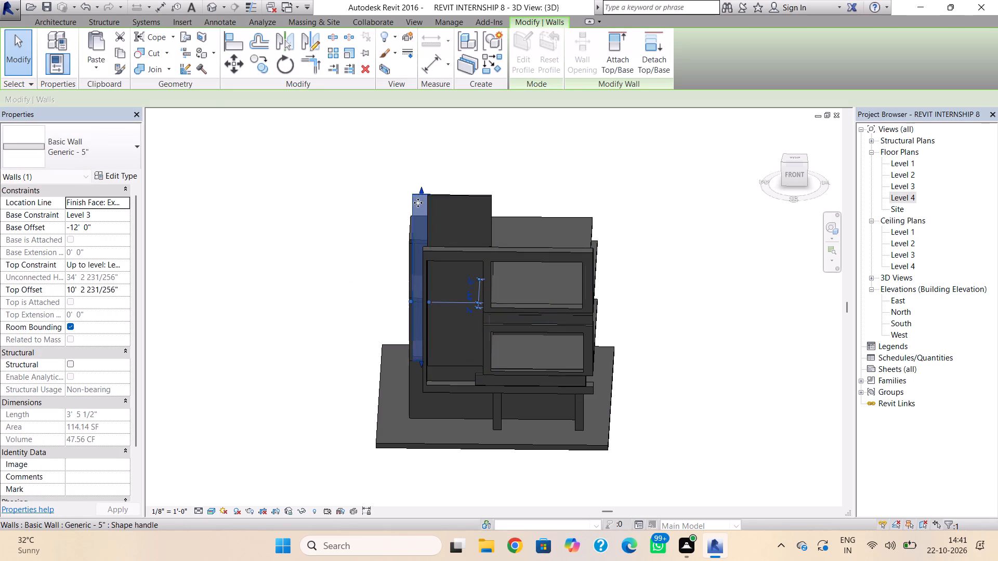
{"action": "right_click_drag", "start_coordinate": [427, 238], "coordinate": [588, 227], "text": "shift"}
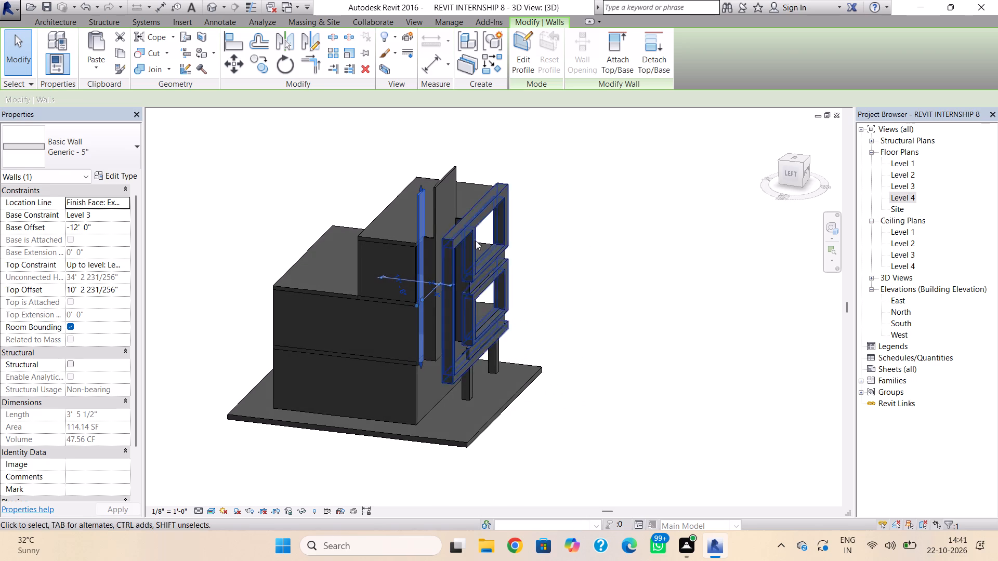
{"action": "left_click", "coordinate": [429, 239]}
{"action": "left_click", "coordinate": [430, 242]}
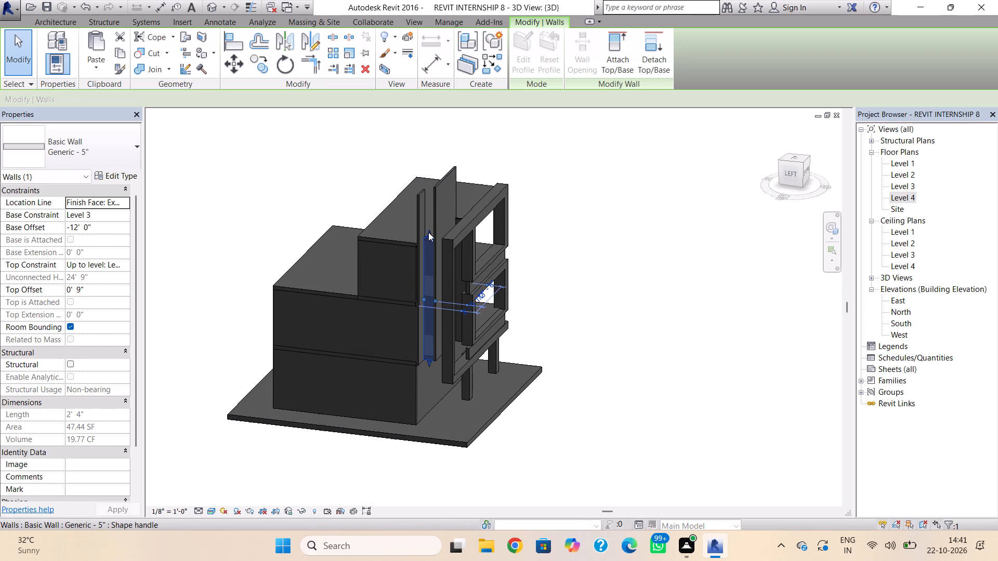
{"action": "left_click_drag", "start_coordinate": [427, 232], "coordinate": [428, 218]}
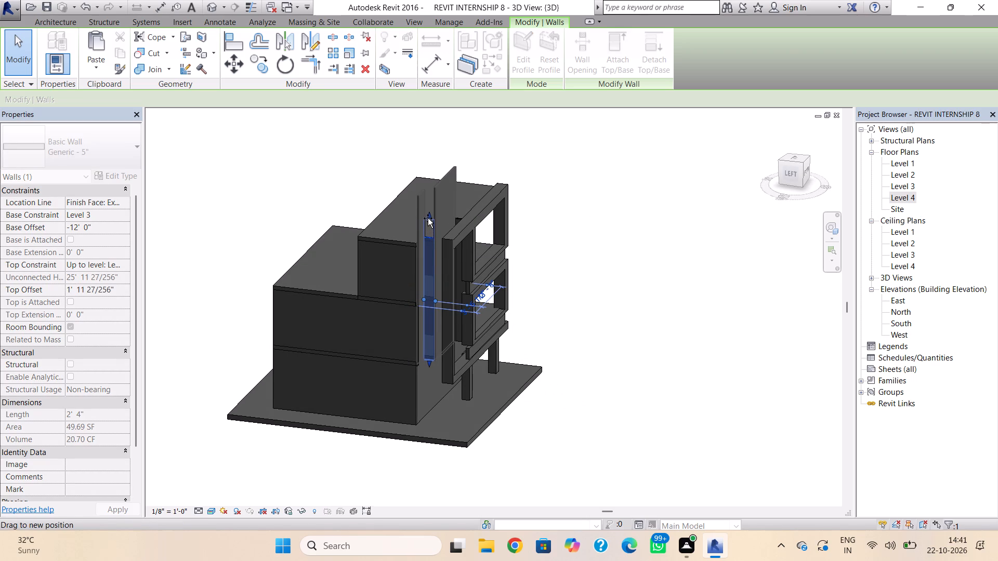
{"action": "left_click_drag", "start_coordinate": [428, 218], "coordinate": [428, 218]}
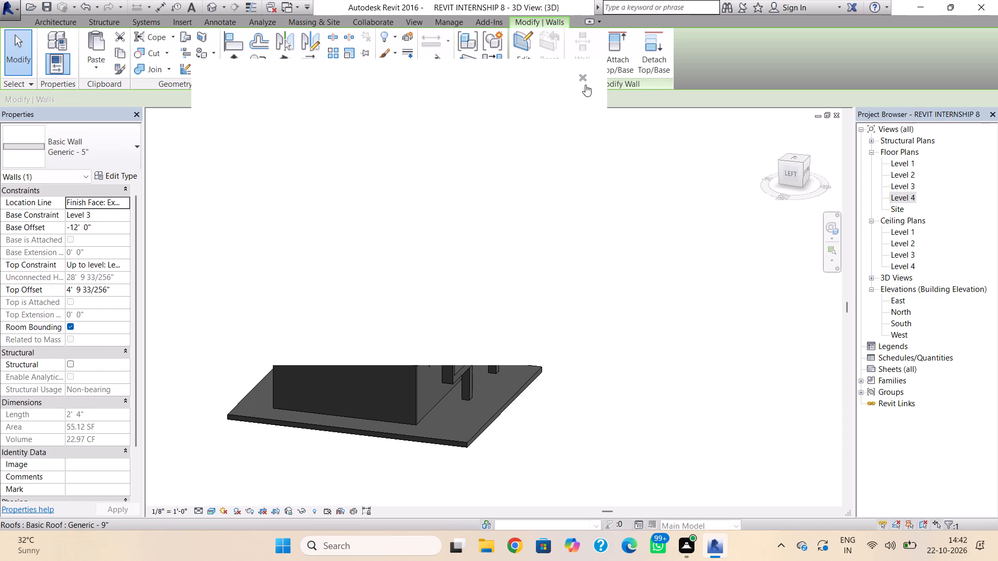
{"action": "left_click", "coordinate": [583, 76]}
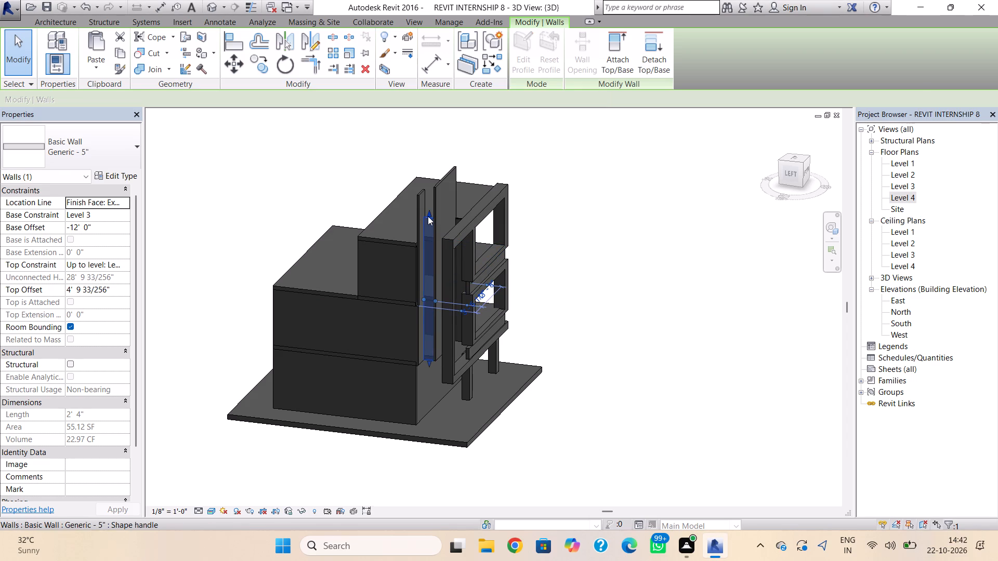
{"action": "left_click_drag", "start_coordinate": [428, 216], "coordinate": [428, 191]}
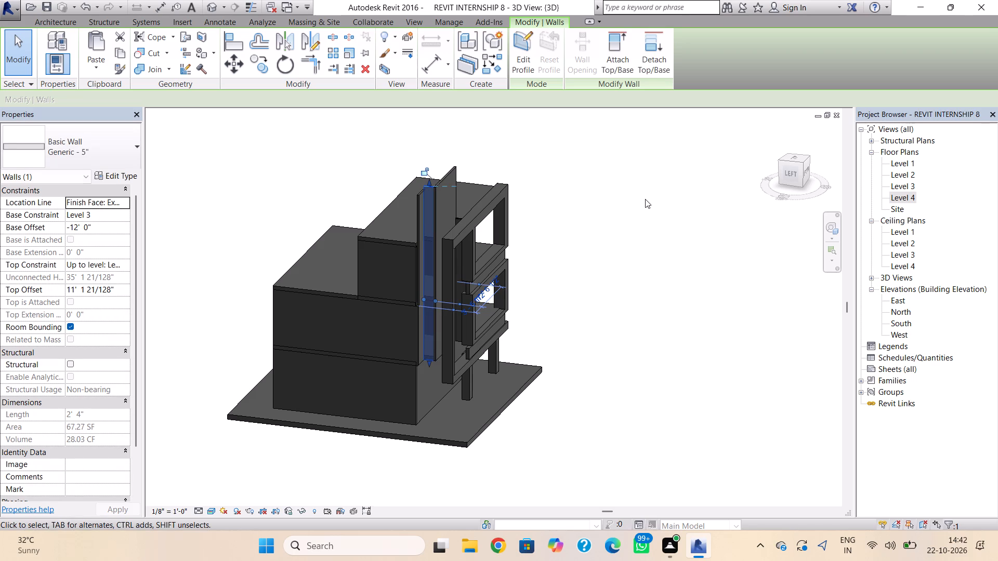
{"action": "left_click", "coordinate": [422, 201]}
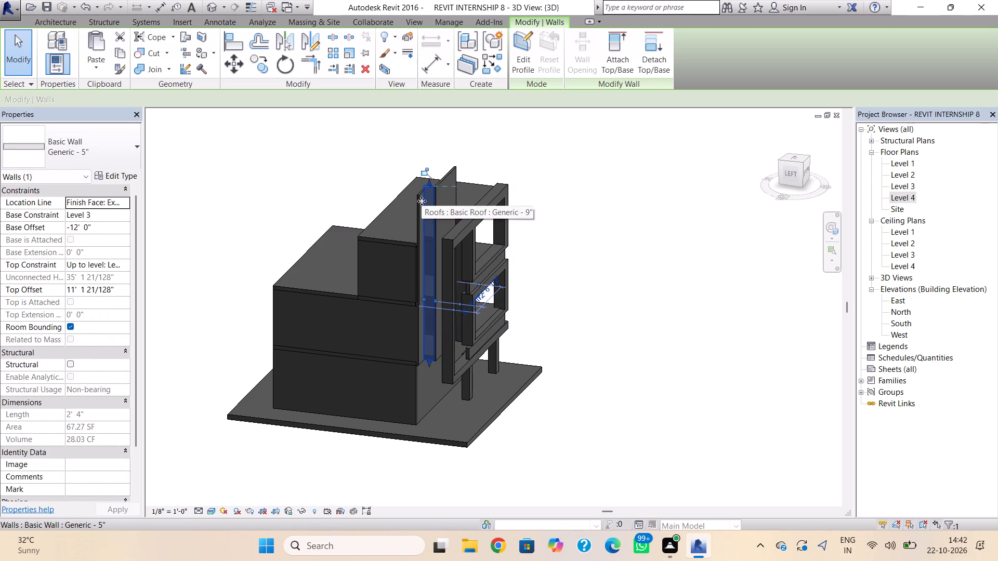
{"action": "left_click", "coordinate": [421, 201]}
{"action": "left_click", "coordinate": [419, 204]}
{"action": "left_click", "coordinate": [417, 206]}
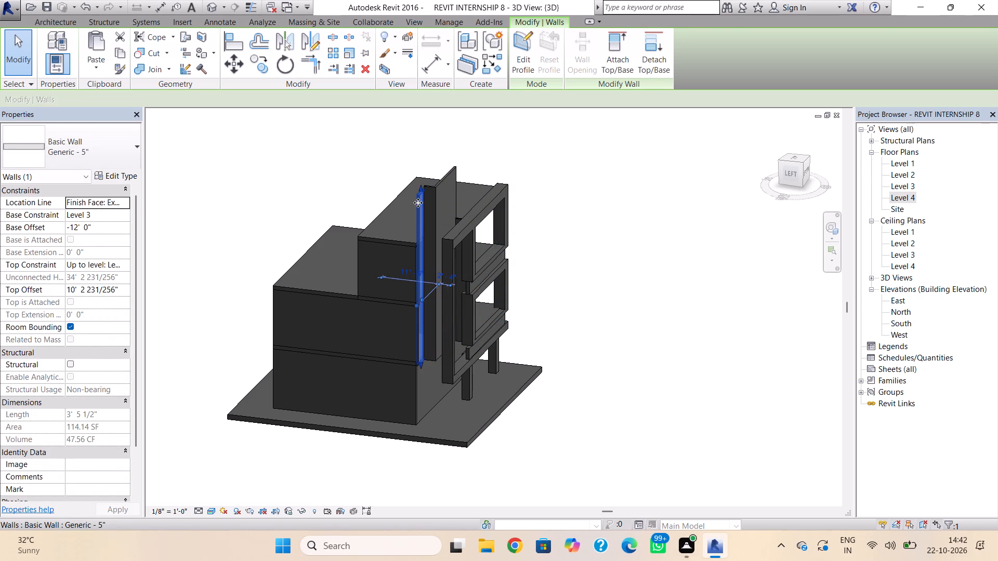
{"action": "left_click_drag", "start_coordinate": [420, 192], "coordinate": [422, 186]}
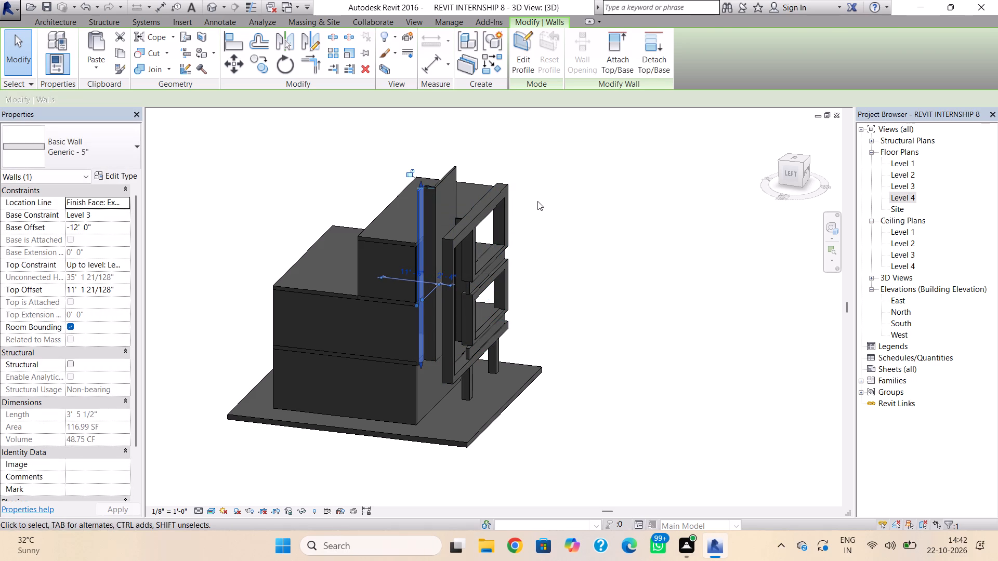
{"action": "key", "text": "Escape"}
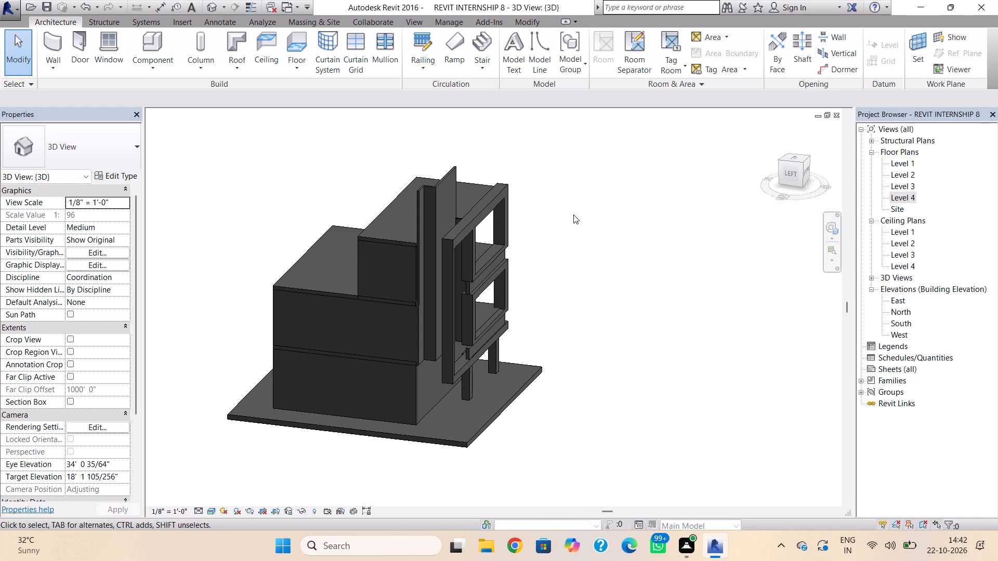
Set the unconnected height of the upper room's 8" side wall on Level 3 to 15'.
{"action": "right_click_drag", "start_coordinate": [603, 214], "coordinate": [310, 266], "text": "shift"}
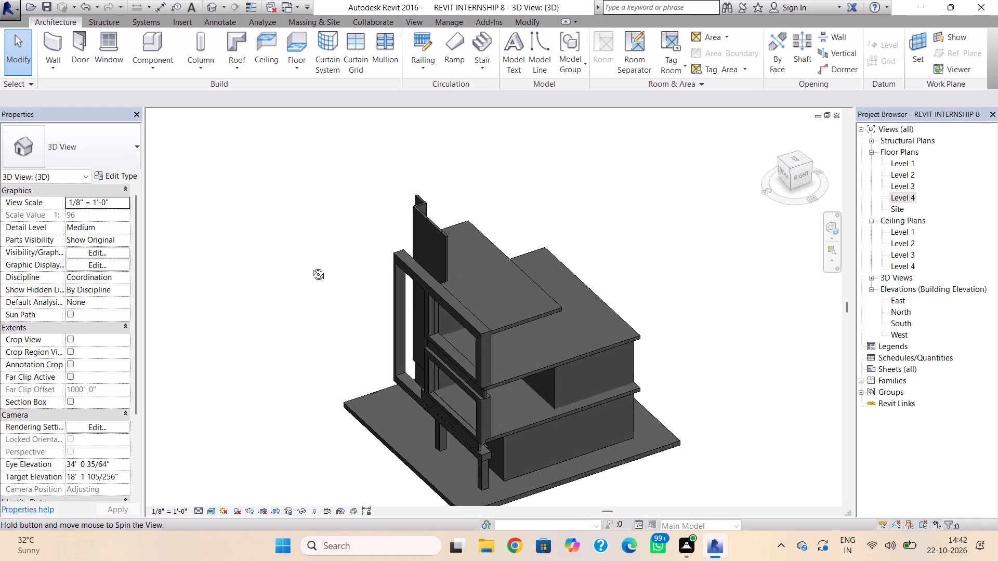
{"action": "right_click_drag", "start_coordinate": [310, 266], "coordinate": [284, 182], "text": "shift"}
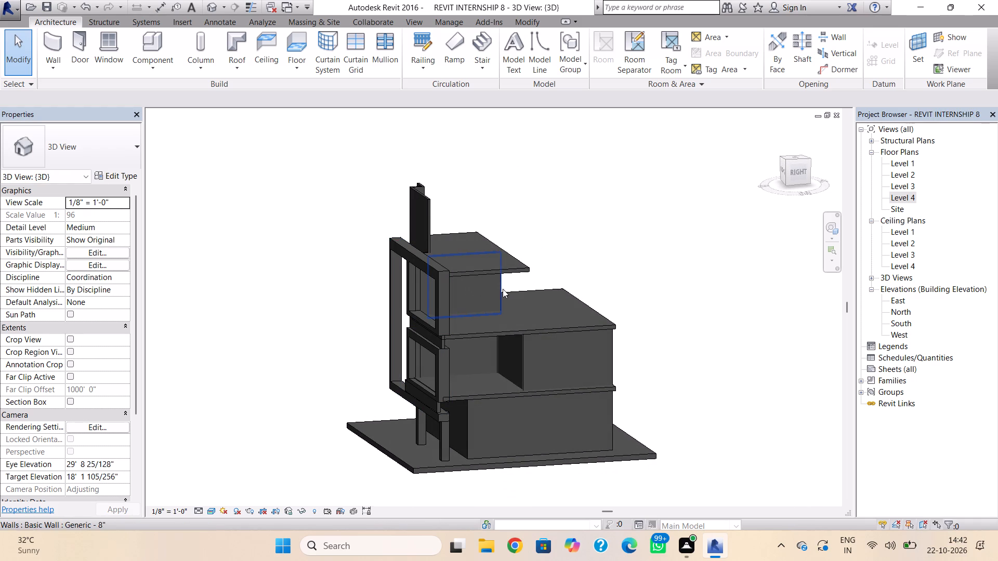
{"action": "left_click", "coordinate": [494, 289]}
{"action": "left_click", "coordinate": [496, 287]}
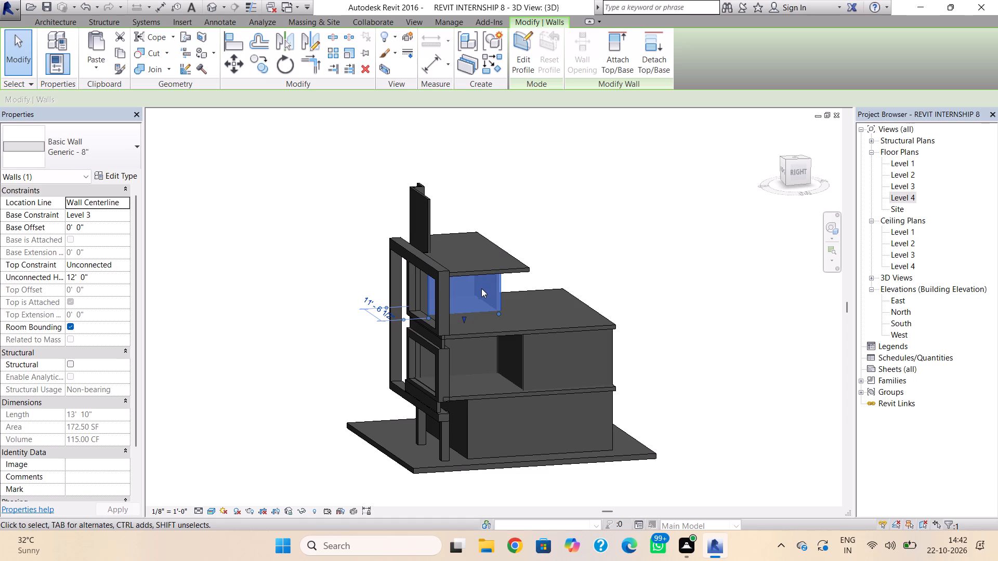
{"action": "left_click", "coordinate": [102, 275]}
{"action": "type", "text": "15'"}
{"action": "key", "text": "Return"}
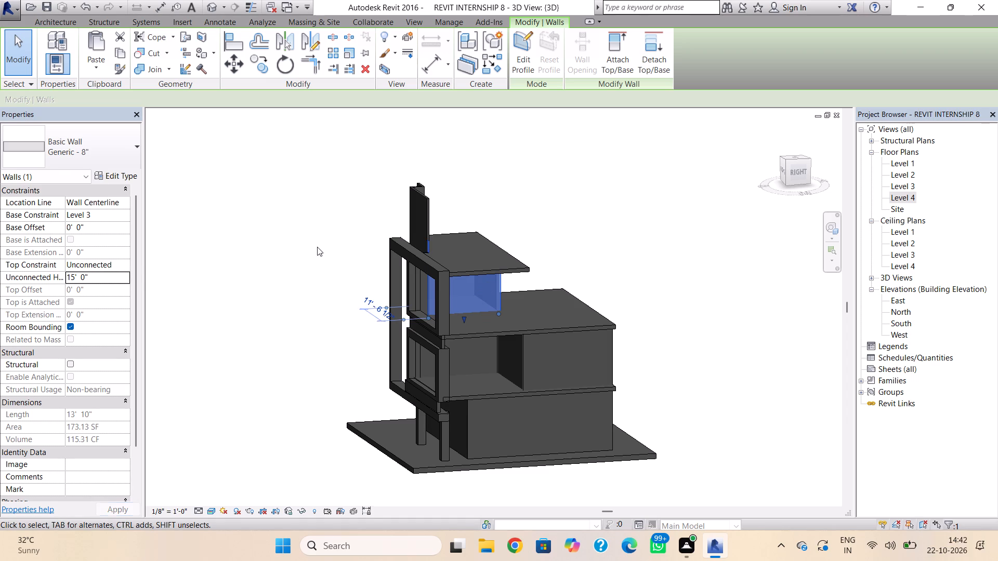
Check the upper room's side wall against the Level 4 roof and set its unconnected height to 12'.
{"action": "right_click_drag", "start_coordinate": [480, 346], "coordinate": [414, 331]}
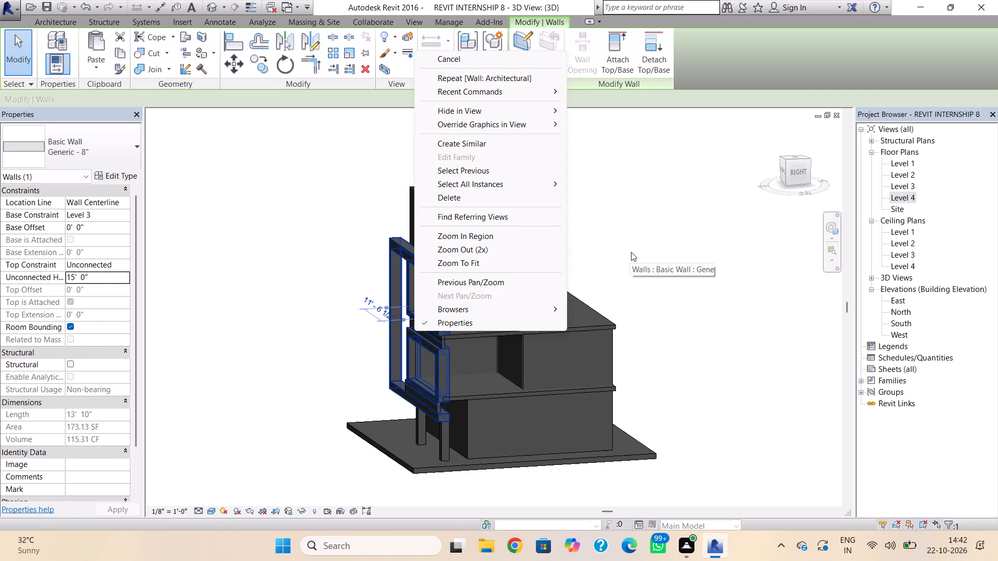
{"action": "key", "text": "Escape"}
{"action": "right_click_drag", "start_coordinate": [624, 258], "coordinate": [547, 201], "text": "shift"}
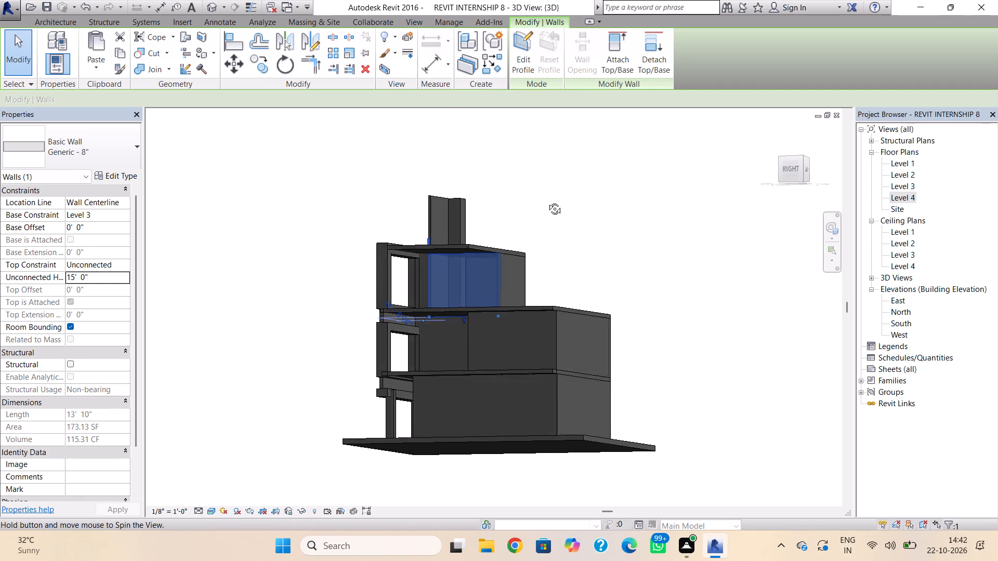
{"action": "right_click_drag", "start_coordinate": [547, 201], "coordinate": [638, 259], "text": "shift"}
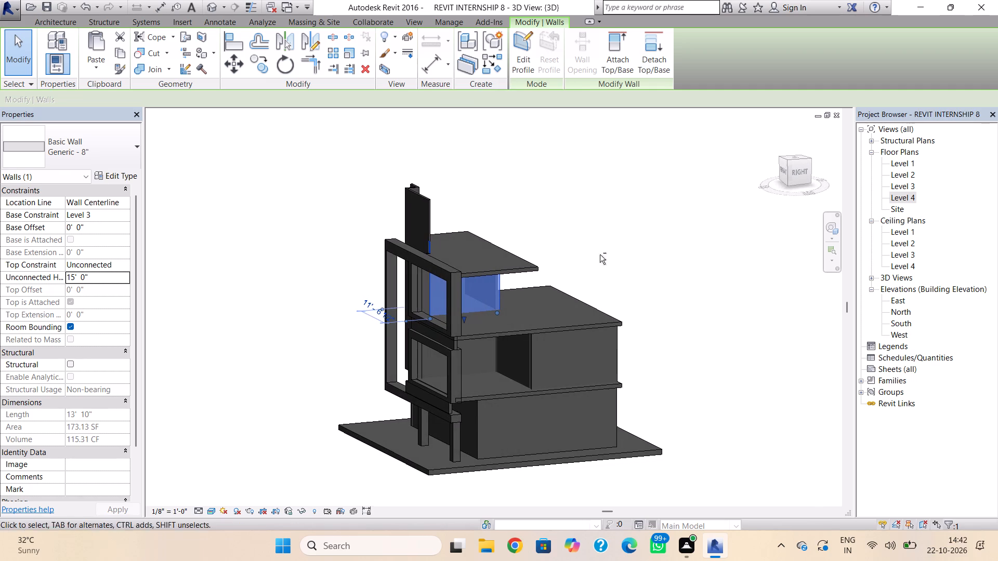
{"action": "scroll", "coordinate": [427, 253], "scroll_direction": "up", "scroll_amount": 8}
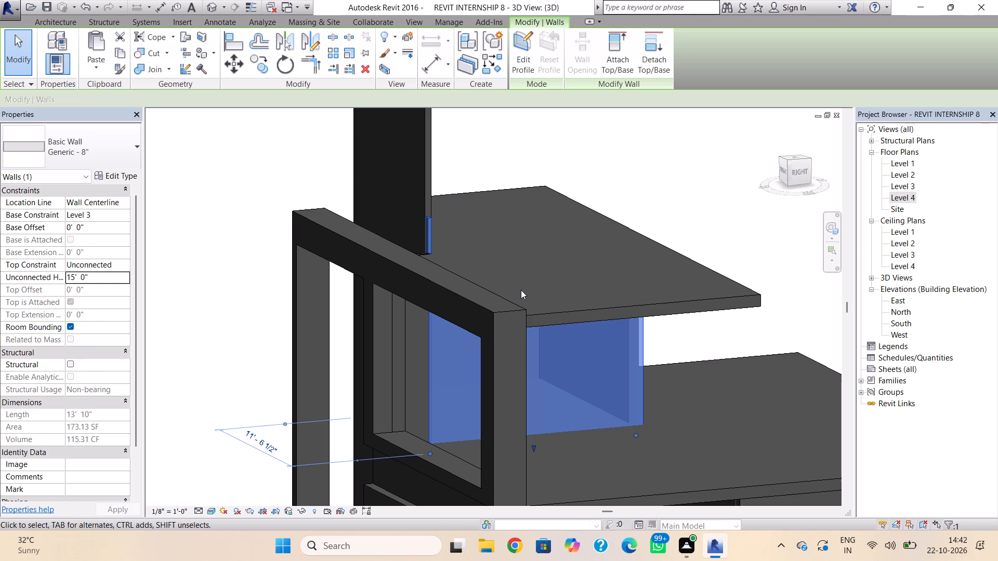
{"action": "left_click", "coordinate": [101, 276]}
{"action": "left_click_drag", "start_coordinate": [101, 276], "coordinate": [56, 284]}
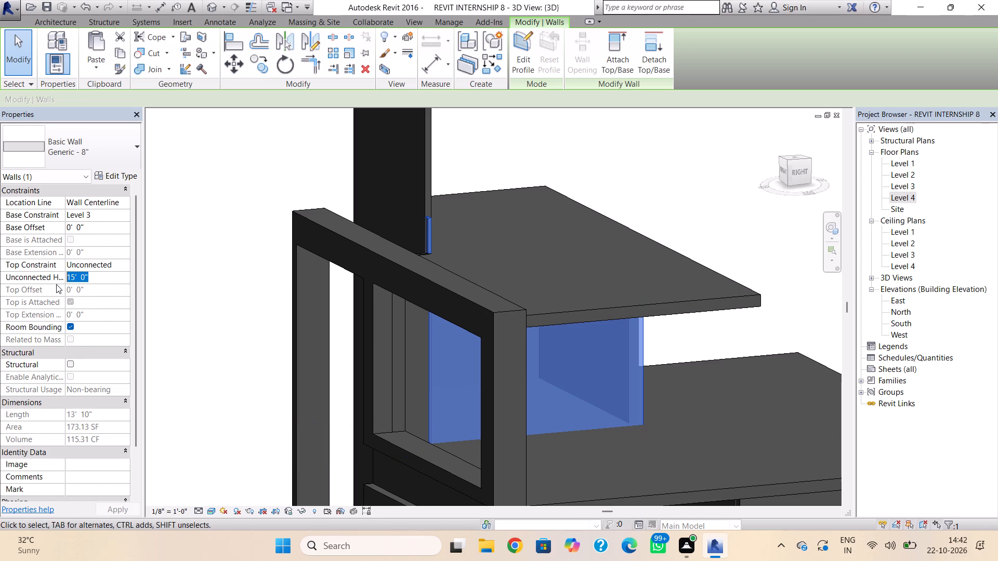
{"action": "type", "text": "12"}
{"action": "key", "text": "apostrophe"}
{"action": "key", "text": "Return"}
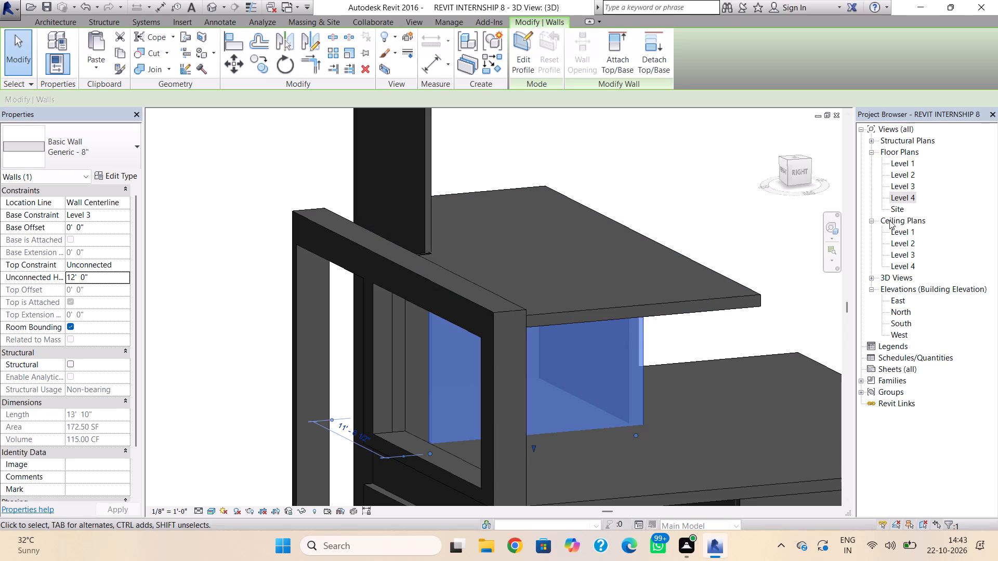
On the Level 4 plan, edit the roof footprint and draw a dividing boundary line about 14' 2" long from the front step corner to the rear edge.
{"action": "double_click", "coordinate": [902, 194]}
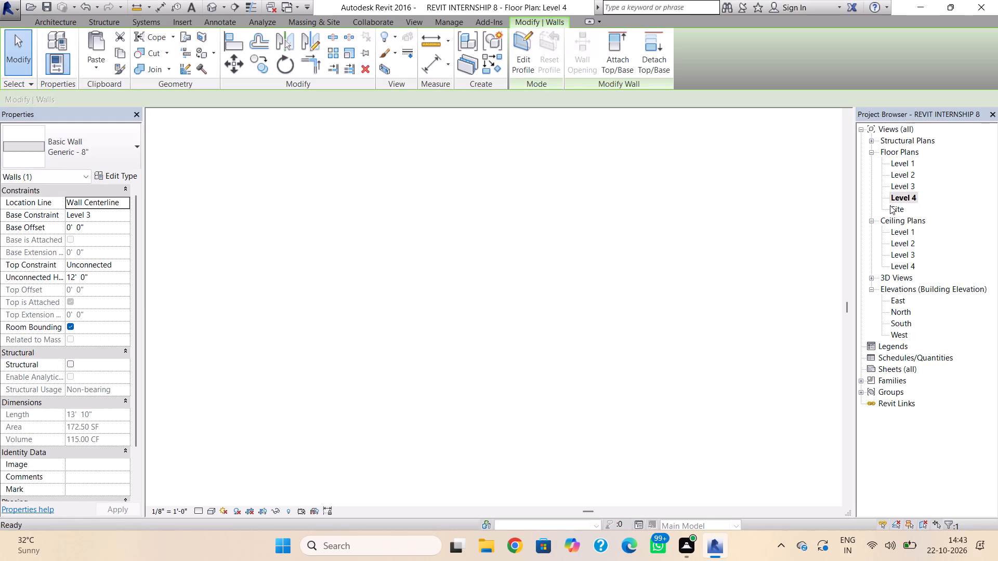
{"action": "left_click", "coordinate": [502, 298]}
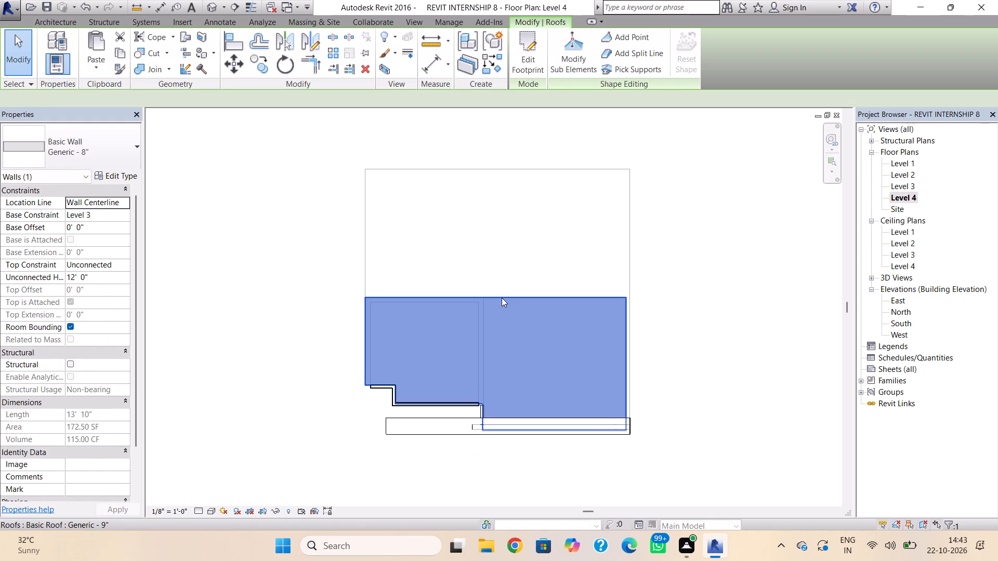
{"action": "double_click", "coordinate": [502, 298]}
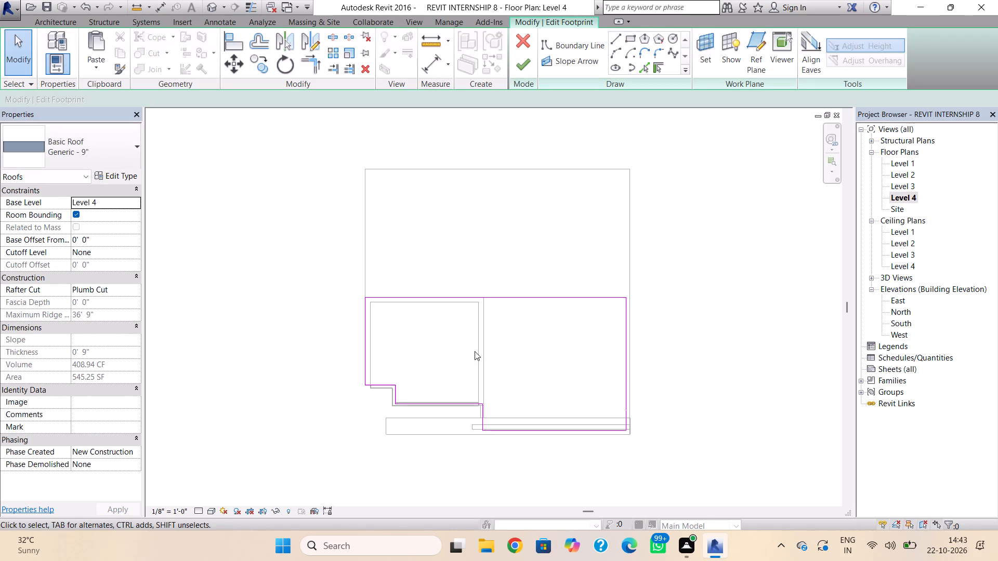
{"action": "left_click", "coordinate": [613, 41]}
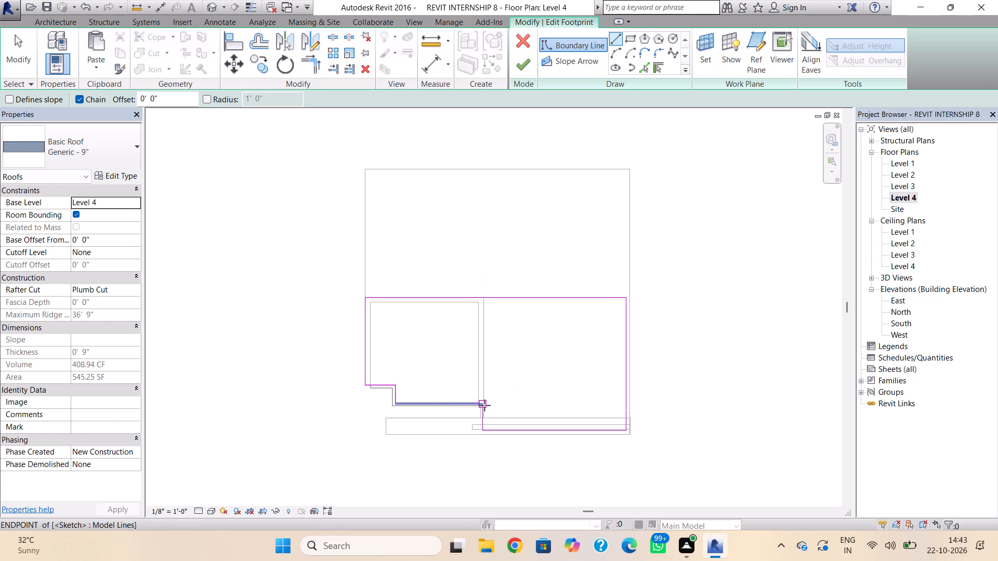
{"action": "left_click", "coordinate": [484, 404]}
{"action": "left_click", "coordinate": [482, 300]}
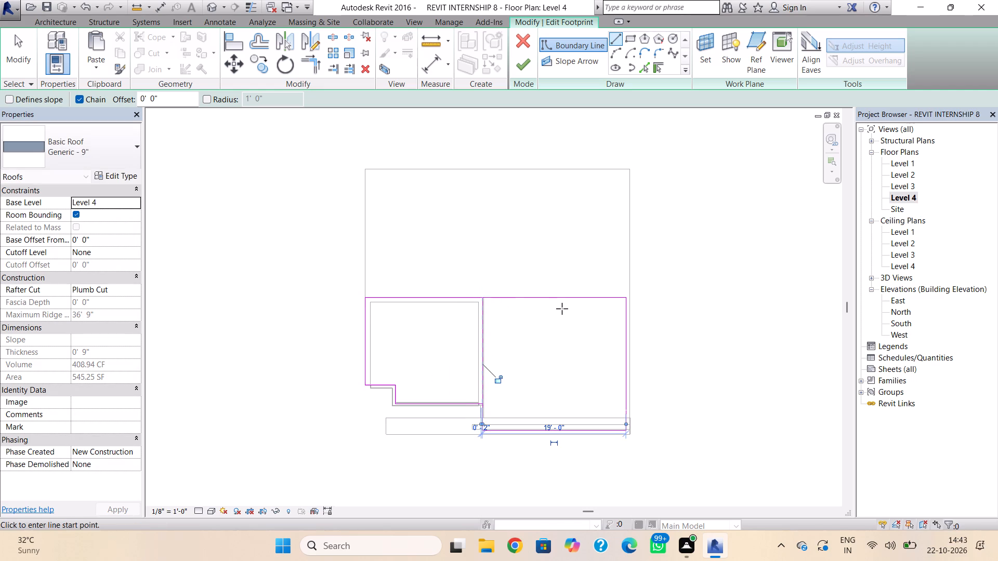
{"action": "key", "text": "Escape"}
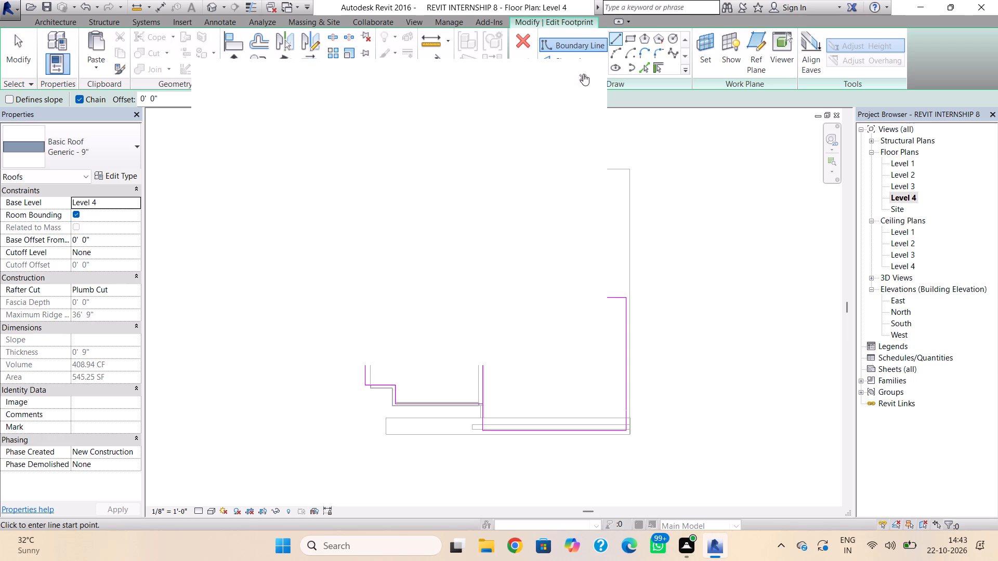
{"action": "left_click", "coordinate": [583, 74]}
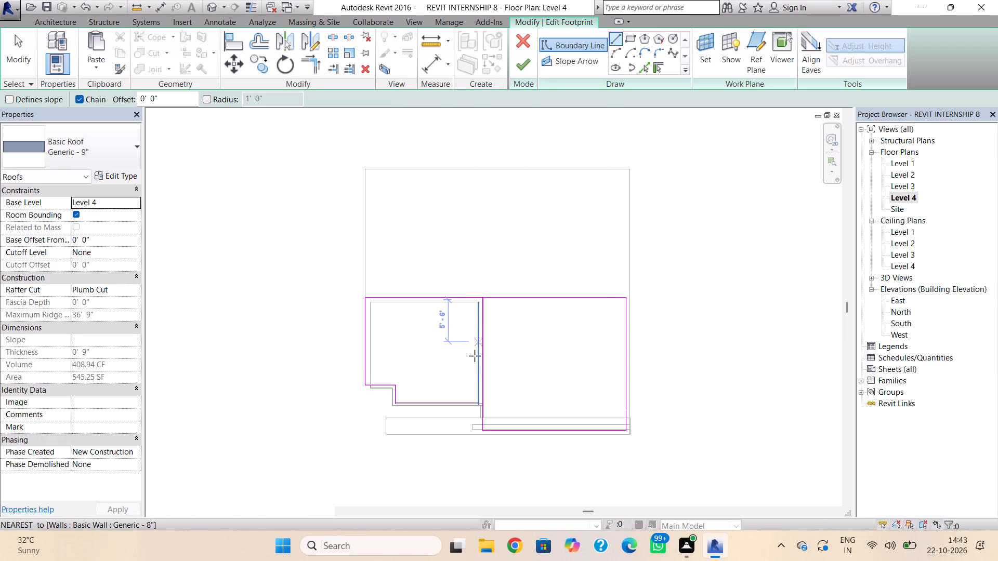
Draw a second dividing boundary line about 14' long along the upper room wall's inner face, from the roof's rear edge to the front wall.
{"action": "scroll", "coordinate": [491, 336], "scroll_direction": "up", "scroll_amount": 5}
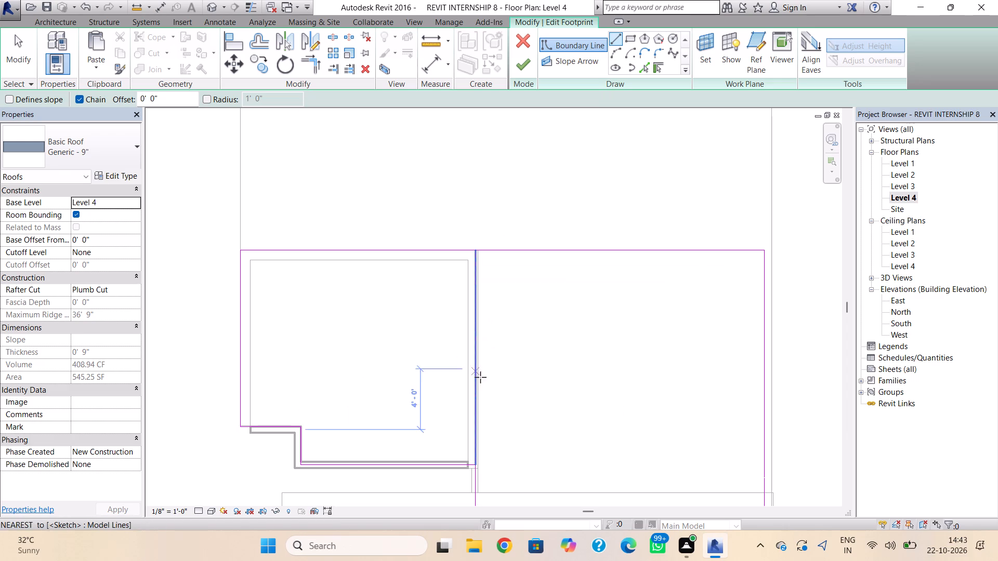
{"action": "left_click", "coordinate": [464, 250]}
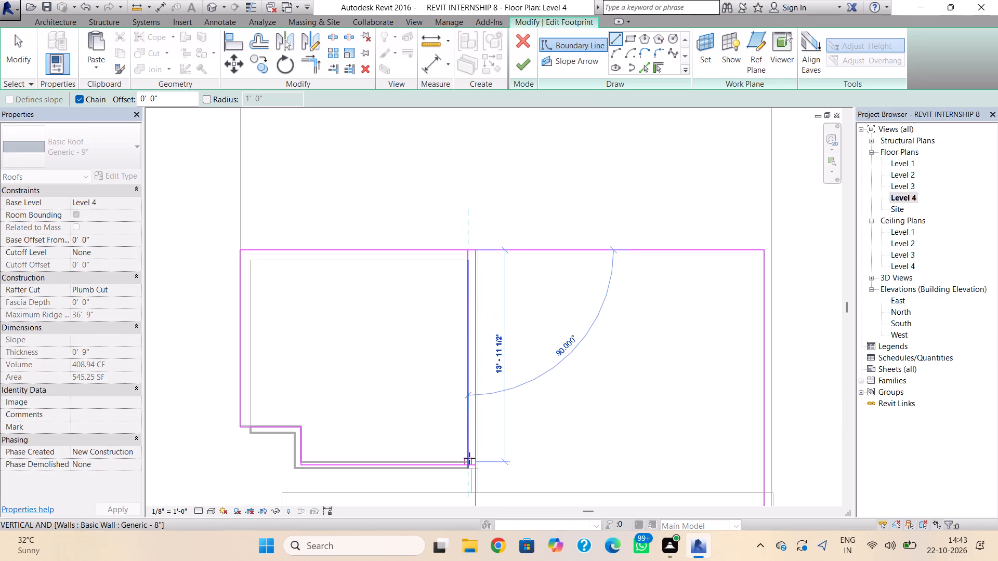
{"action": "left_click", "coordinate": [469, 460]}
{"action": "key", "text": "Escape"}
{"action": "key", "text": "Escape"}
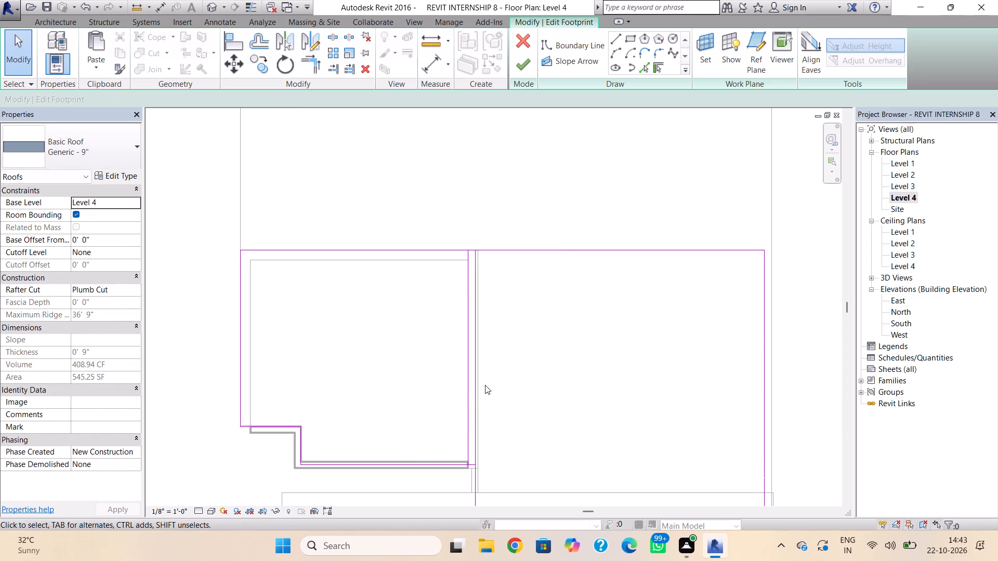
Shift the first dividing line to 18' 10" from the larger roof portion's outer side, end it on the rear edge, and try to finish the footprint.
{"action": "left_click", "coordinate": [477, 390]}
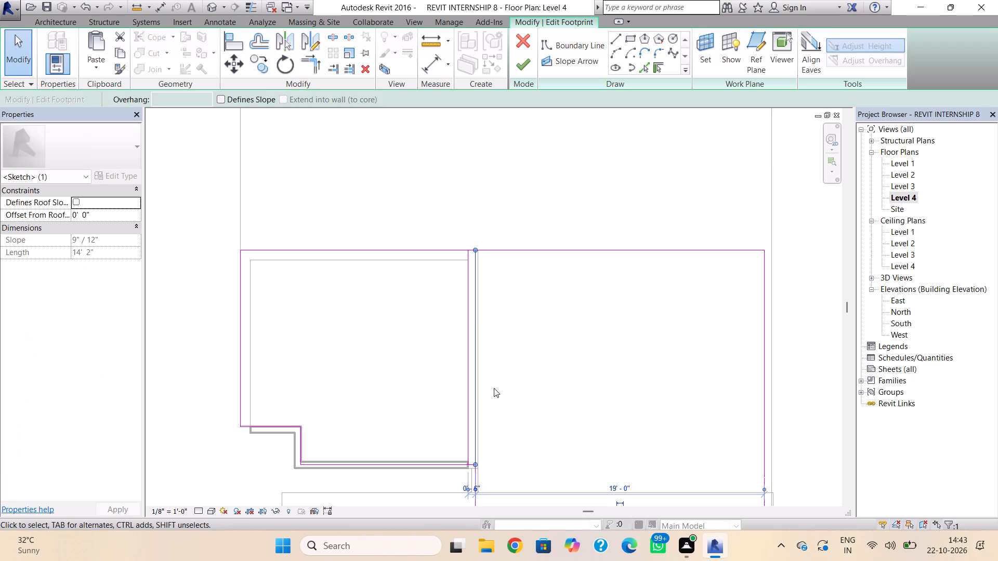
{"action": "key", "text": "Right"}
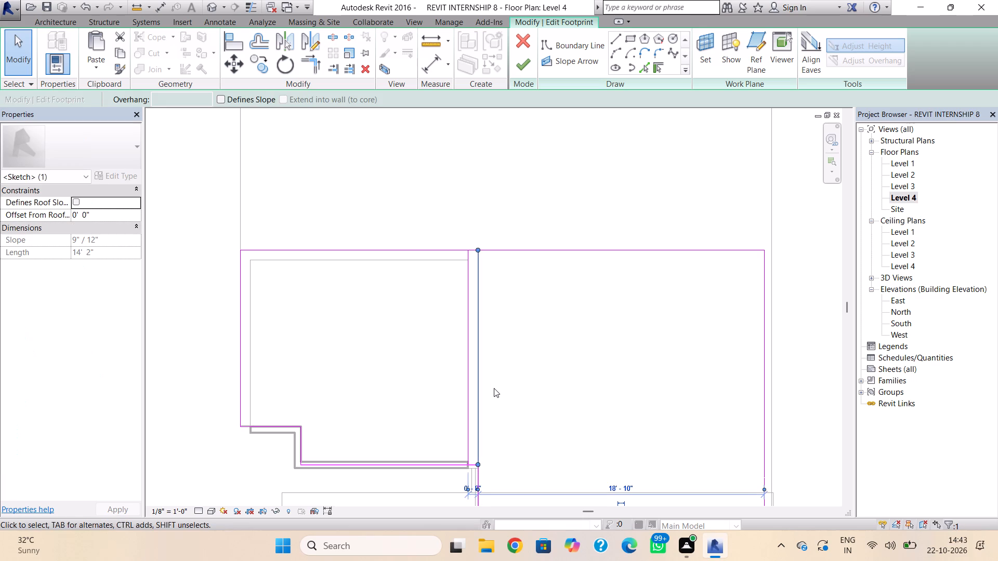
{"action": "left_click", "coordinate": [471, 248]}
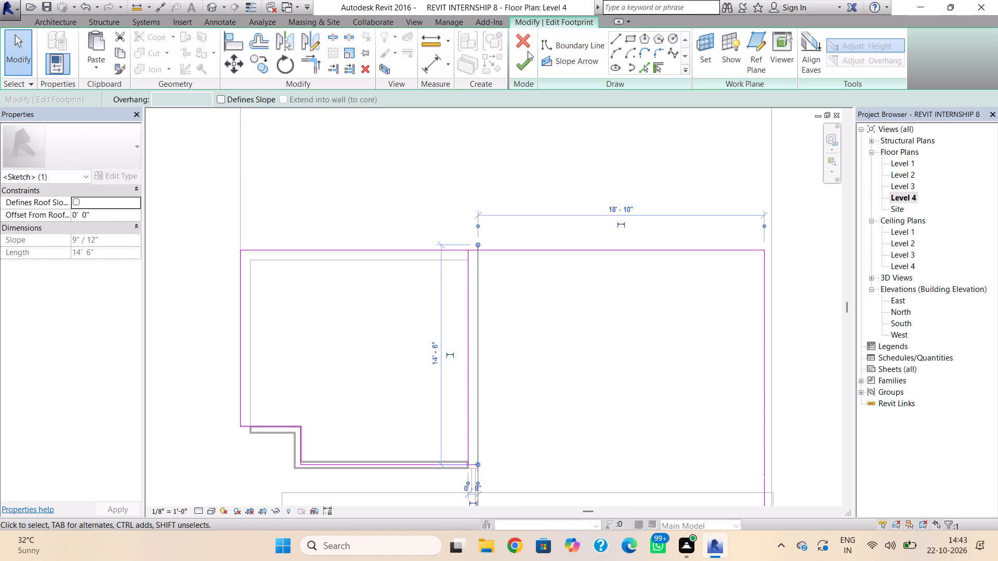
{"action": "left_click", "coordinate": [528, 49]}
{"action": "left_click", "coordinate": [568, 278]}
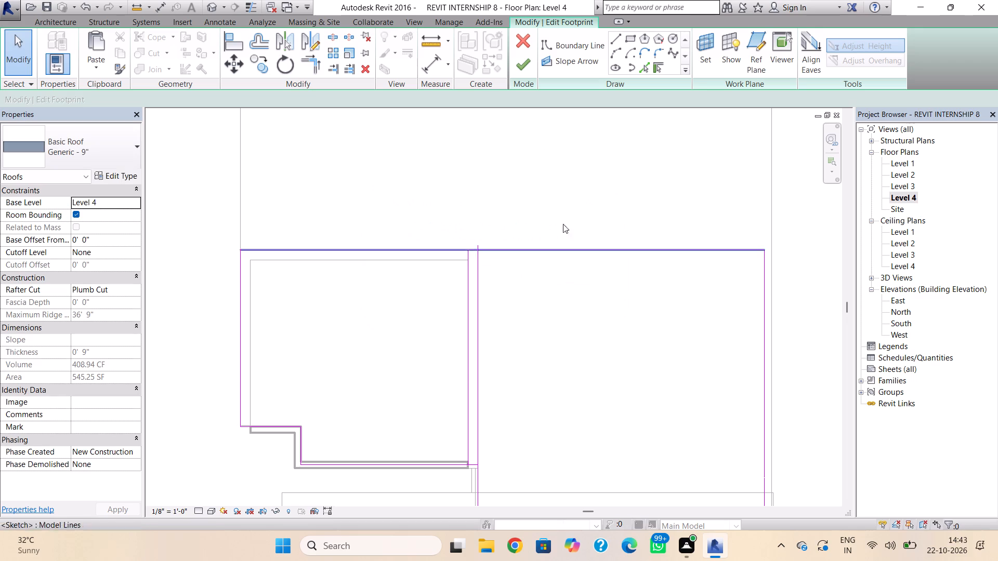
{"action": "scroll", "coordinate": [482, 244], "scroll_direction": "up", "scroll_amount": 1}
{"action": "left_click", "coordinate": [481, 245]}
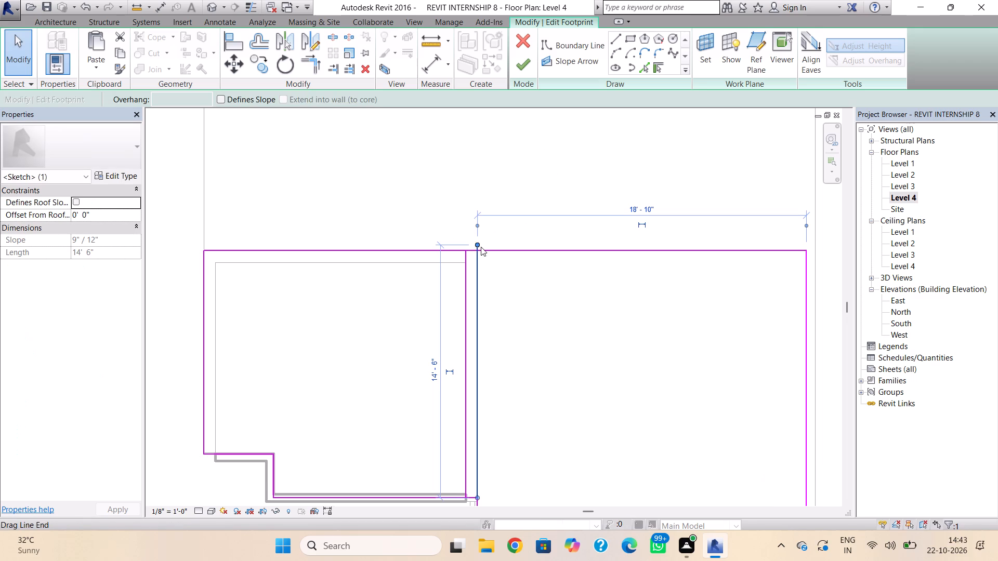
{"action": "left_click", "coordinate": [478, 246]}
{"action": "left_click", "coordinate": [515, 235]}
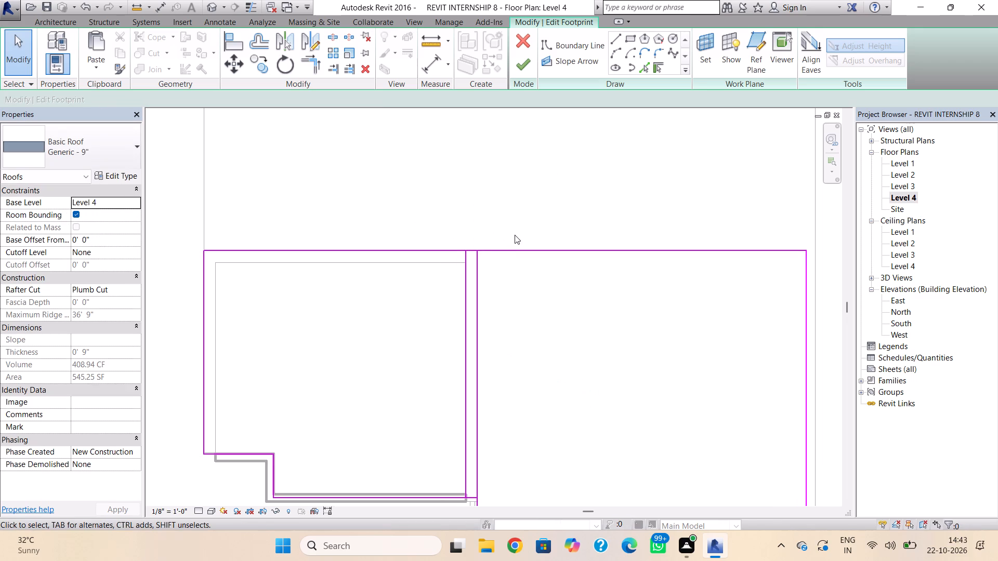
{"action": "left_click", "coordinate": [523, 65]}
{"action": "left_click", "coordinate": [605, 338]}
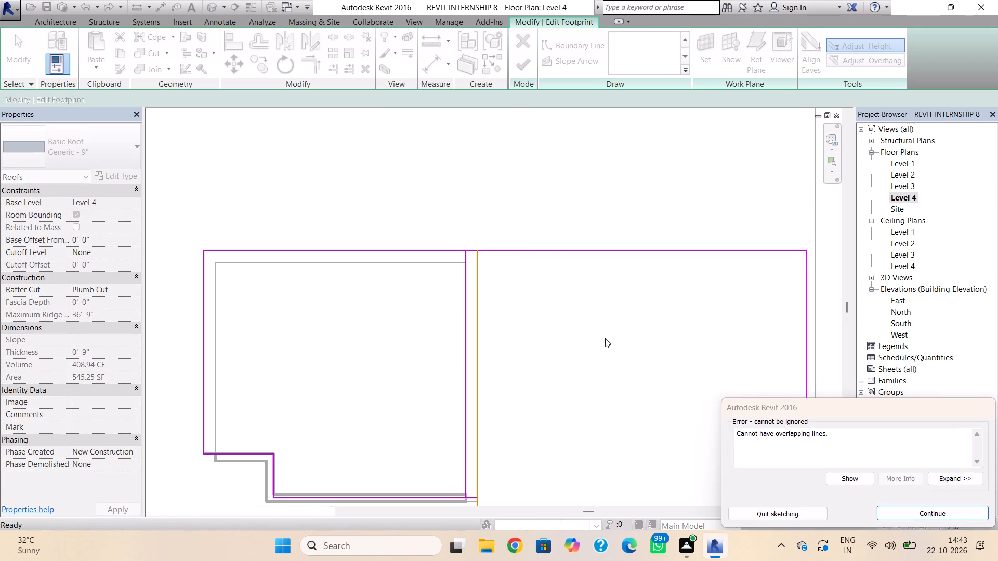
{"action": "middle_click_drag", "start_coordinate": [581, 366], "coordinate": [584, 289]}
{"action": "left_click", "coordinate": [900, 513]}
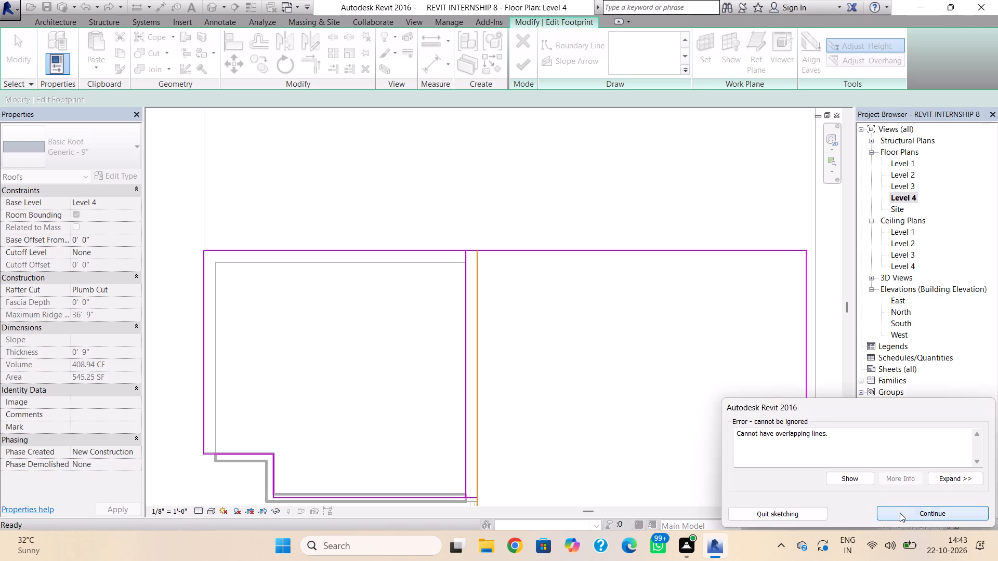
Shorten the upper room's front boundary line to 11' 0" so it ends at the inner dividing line.
{"action": "middle_click_drag", "start_coordinate": [708, 440], "coordinate": [704, 356]}
{"action": "scroll", "coordinate": [708, 440], "scroll_direction": "down", "scroll_amount": 1}
{"action": "scroll", "coordinate": [567, 407], "scroll_direction": "up", "scroll_amount": 4}
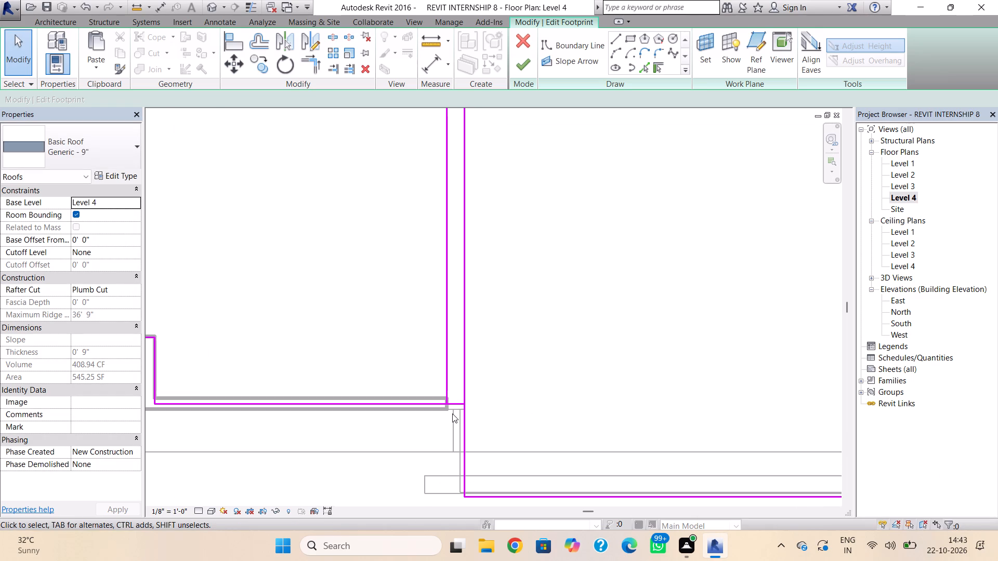
{"action": "left_click", "coordinate": [453, 405]}
{"action": "left_click_drag", "start_coordinate": [464, 405], "coordinate": [452, 403]}
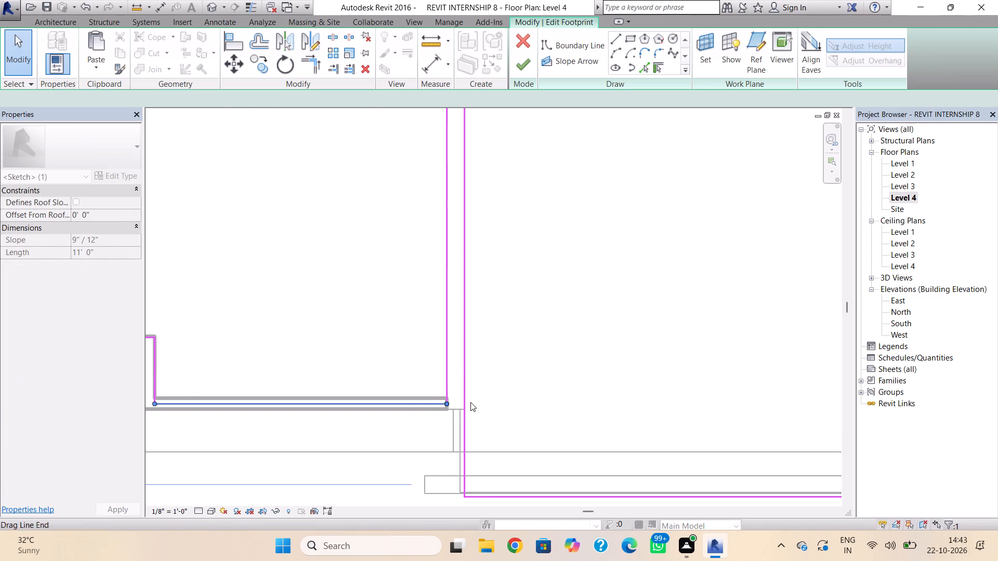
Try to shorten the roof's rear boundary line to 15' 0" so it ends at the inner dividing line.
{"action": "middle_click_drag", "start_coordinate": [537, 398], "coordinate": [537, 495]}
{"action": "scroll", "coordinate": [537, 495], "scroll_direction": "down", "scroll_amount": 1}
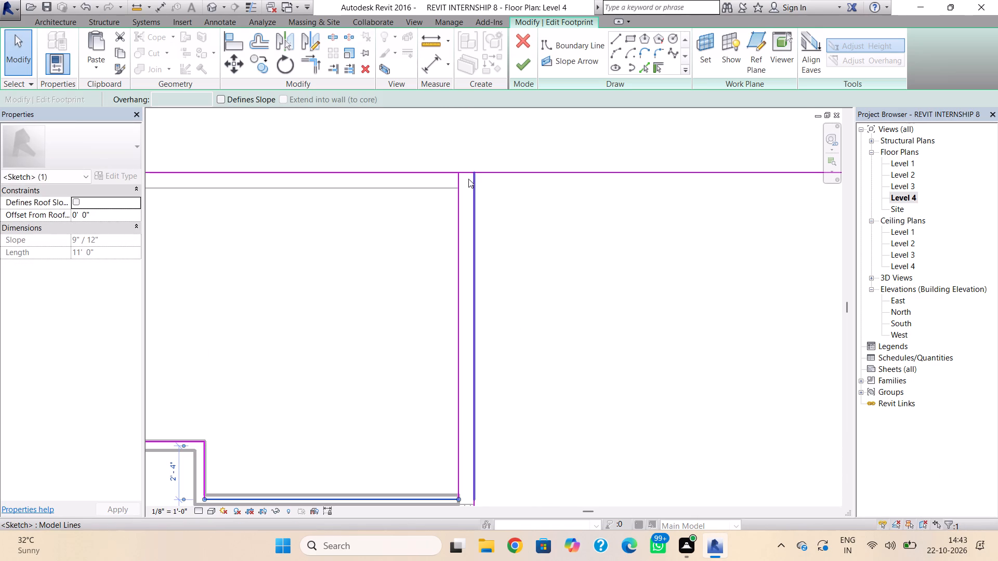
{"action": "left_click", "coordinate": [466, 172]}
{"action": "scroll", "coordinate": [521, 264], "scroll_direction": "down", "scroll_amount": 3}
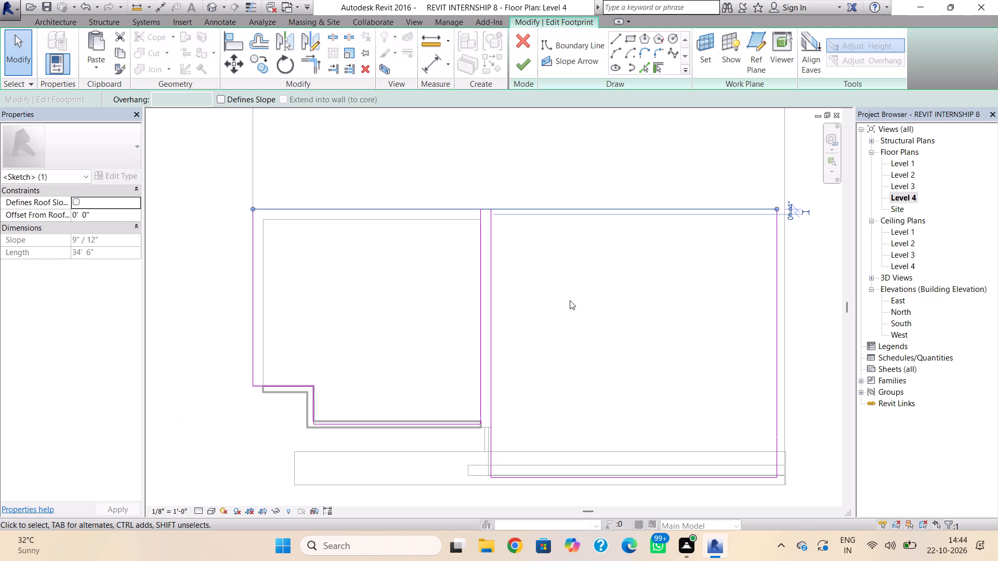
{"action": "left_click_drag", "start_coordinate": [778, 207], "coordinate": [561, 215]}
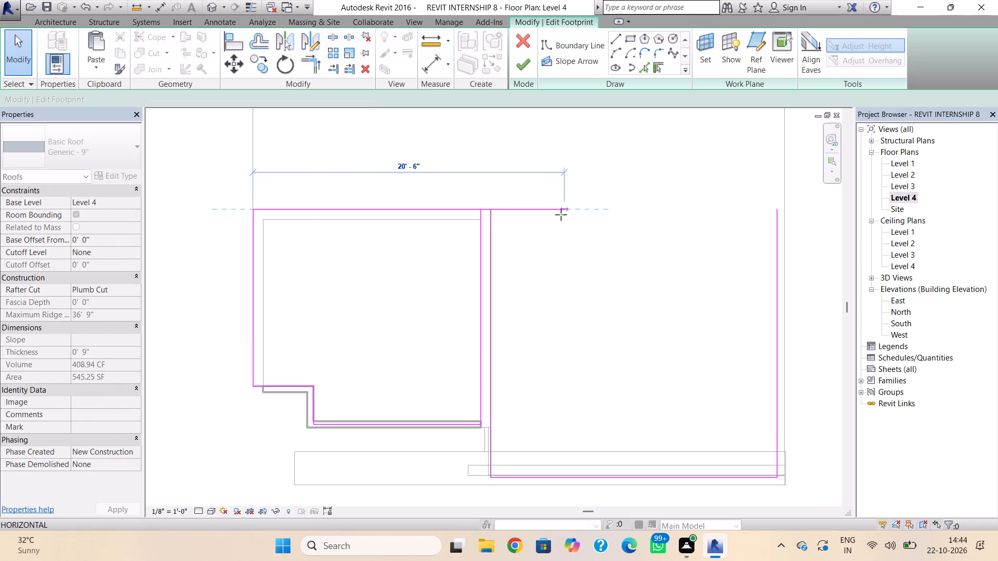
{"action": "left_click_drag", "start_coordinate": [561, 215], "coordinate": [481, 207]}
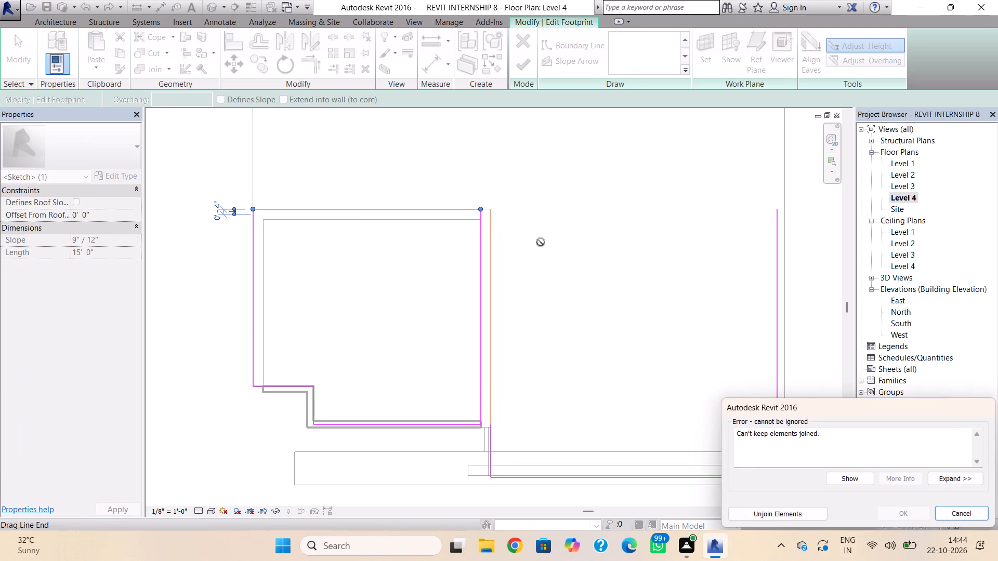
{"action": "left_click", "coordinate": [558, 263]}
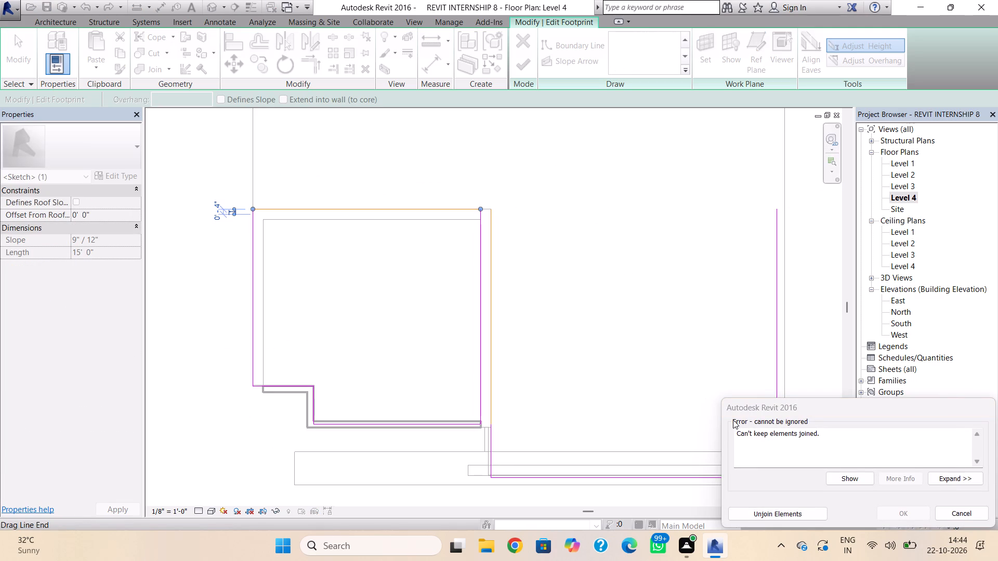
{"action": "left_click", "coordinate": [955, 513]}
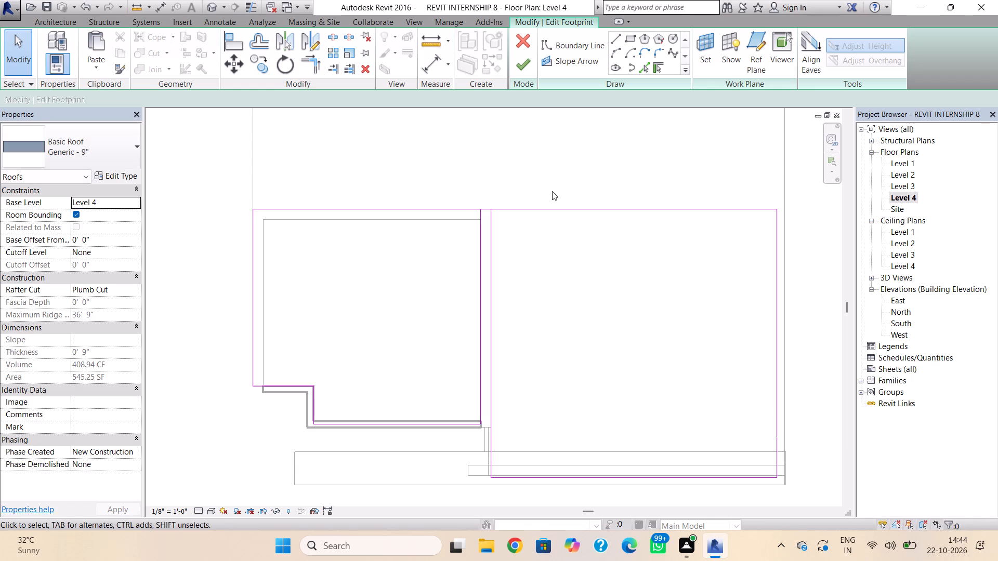
Replace the rear boundary line with two separate segments, leaving the gap between the dividing lines open, and try to finish the footprint.
{"action": "left_click", "coordinate": [570, 209]}
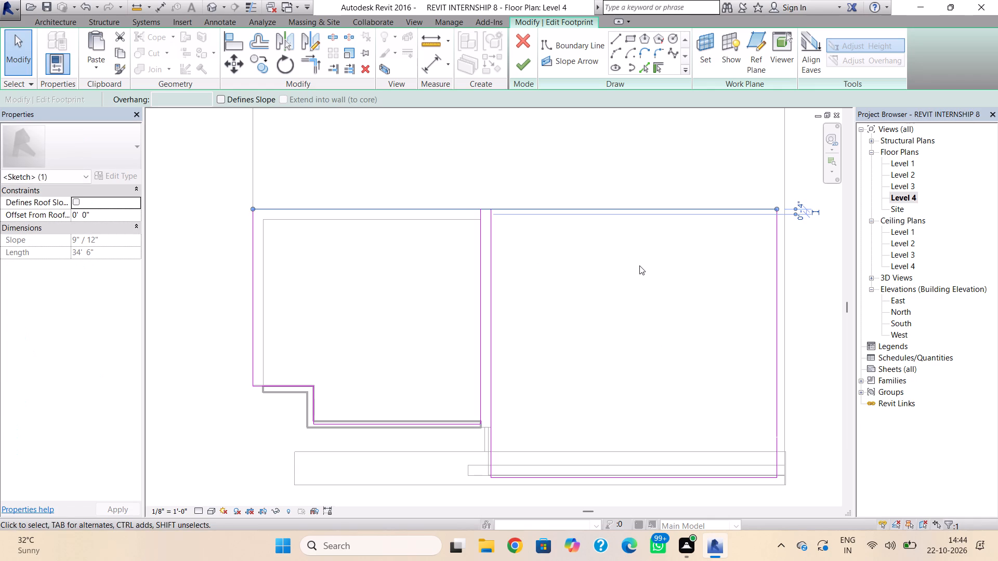
{"action": "key", "text": "Delete"}
{"action": "left_click", "coordinate": [619, 38]}
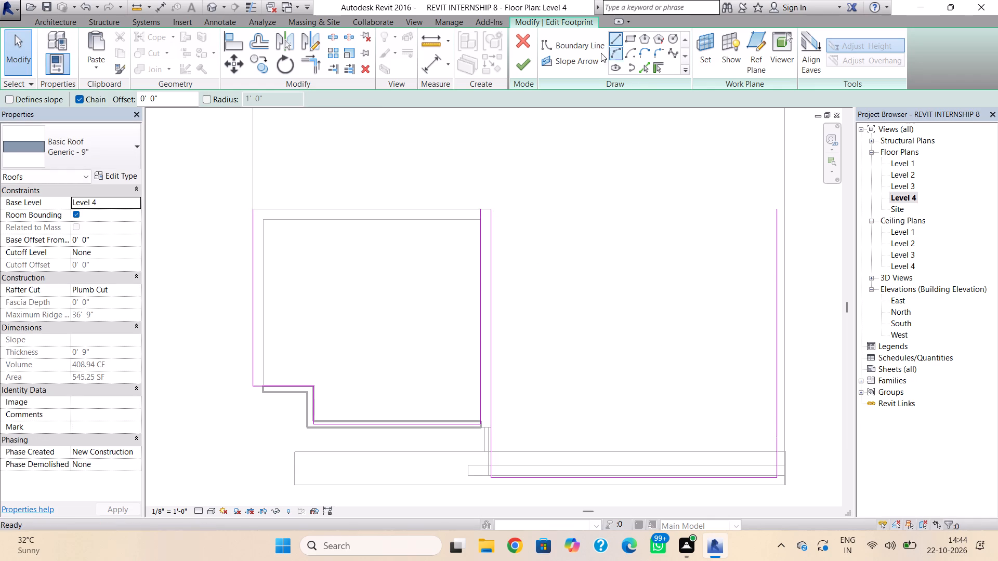
{"action": "left_click", "coordinate": [253, 211]}
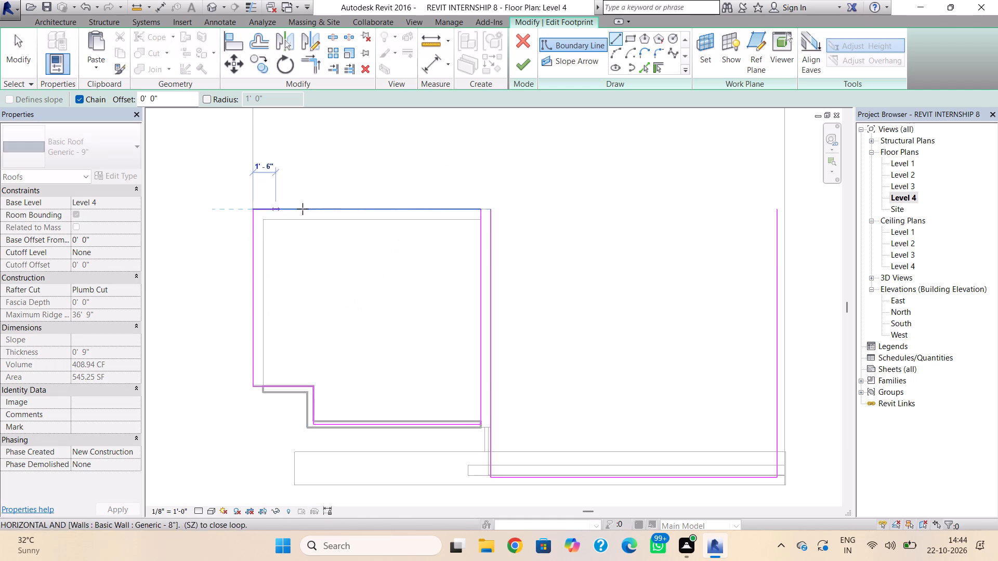
{"action": "left_click", "coordinate": [477, 209]}
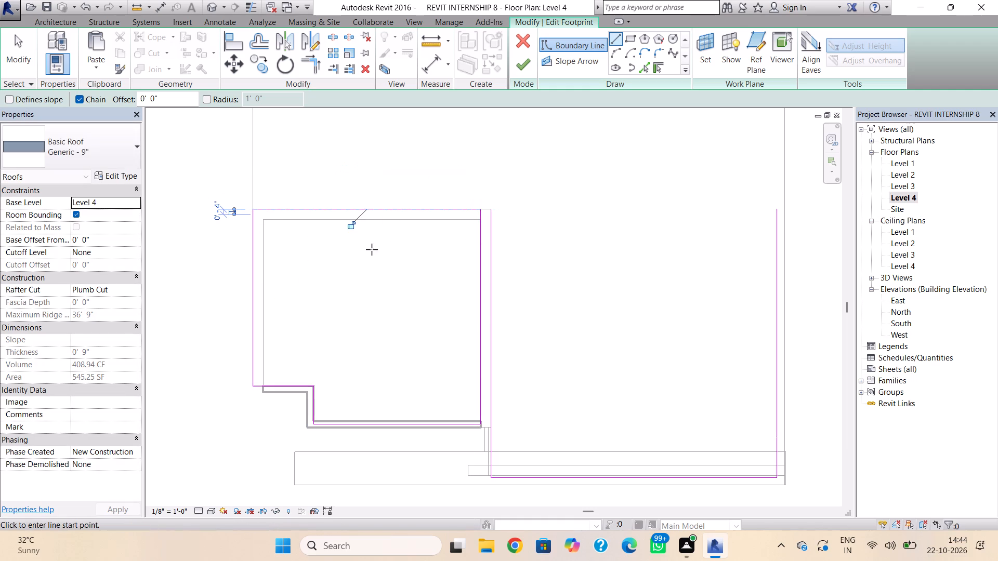
{"action": "left_click", "coordinate": [492, 210]}
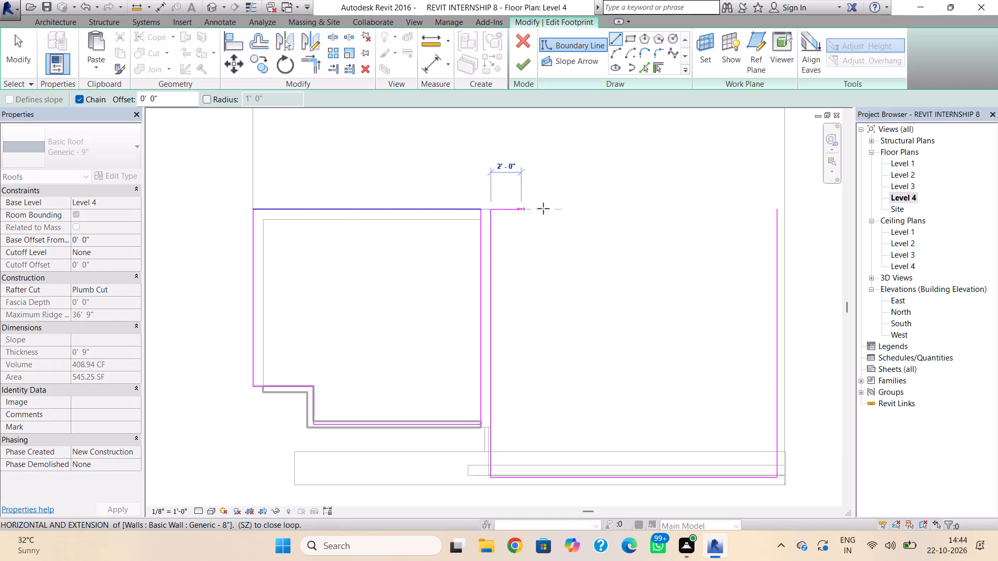
{"action": "left_click", "coordinate": [774, 207]}
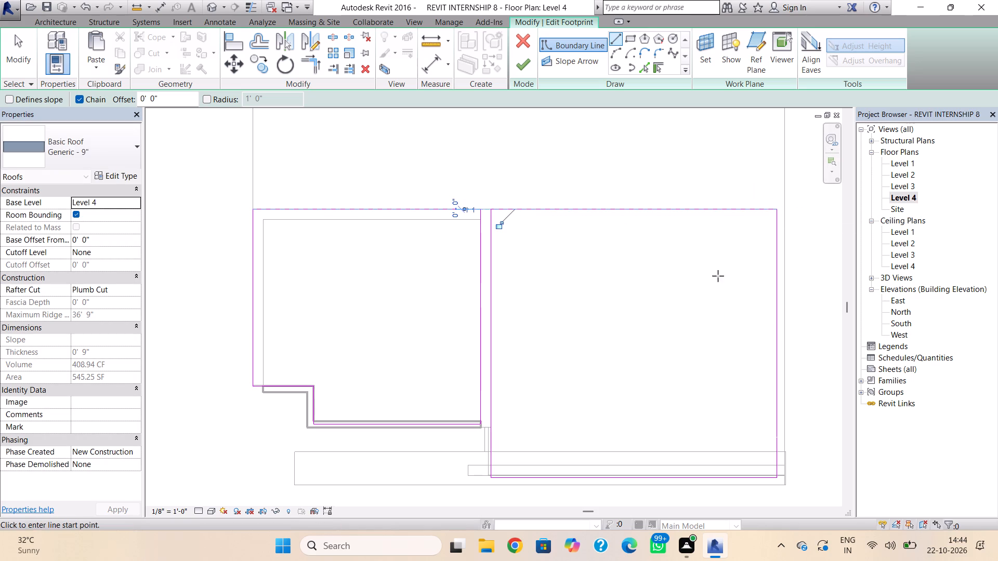
{"action": "key", "text": "Escape"}
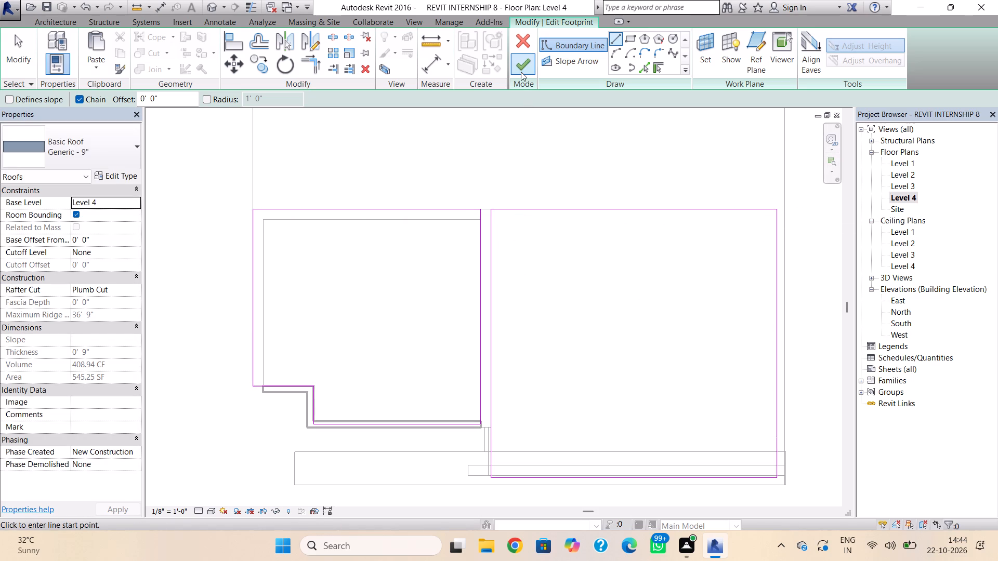
{"action": "left_click", "coordinate": [521, 72]}
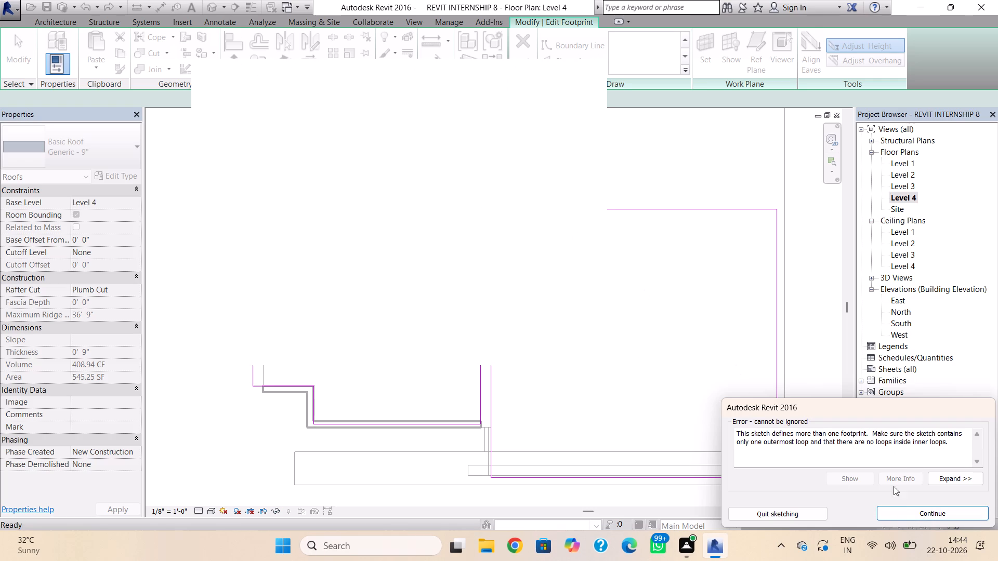
{"action": "left_click", "coordinate": [903, 511]}
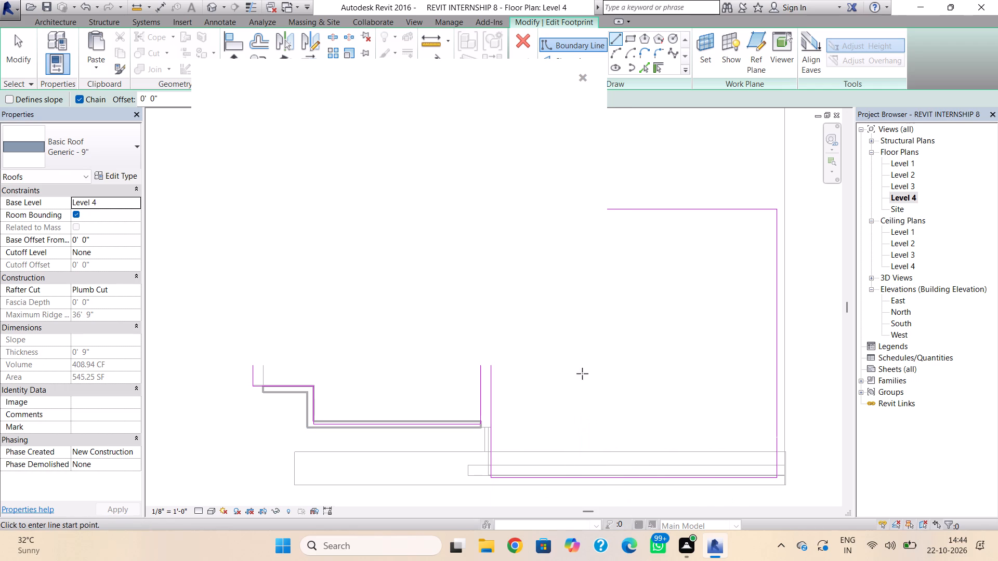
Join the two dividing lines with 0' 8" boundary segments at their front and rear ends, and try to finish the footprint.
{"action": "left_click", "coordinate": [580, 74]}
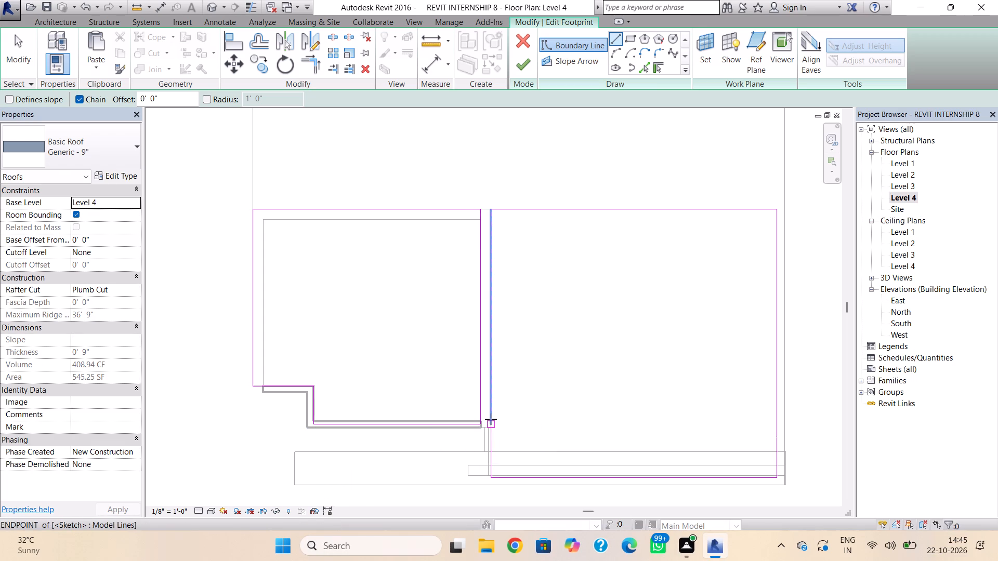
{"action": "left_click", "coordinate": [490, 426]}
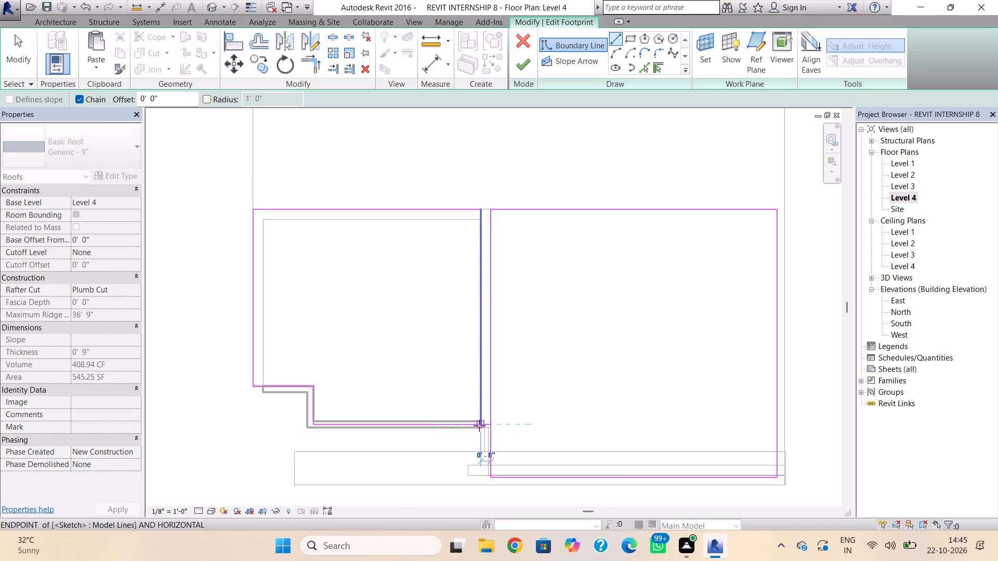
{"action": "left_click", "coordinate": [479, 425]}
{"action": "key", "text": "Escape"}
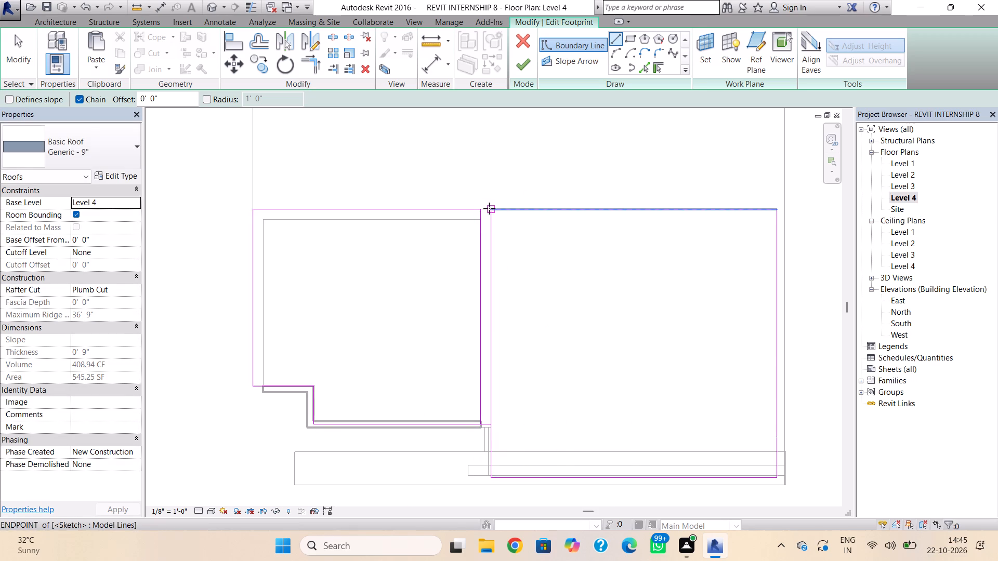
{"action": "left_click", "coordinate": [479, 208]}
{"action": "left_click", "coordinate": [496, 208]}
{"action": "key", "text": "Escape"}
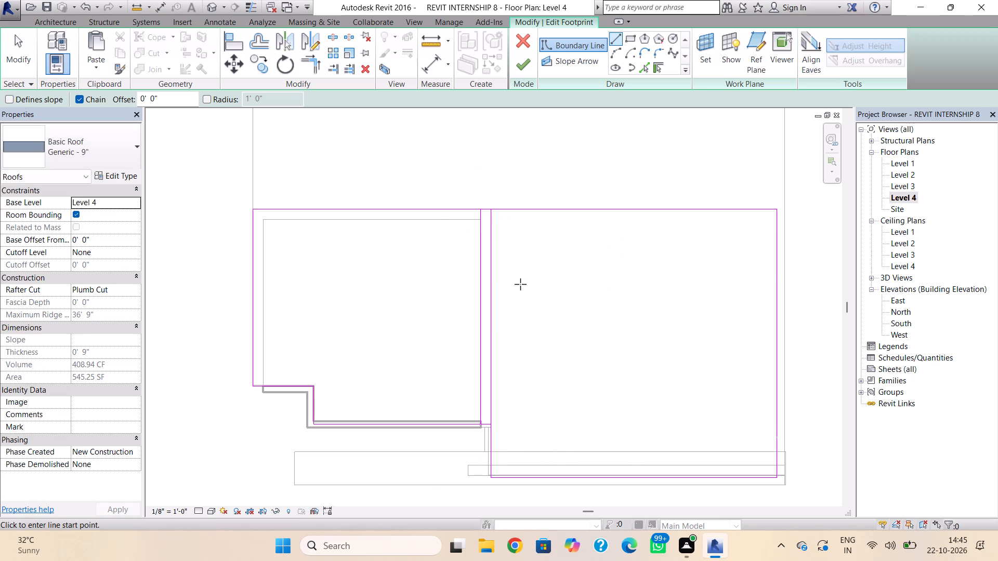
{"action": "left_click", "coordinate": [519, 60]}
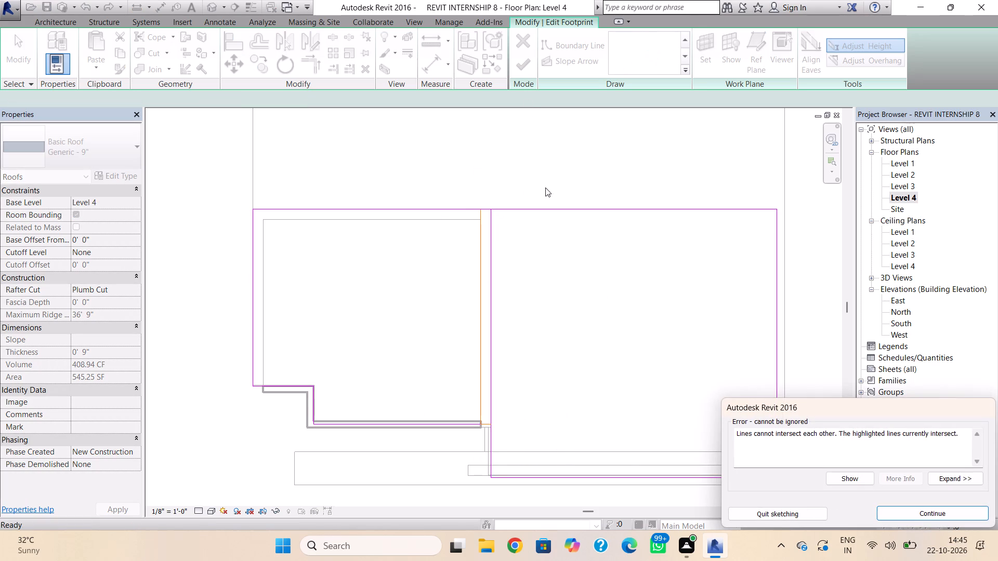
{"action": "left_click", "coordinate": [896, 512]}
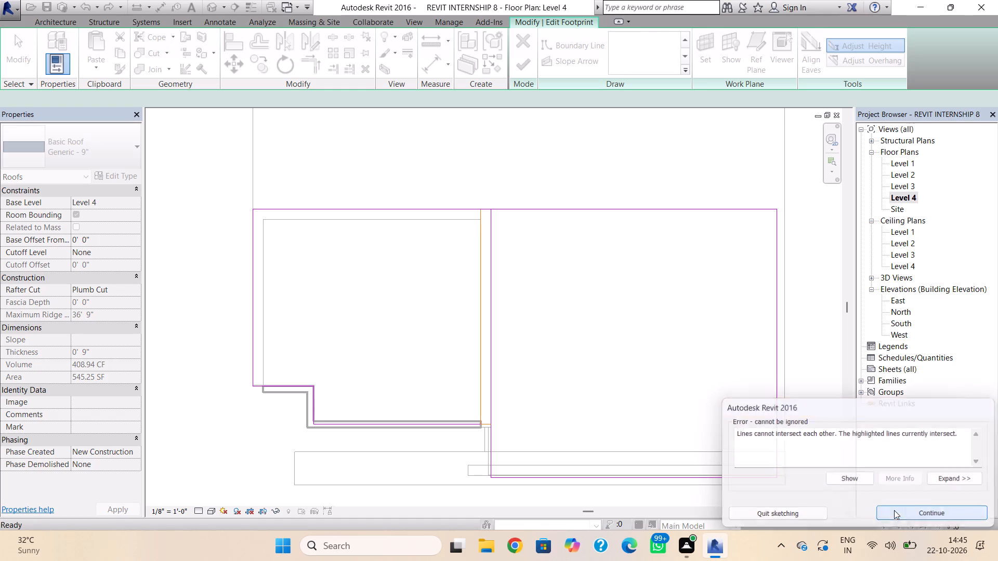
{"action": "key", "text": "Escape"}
Delete both long dividing lines between the upper room portion and the larger roof portion.
{"action": "left_click", "coordinate": [482, 371]}
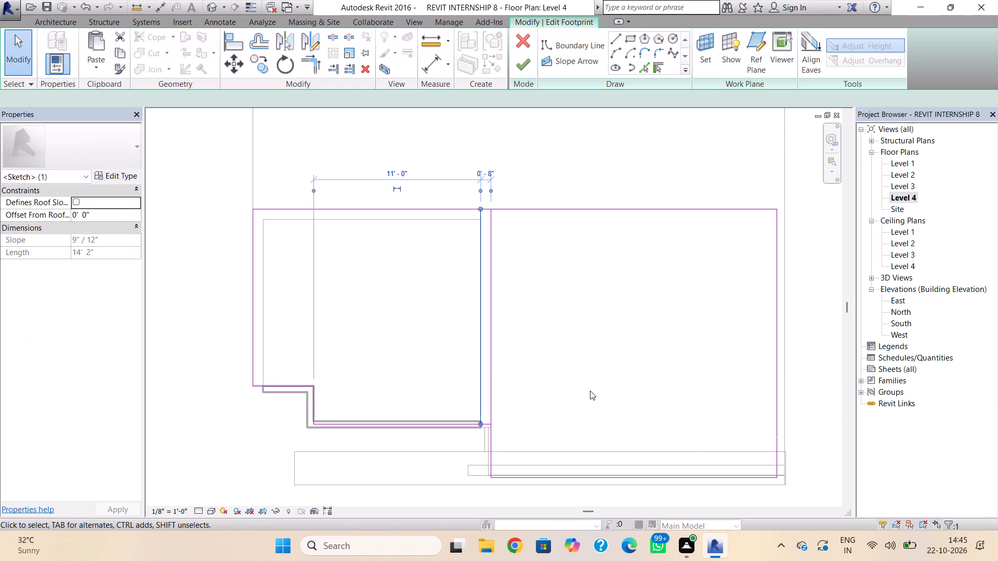
{"action": "key", "text": "Delete"}
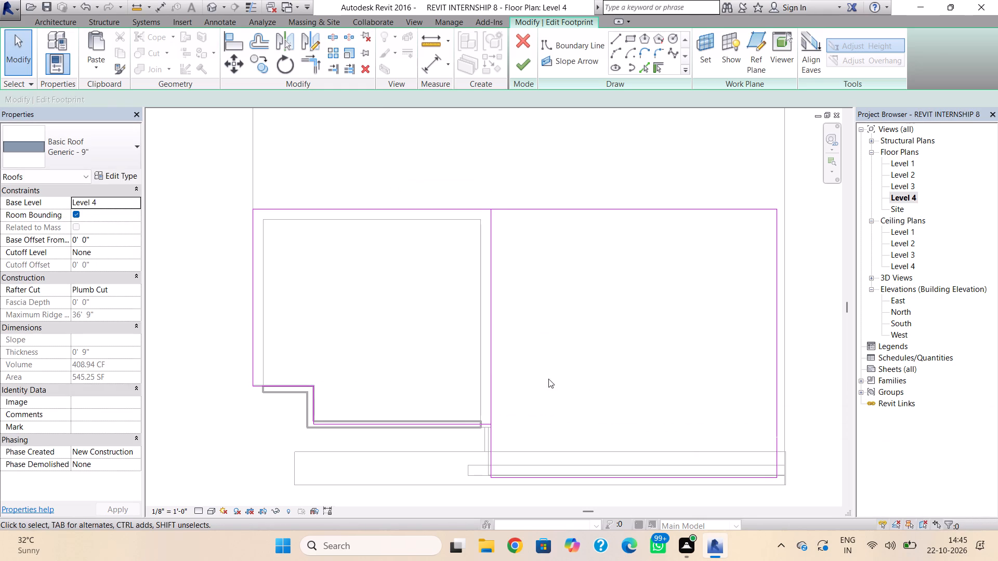
{"action": "left_click", "coordinate": [492, 368]}
{"action": "key", "text": "Delete"}
Redraw the inner dividing line from the rear boundary's end to the front boundary's end, 11' 0" from the front step.
{"action": "left_click", "coordinate": [617, 39]}
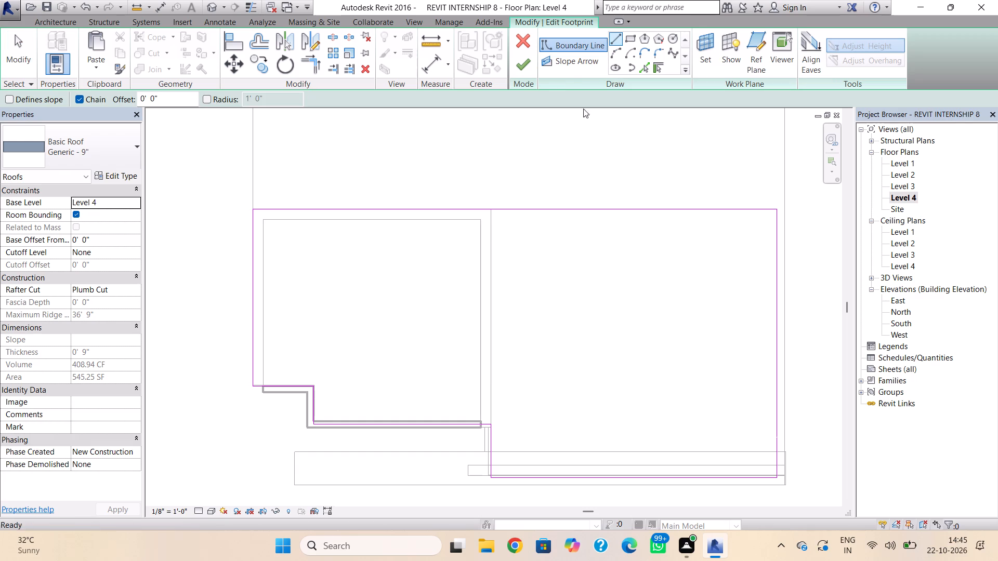
{"action": "left_click", "coordinate": [480, 208]}
{"action": "left_click", "coordinate": [480, 424]}
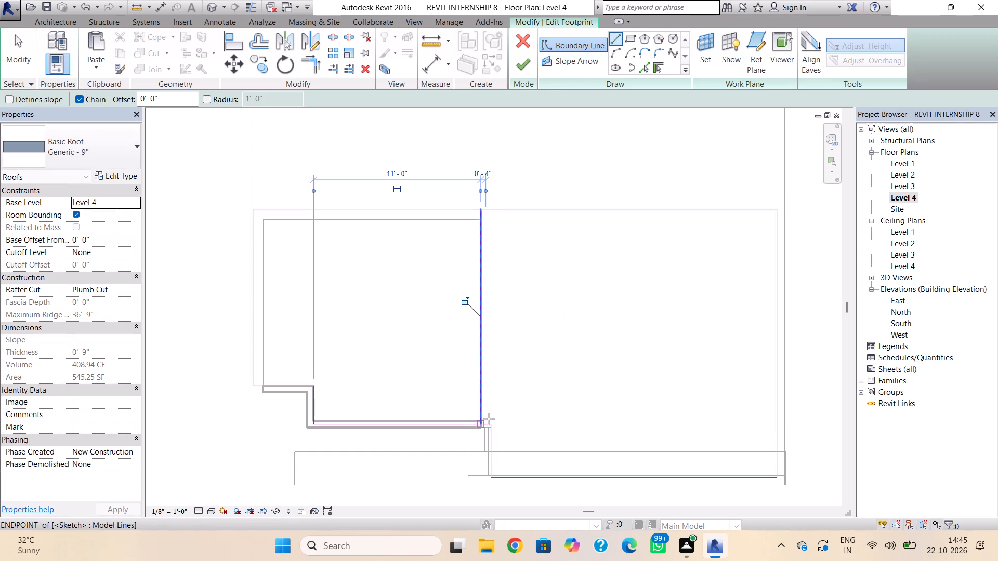
{"action": "key", "text": "Escape"}
{"action": "key", "text": "Escape"}
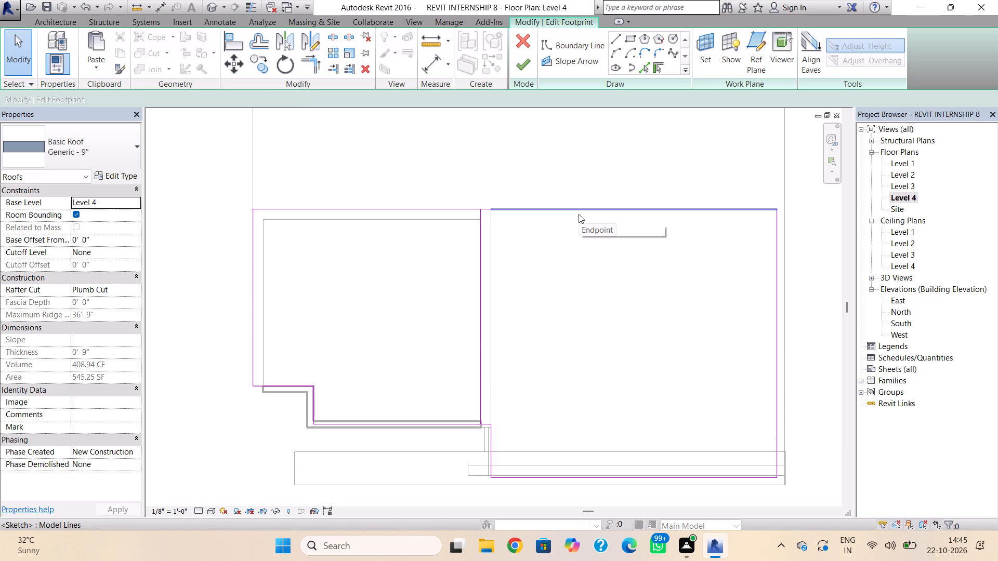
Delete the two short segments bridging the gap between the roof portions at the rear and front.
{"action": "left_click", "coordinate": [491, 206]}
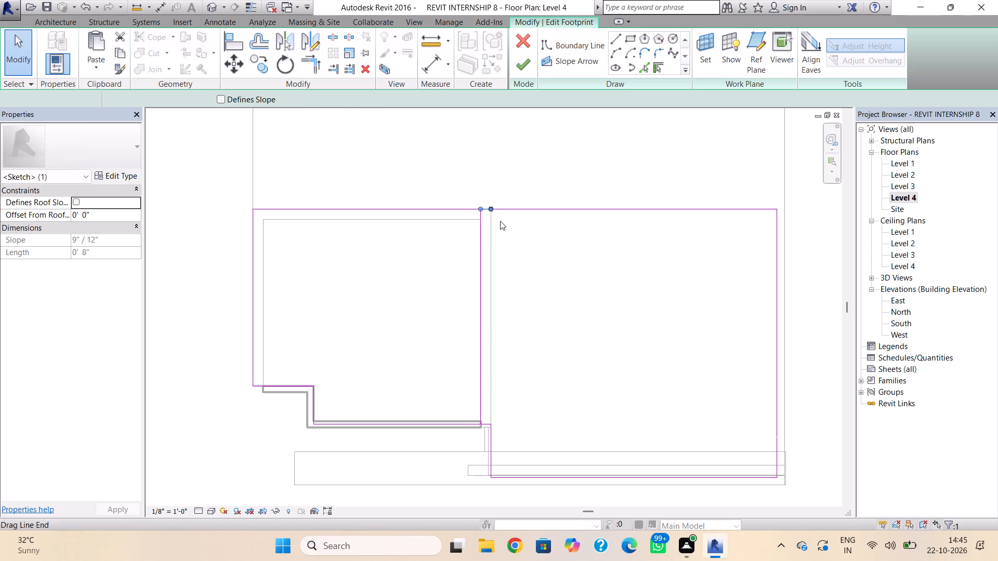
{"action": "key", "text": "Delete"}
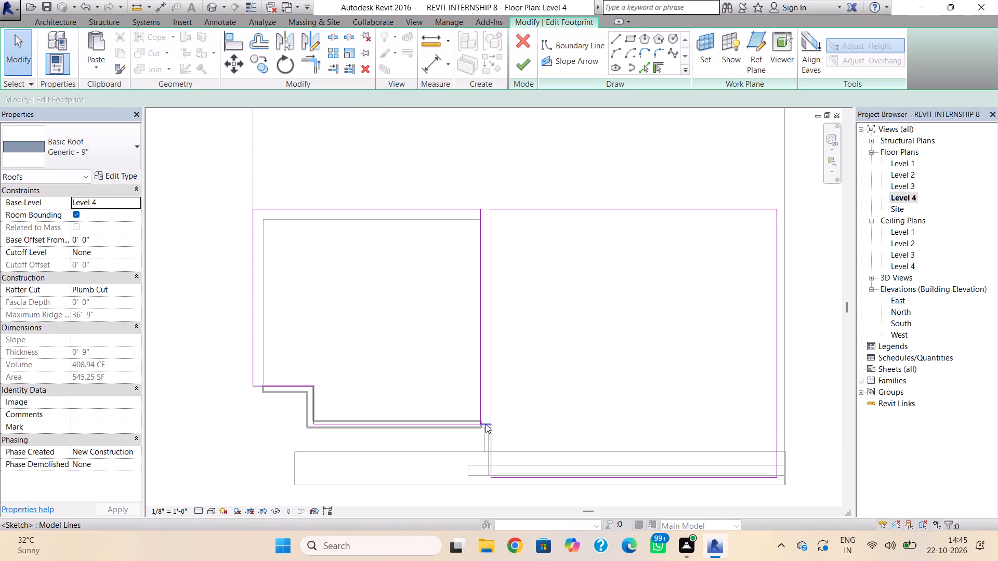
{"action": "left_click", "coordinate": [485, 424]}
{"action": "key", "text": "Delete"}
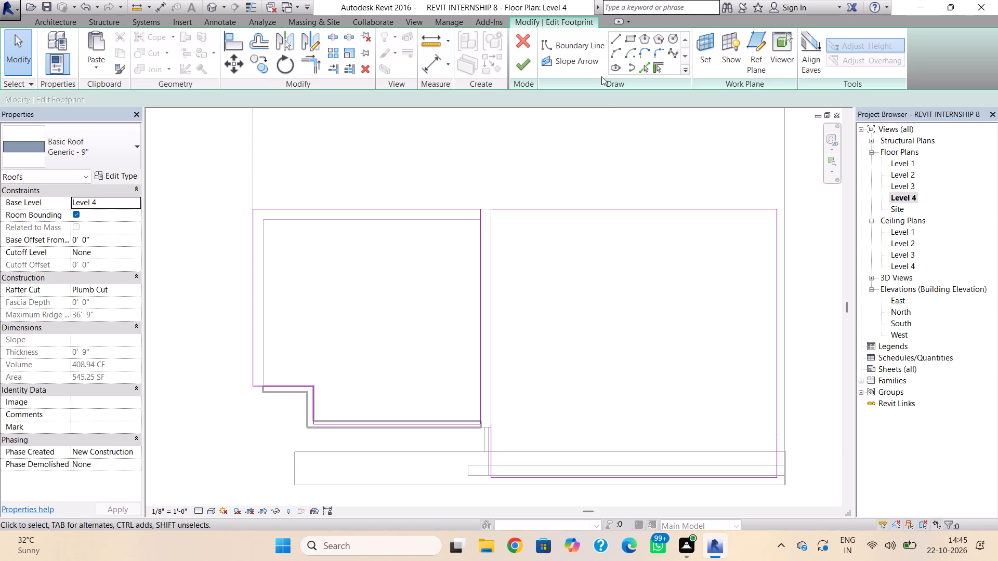
Redraw the larger roof portion's dividing line from its rear corner to the remaining front segment, and try to finish the footprint.
{"action": "left_click", "coordinate": [617, 41]}
{"action": "left_click", "coordinate": [491, 208]}
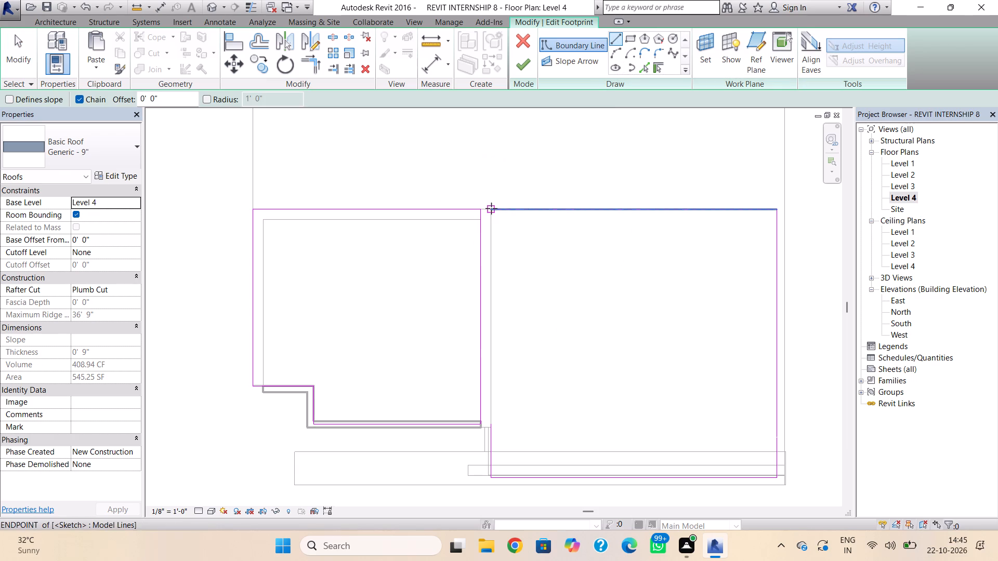
{"action": "left_click", "coordinate": [494, 430]}
{"action": "key", "text": "Delete"}
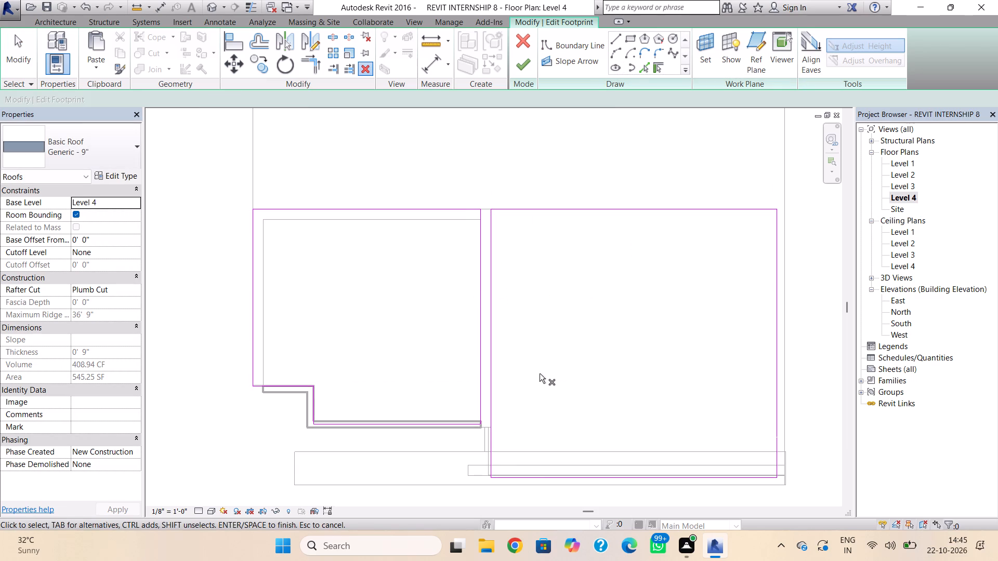
{"action": "left_click", "coordinate": [521, 62]}
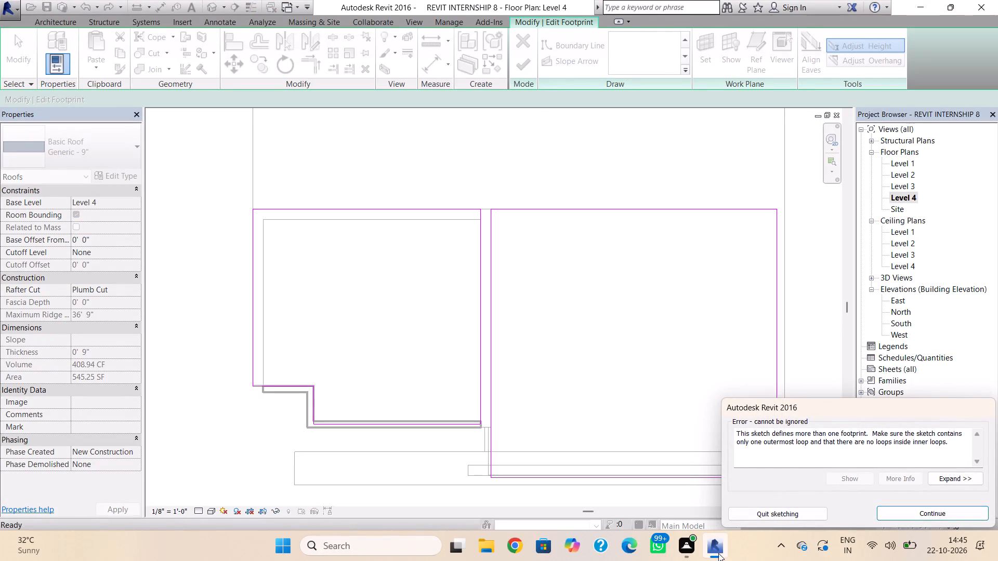
{"action": "left_click", "coordinate": [547, 367]}
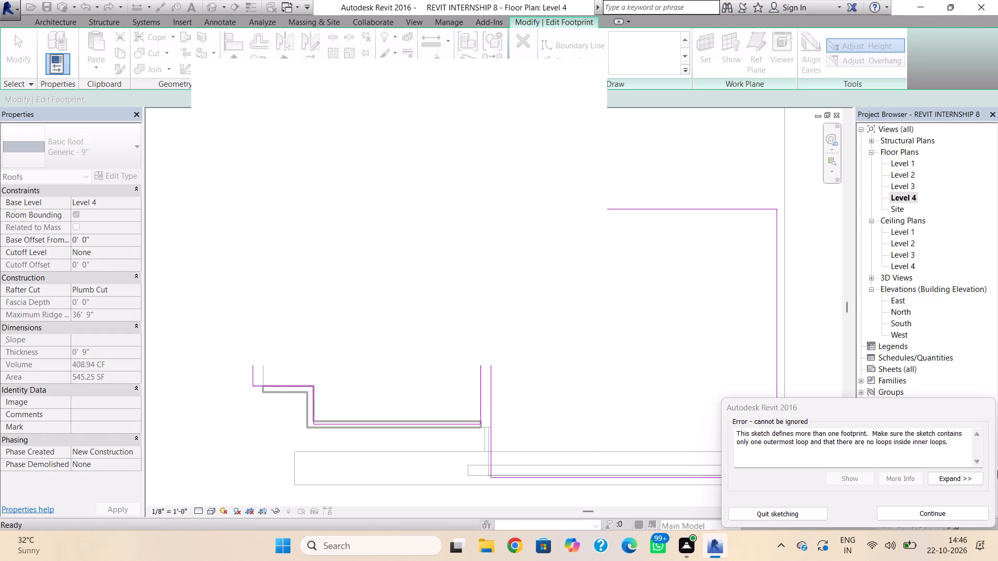
{"action": "left_click", "coordinate": [939, 509]}
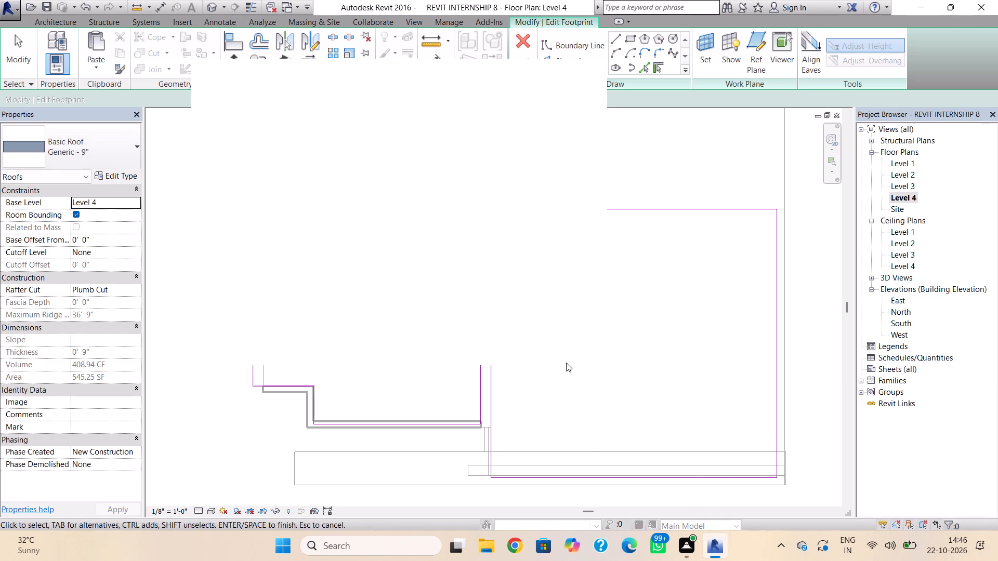
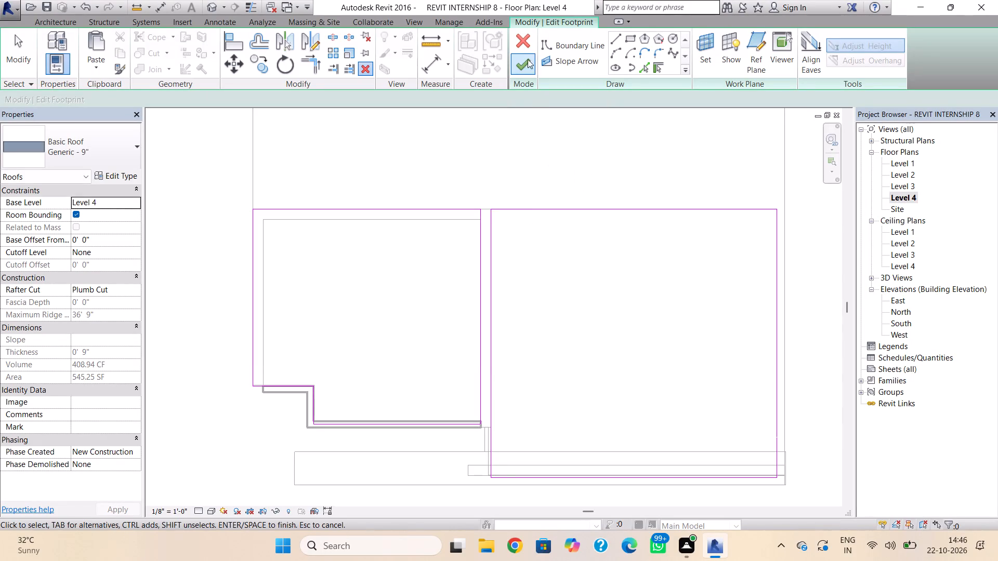
Discard the current split footprint sketch and reopen the Level 4 roof's original footprint for editing.
{"action": "left_click", "coordinate": [527, 42]}
{"action": "left_click", "coordinate": [545, 282]}
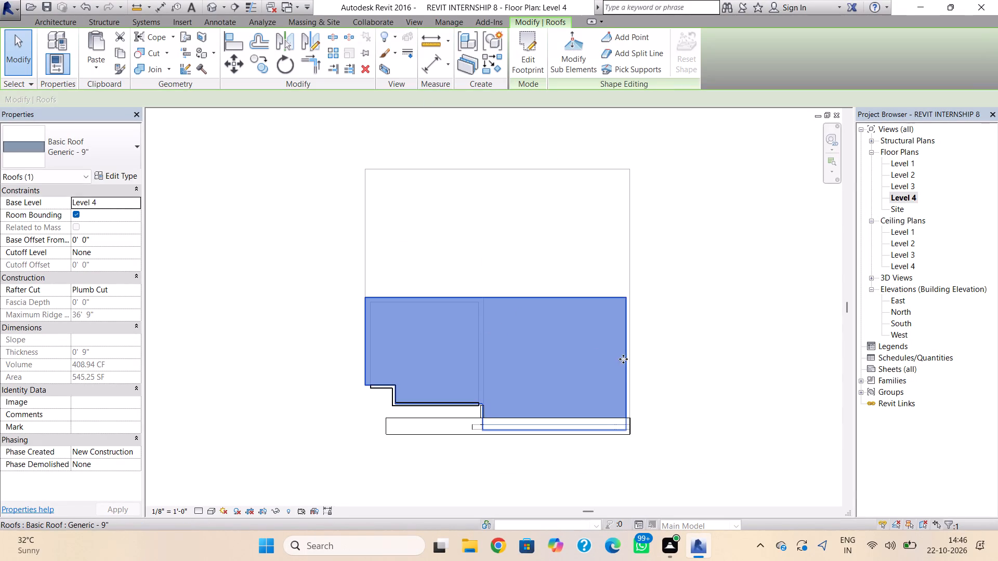
{"action": "left_click", "coordinate": [627, 360]}
{"action": "left_click", "coordinate": [625, 360]}
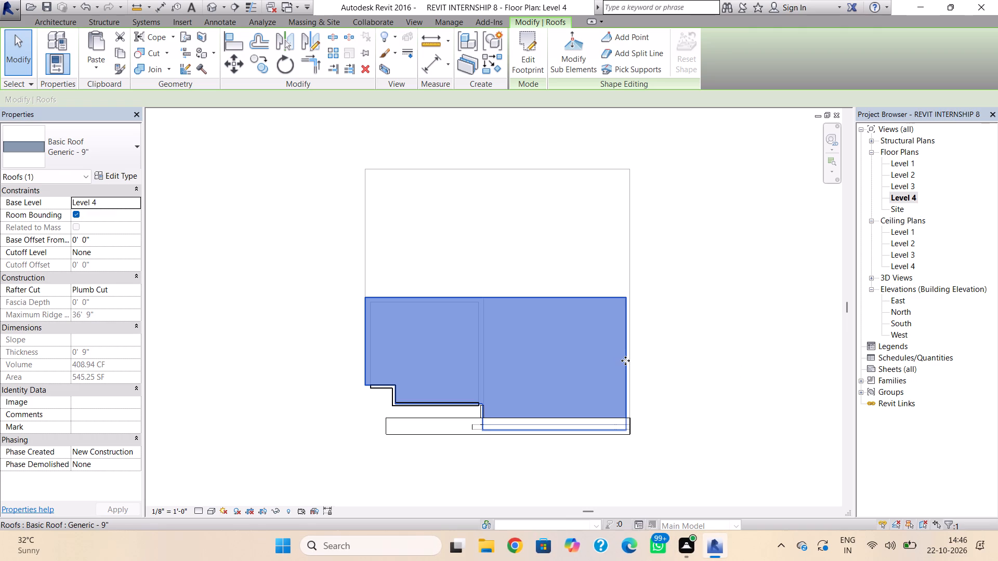
{"action": "left_click", "coordinate": [625, 360]}
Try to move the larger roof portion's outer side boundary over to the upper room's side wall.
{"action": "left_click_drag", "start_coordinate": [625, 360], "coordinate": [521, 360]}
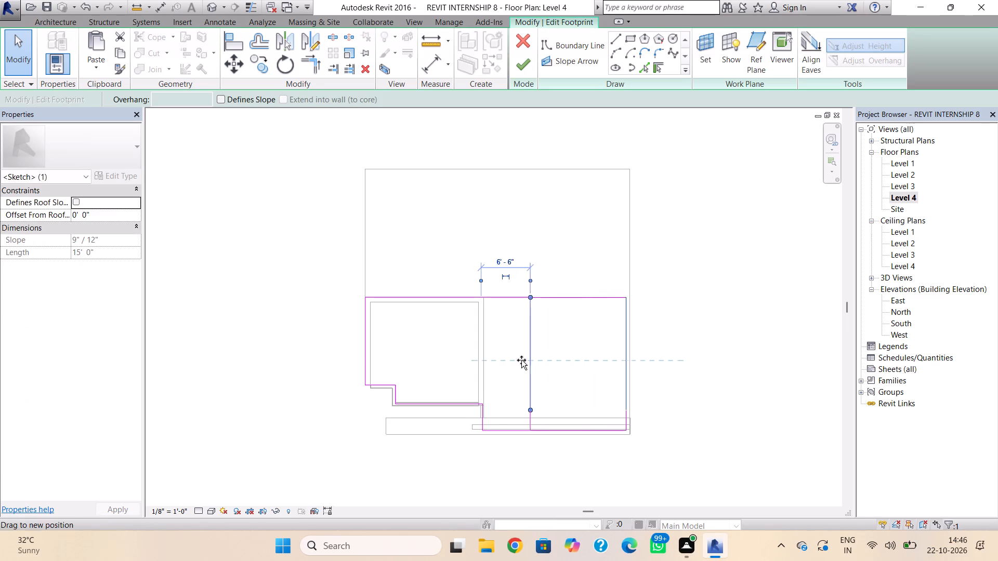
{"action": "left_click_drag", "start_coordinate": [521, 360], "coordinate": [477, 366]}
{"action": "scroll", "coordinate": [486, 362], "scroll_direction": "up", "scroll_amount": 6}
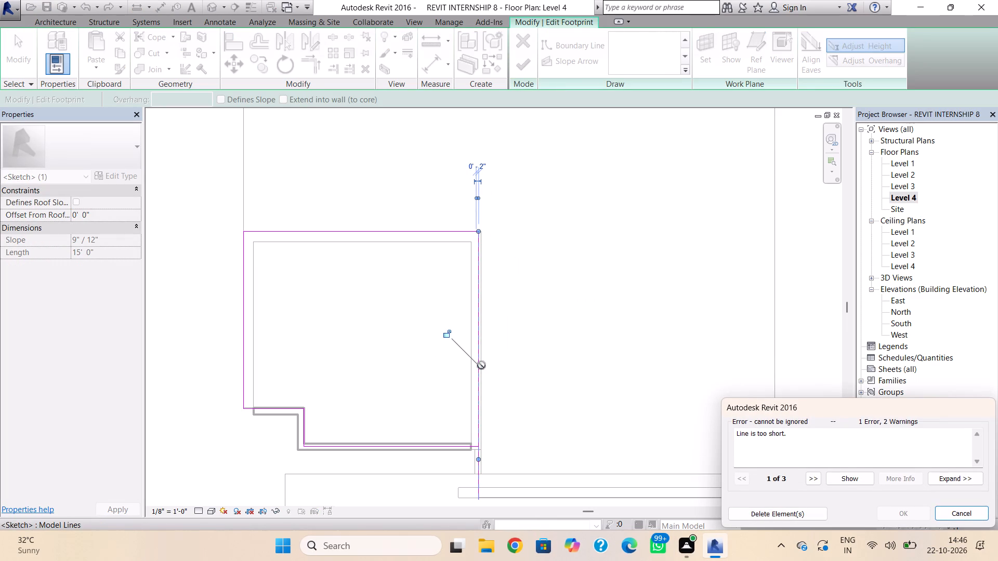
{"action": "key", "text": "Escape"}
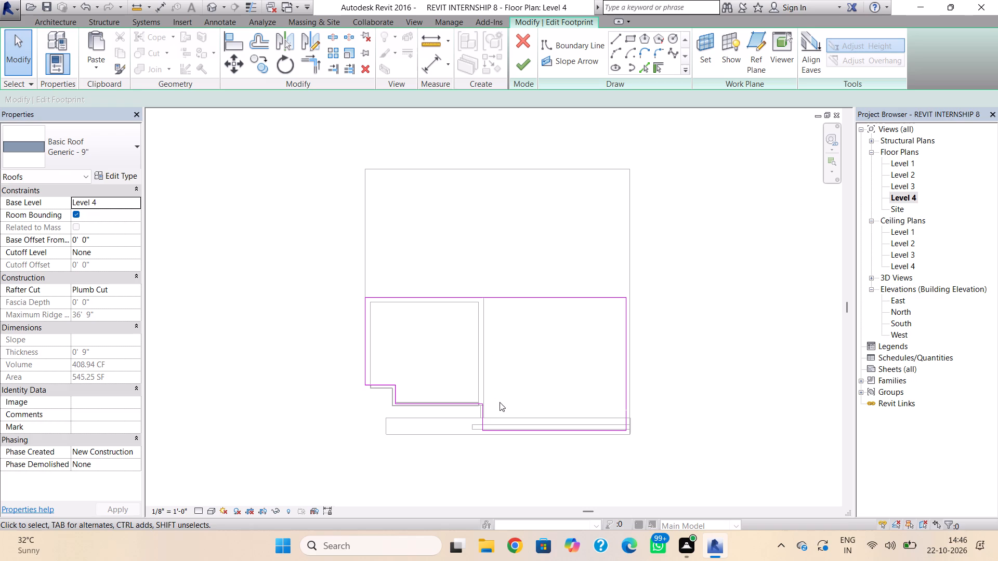
Delete the larger roof portion's front, outer side and rear boundary lines and the short step segment beside the upper room.
{"action": "left_click", "coordinate": [571, 433]}
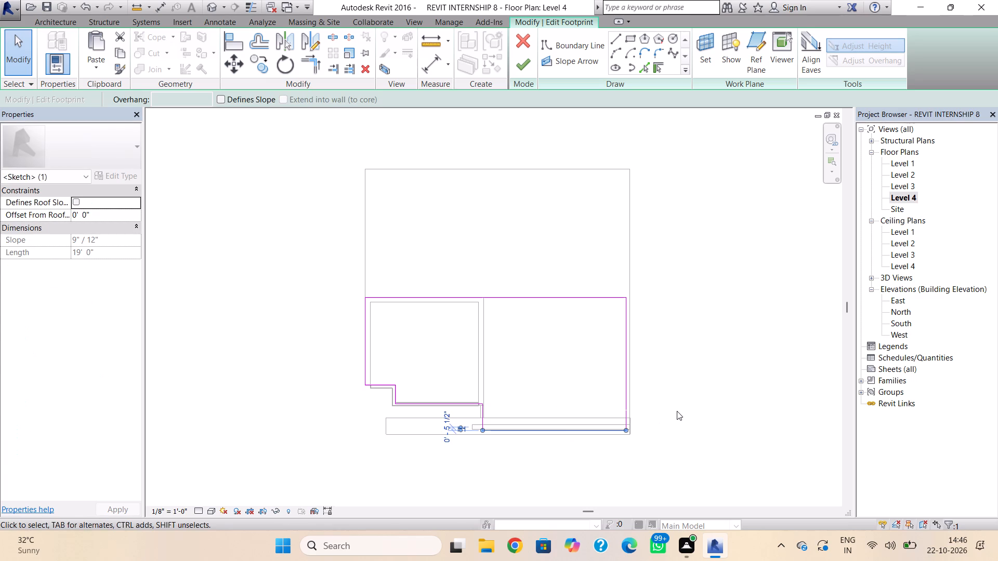
{"action": "key", "text": "Delete"}
{"action": "left_click", "coordinate": [627, 384]}
{"action": "key", "text": "Delete"}
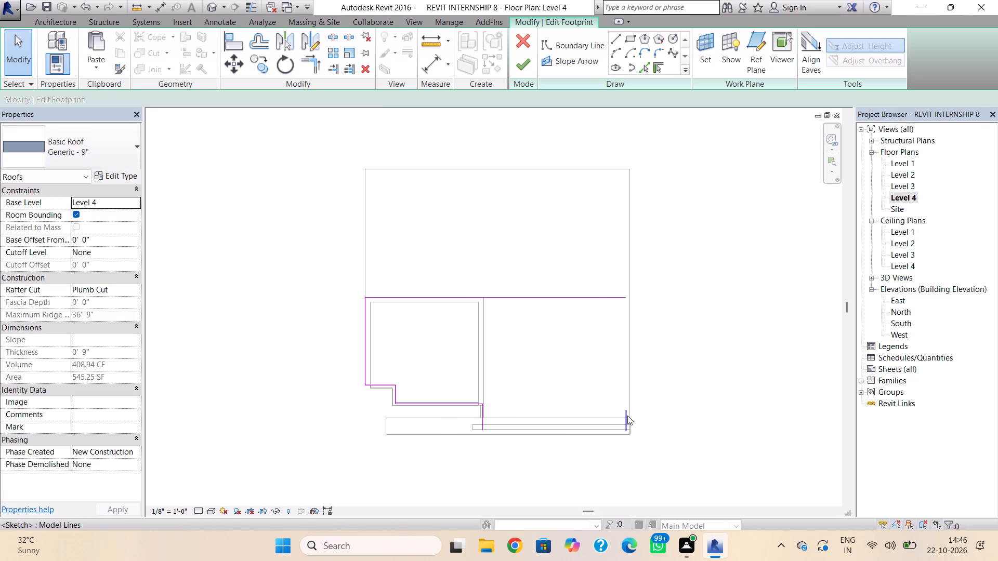
{"action": "left_click", "coordinate": [627, 416]}
{"action": "key", "text": "Delete"}
{"action": "left_click", "coordinate": [574, 295]}
{"action": "key", "text": "Delete"}
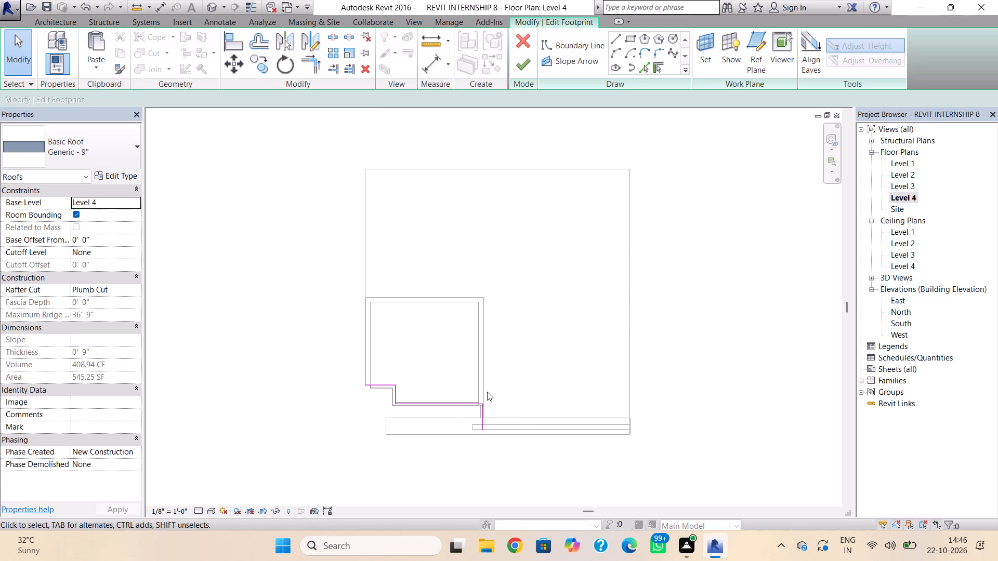
{"action": "left_click", "coordinate": [483, 412]}
{"action": "key", "text": "Delete"}
Shorten the upper room's front boundary line to the inner face of the side wall, undoing any accidental deletion of it.
{"action": "left_click", "coordinate": [486, 405]}
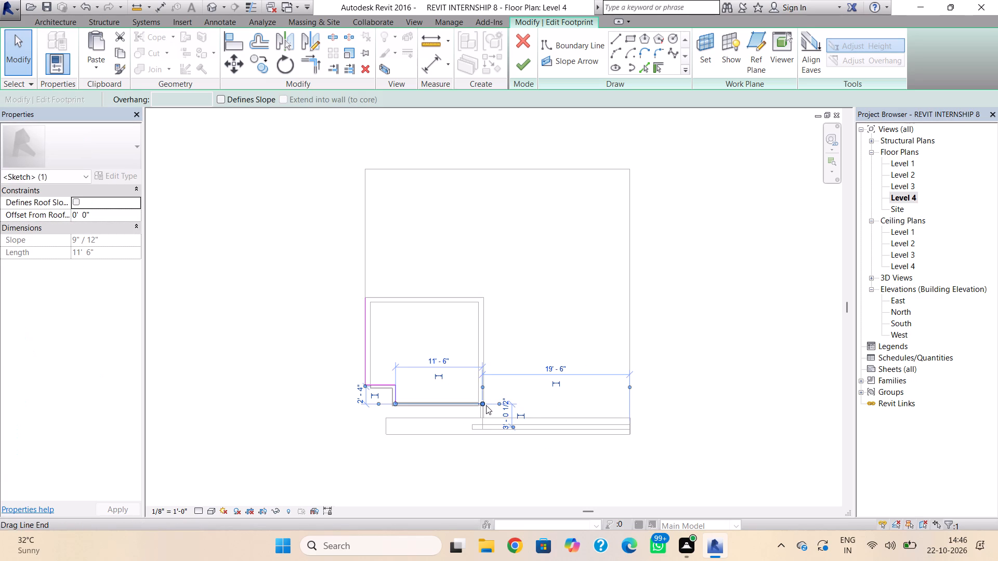
{"action": "scroll", "coordinate": [484, 405], "scroll_direction": "up", "scroll_amount": 5}
{"action": "left_click_drag", "start_coordinate": [481, 402], "coordinate": [472, 403]}
{"action": "key", "text": "Delete"}
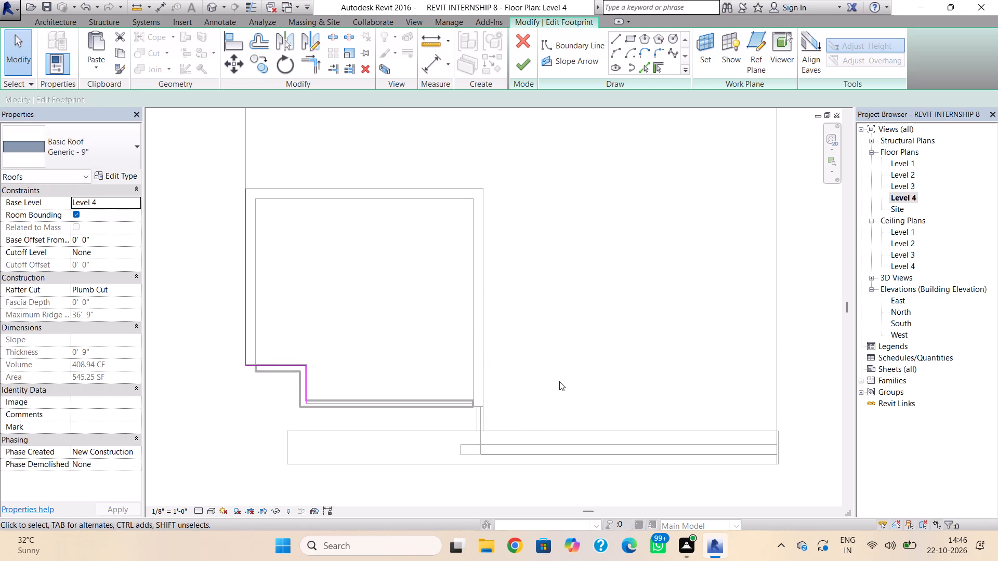
{"action": "key", "text": "ctrl+z"}
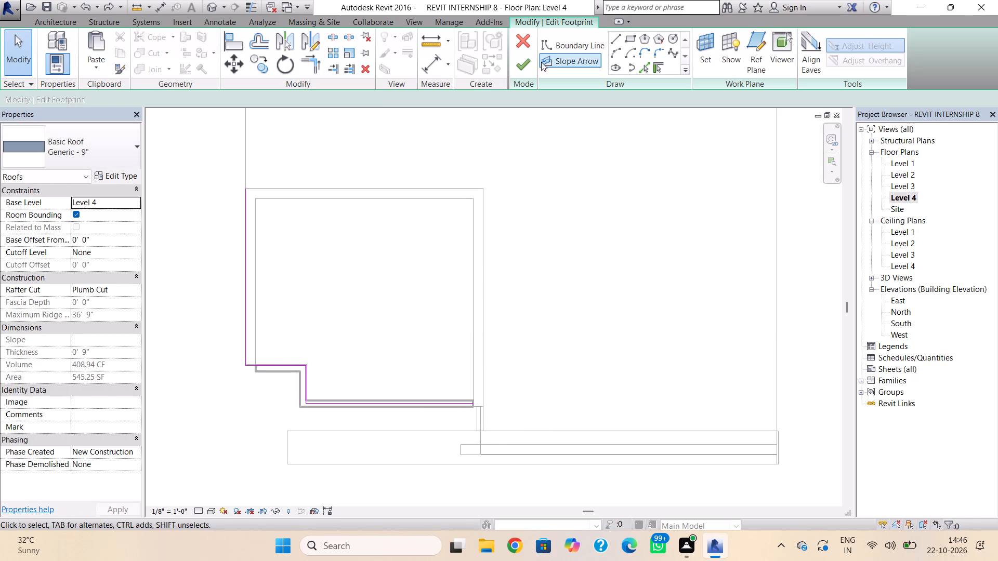
Draw a 15' 0" rear boundary line and a side boundary along the side wall's inner face, and try to finish the footprint.
{"action": "left_click", "coordinate": [610, 39]}
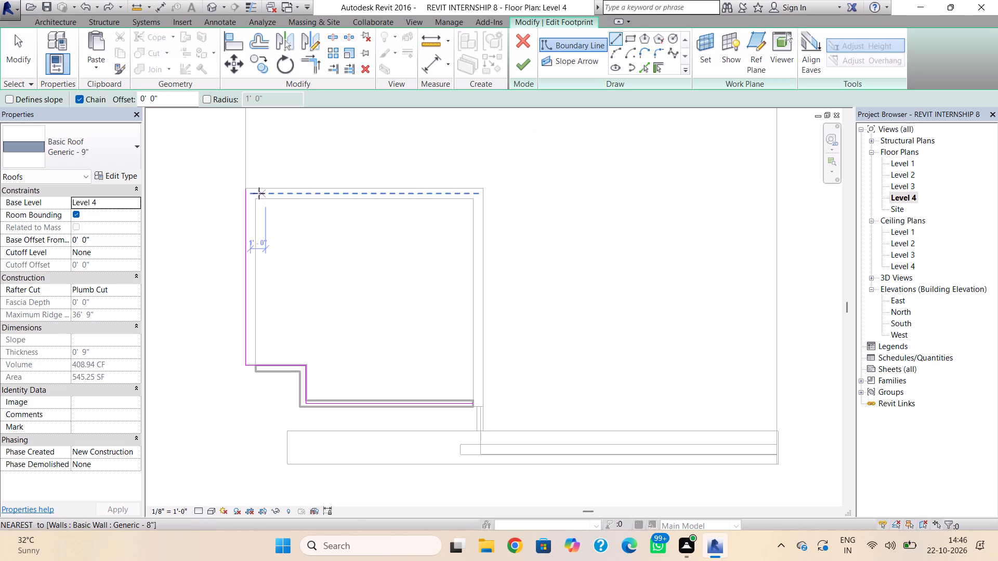
{"action": "left_click", "coordinate": [245, 189]}
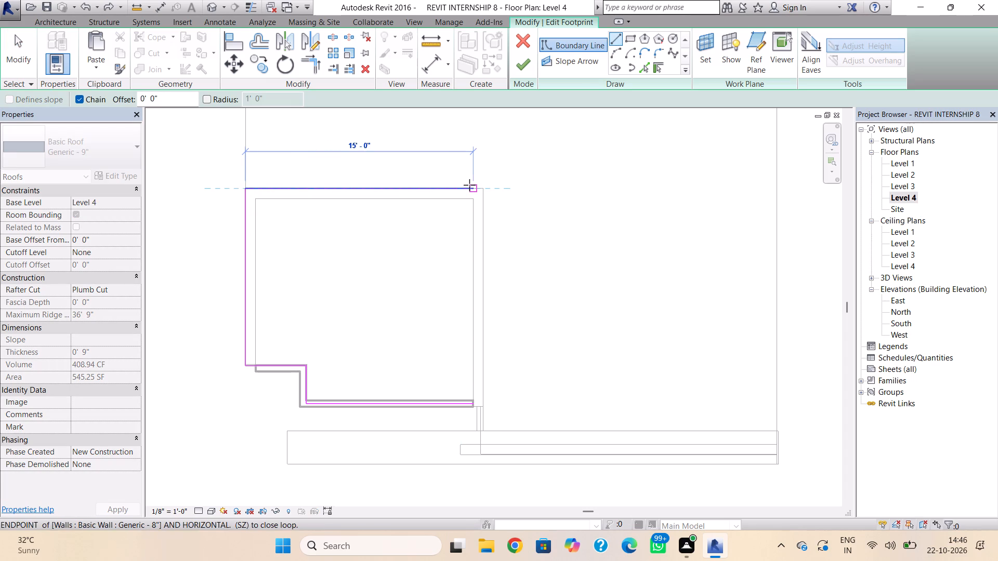
{"action": "left_click", "coordinate": [473, 188]}
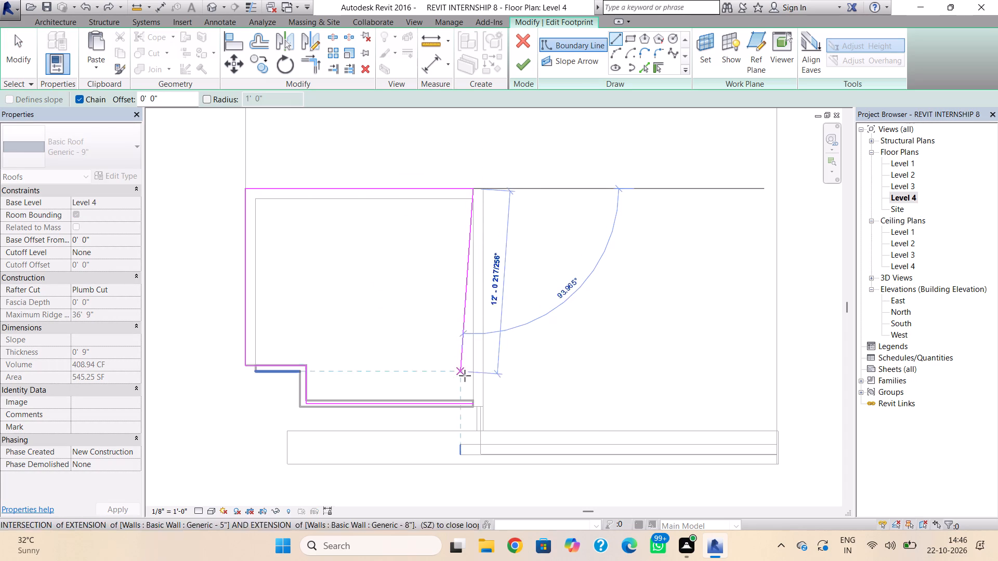
{"action": "left_click", "coordinate": [472, 397]}
{"action": "key", "text": "Escape"}
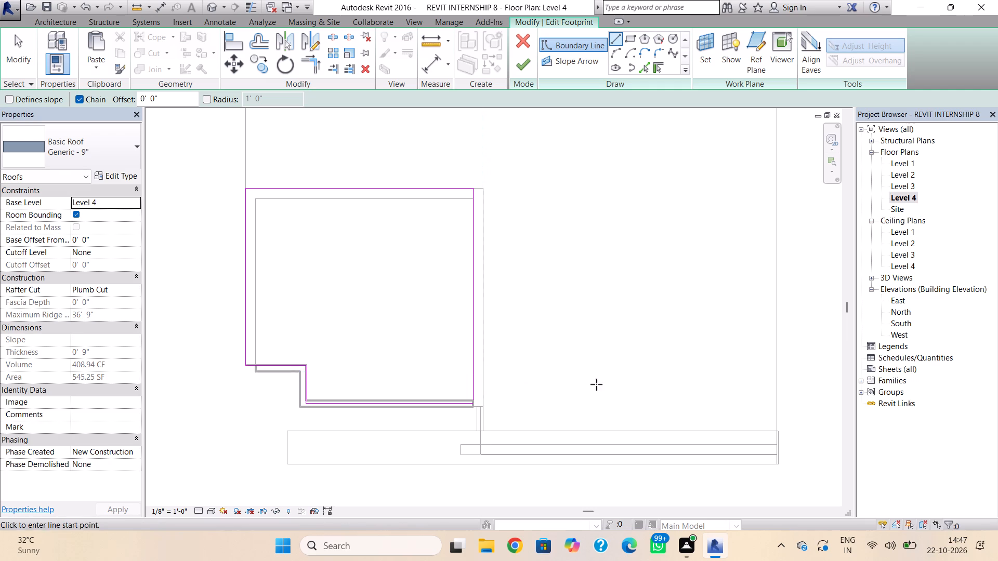
{"action": "left_click", "coordinate": [529, 66]}
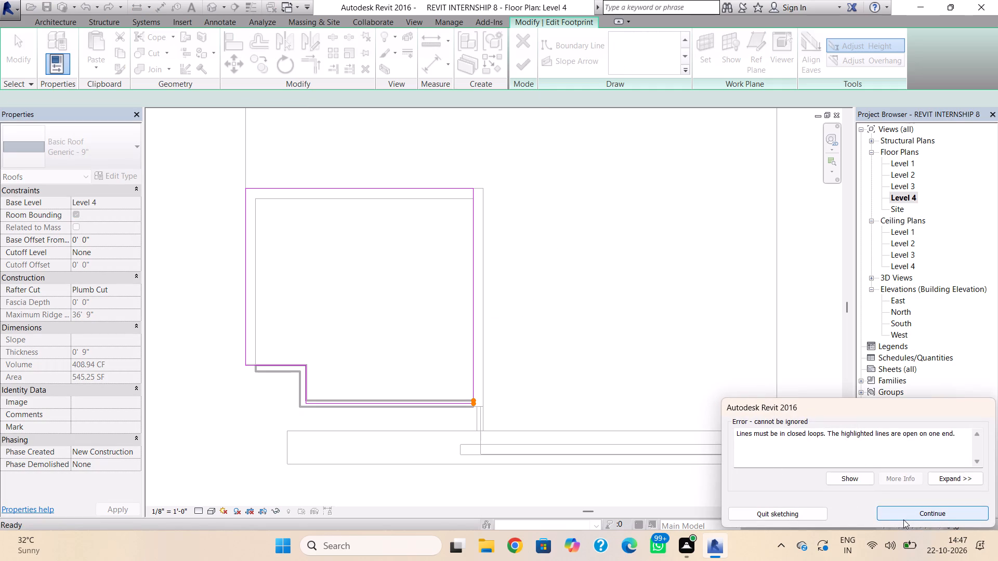
{"action": "left_click", "coordinate": [910, 520]}
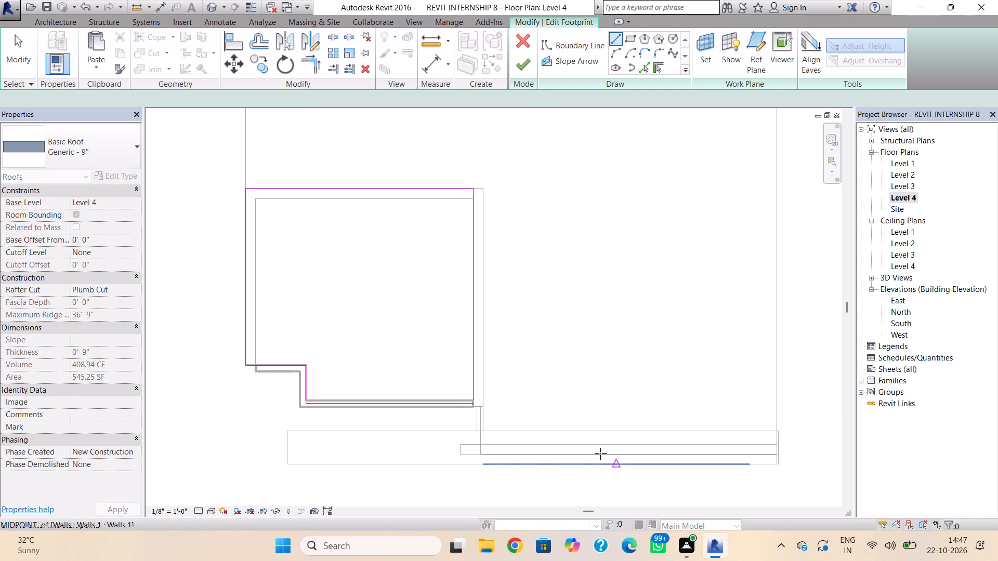
Extend the side boundary line to meet the front boundary line at the corner and finish the roof footprint.
{"action": "scroll", "coordinate": [456, 394], "scroll_direction": "up", "scroll_amount": 8}
{"action": "scroll", "coordinate": [489, 442], "scroll_direction": "up", "scroll_amount": 2}
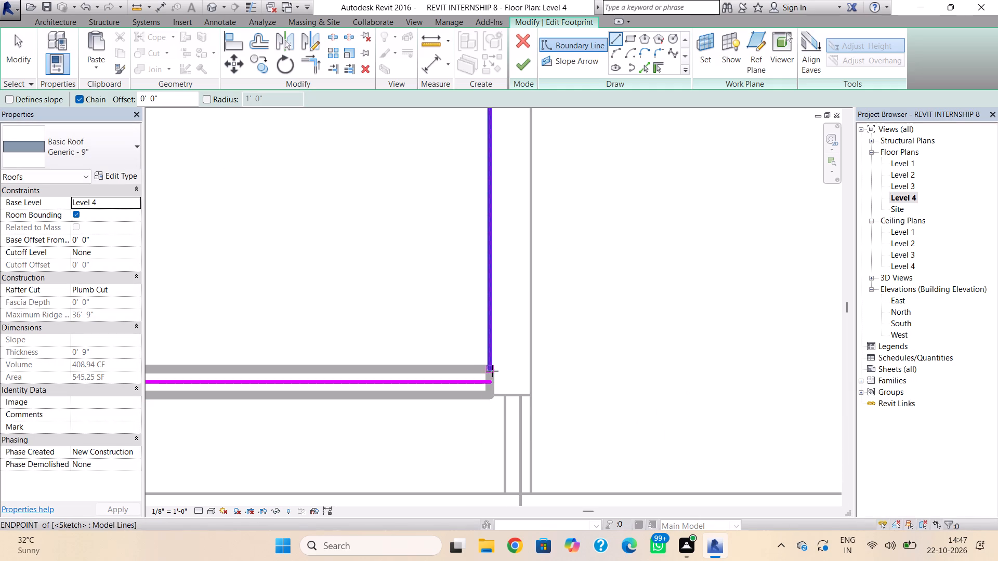
{"action": "left_click", "coordinate": [492, 370]}
{"action": "key", "text": "Escape"}
{"action": "key", "text": "Escape"}
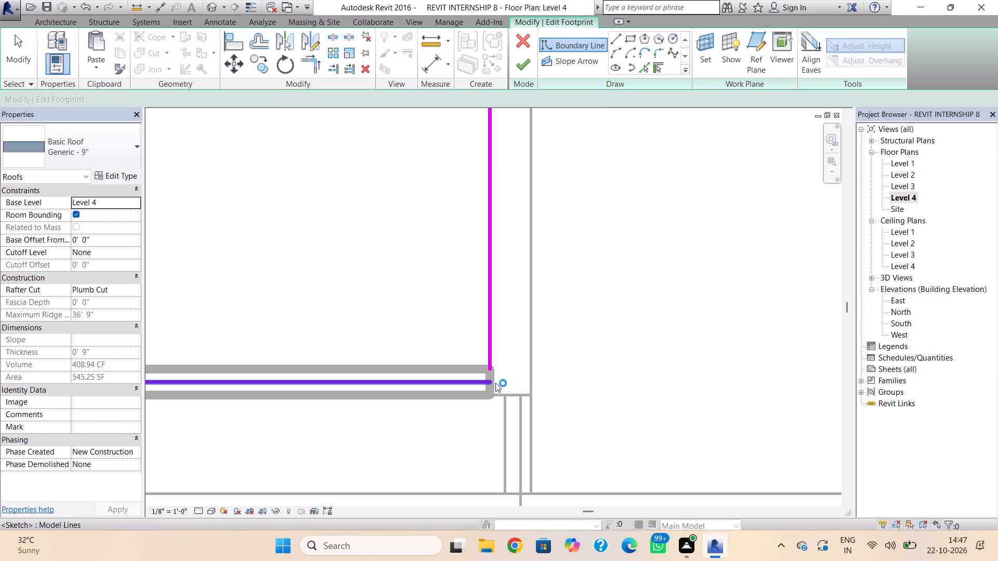
{"action": "left_click", "coordinate": [495, 383]}
{"action": "key", "text": "Escape"}
{"action": "left_click", "coordinate": [494, 369]}
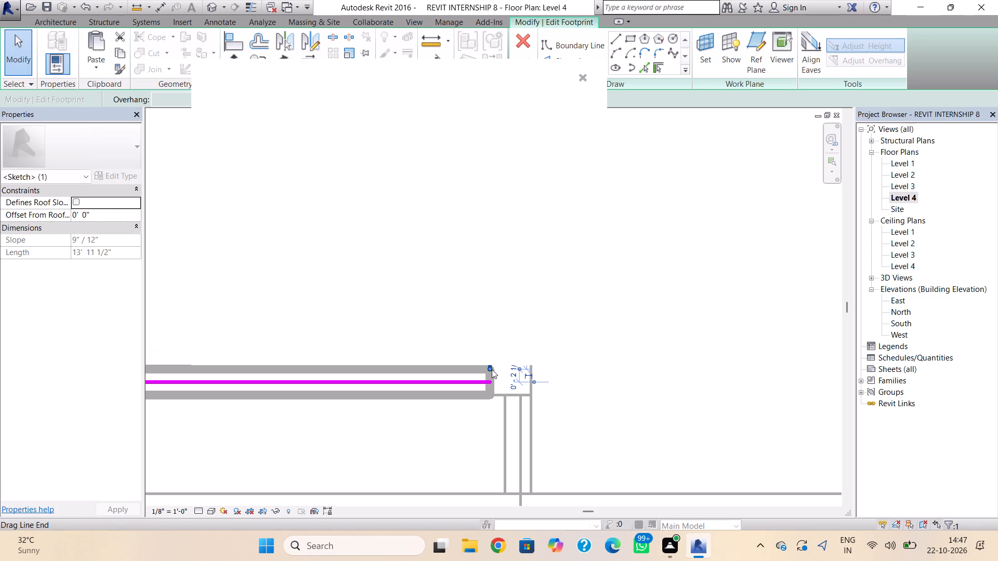
{"action": "left_click_drag", "start_coordinate": [491, 368], "coordinate": [491, 378]}
{"action": "left_click", "coordinate": [659, 372]}
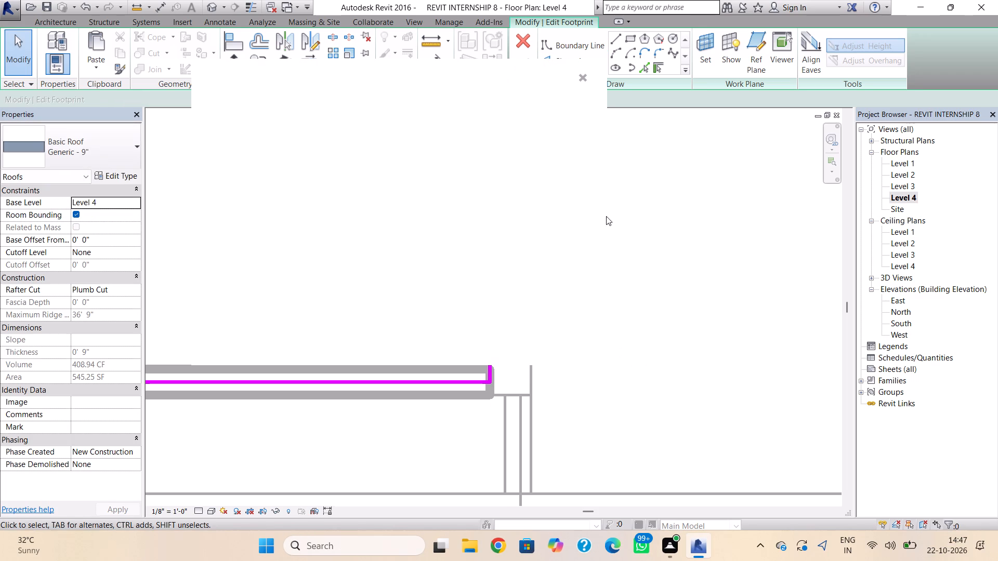
{"action": "left_click", "coordinate": [585, 74]}
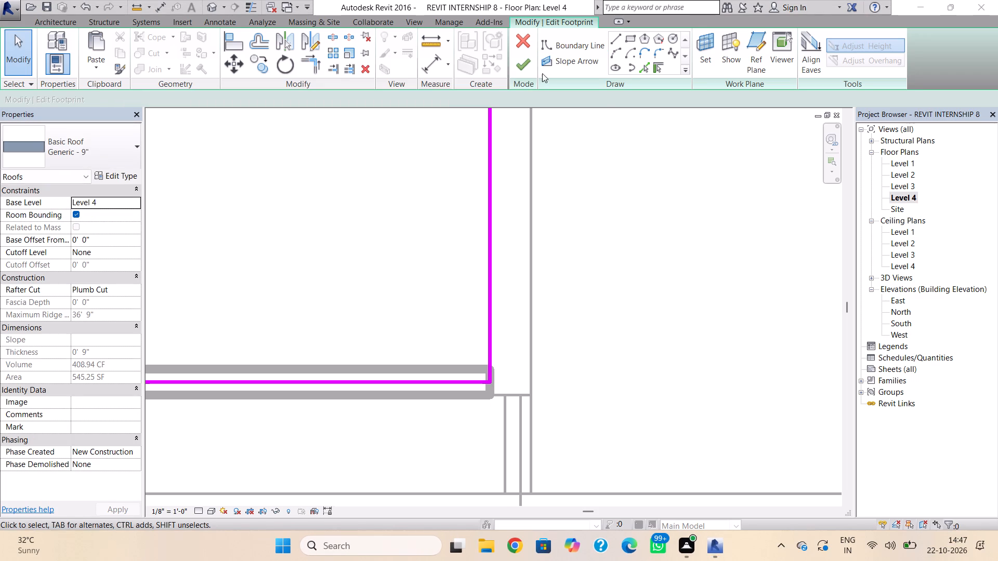
{"action": "left_click", "coordinate": [529, 73]}
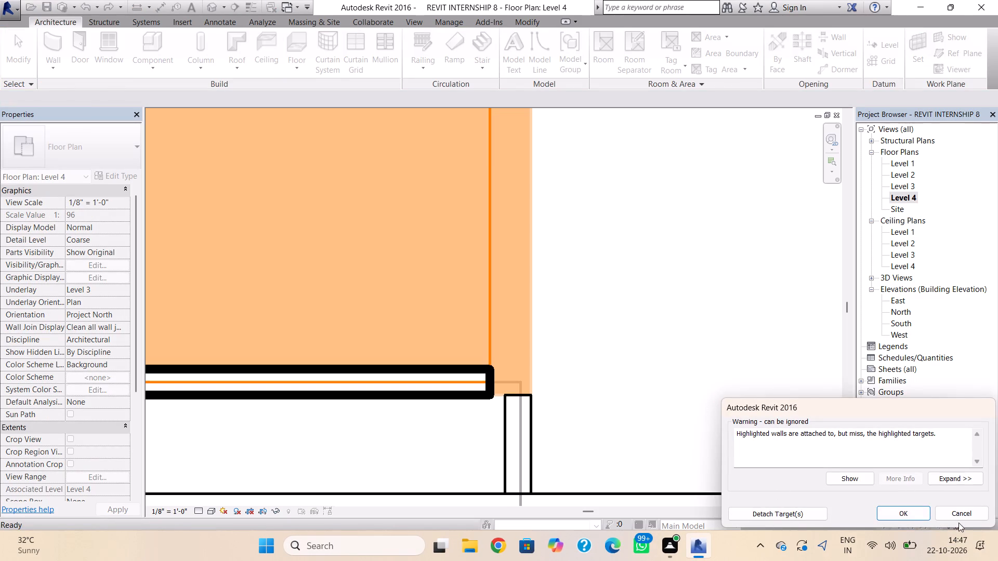
{"action": "left_click", "coordinate": [917, 513]}
Save the project and open the 3D view.
{"action": "scroll", "coordinate": [681, 469], "scroll_direction": "down", "scroll_amount": 6}
{"action": "middle_click_drag", "start_coordinate": [669, 466], "coordinate": [669, 467]}
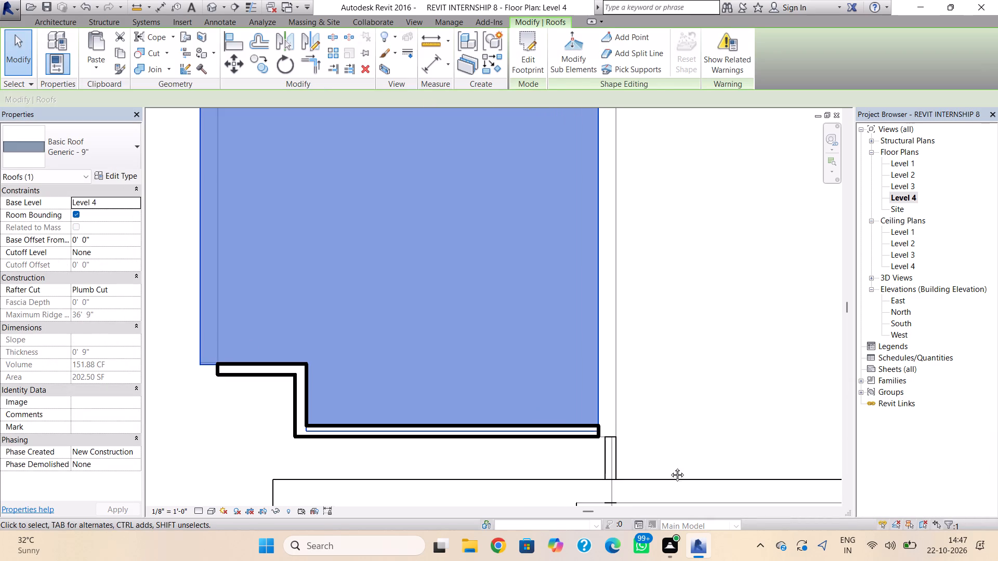
{"action": "middle_click_drag", "start_coordinate": [669, 467], "coordinate": [651, 497]}
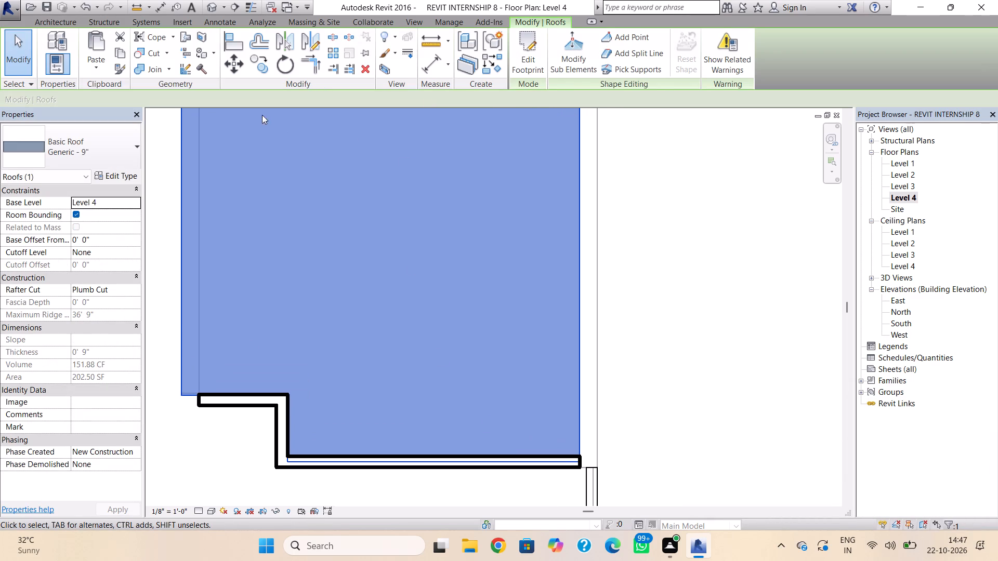
{"action": "left_click", "coordinate": [216, 7]}
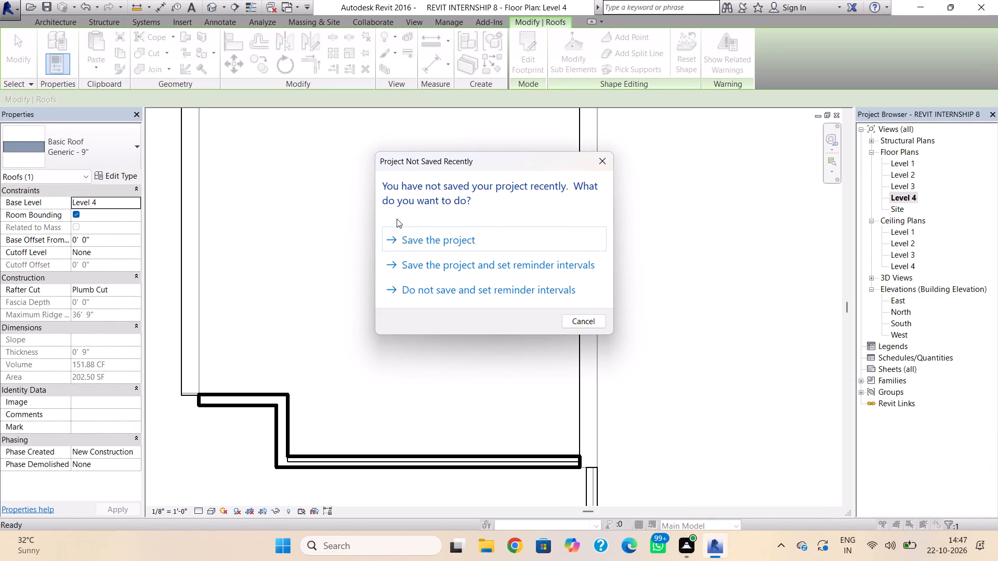
{"action": "left_click", "coordinate": [404, 237]}
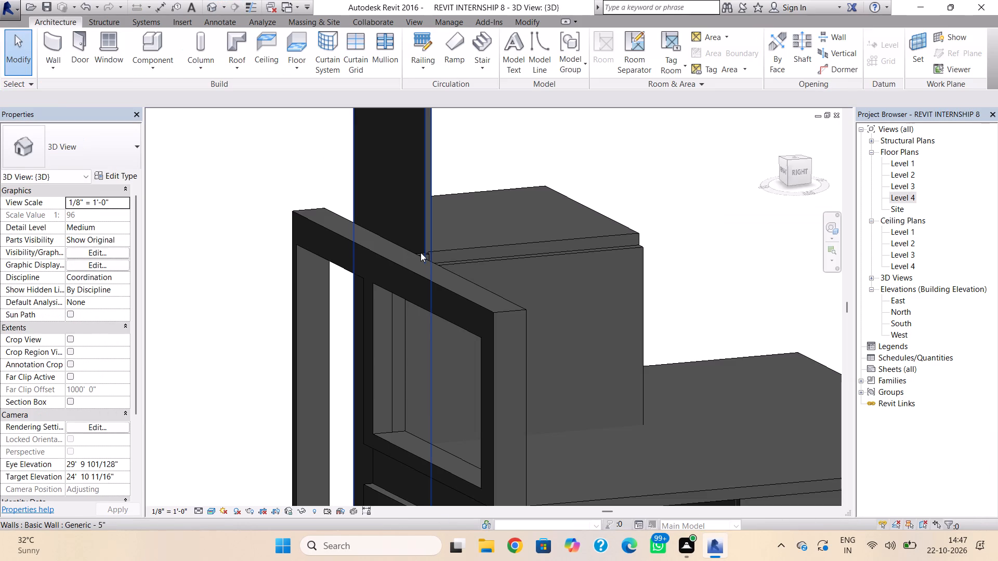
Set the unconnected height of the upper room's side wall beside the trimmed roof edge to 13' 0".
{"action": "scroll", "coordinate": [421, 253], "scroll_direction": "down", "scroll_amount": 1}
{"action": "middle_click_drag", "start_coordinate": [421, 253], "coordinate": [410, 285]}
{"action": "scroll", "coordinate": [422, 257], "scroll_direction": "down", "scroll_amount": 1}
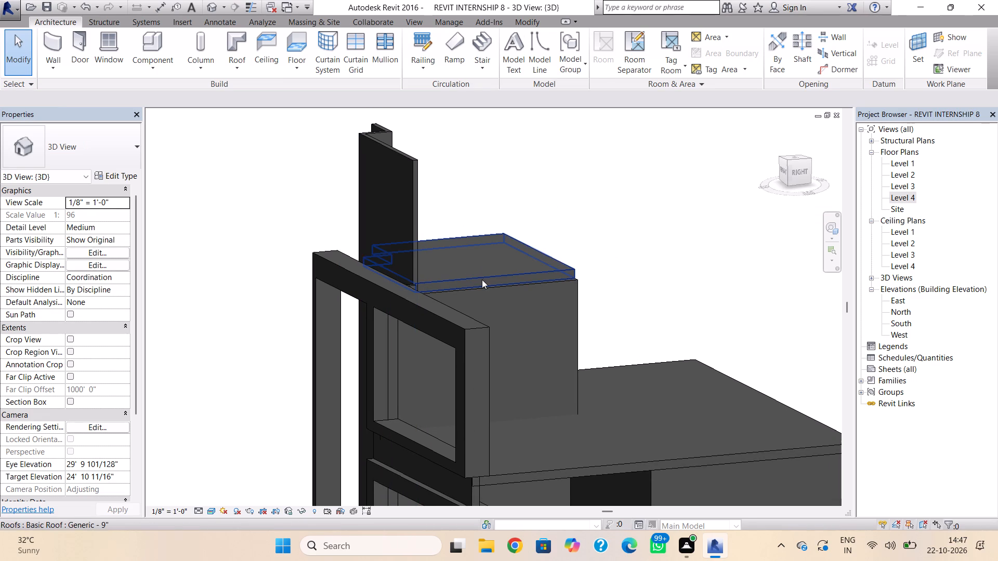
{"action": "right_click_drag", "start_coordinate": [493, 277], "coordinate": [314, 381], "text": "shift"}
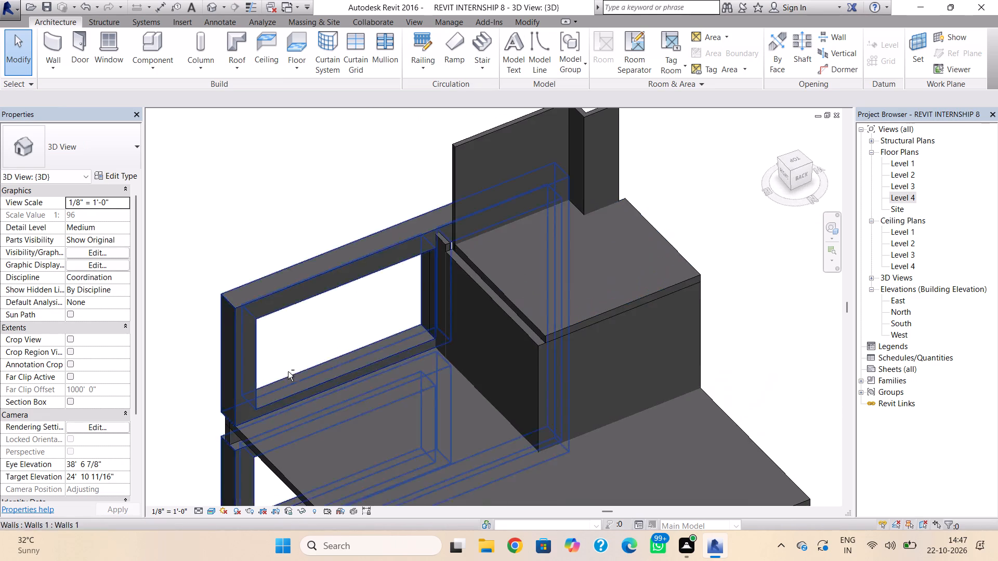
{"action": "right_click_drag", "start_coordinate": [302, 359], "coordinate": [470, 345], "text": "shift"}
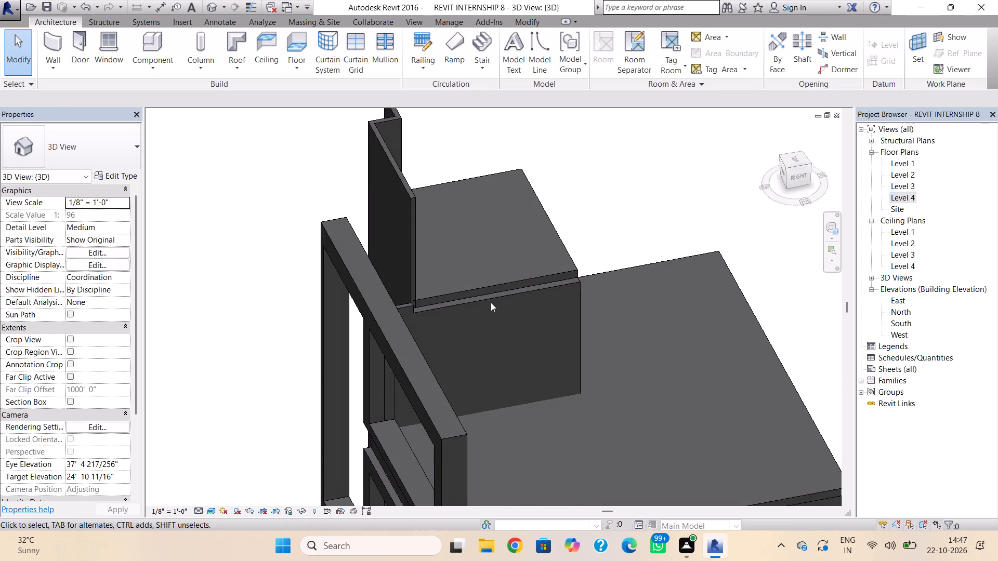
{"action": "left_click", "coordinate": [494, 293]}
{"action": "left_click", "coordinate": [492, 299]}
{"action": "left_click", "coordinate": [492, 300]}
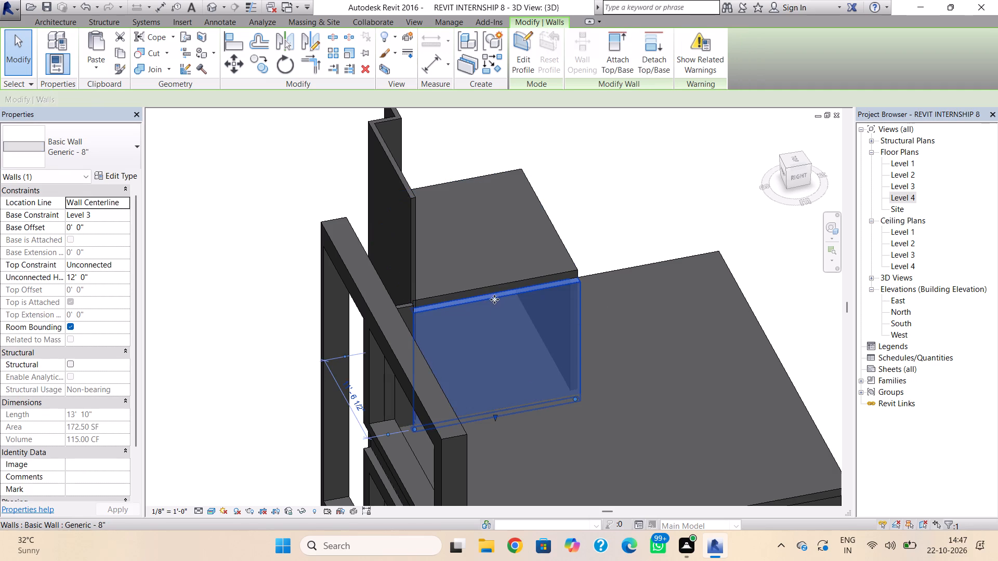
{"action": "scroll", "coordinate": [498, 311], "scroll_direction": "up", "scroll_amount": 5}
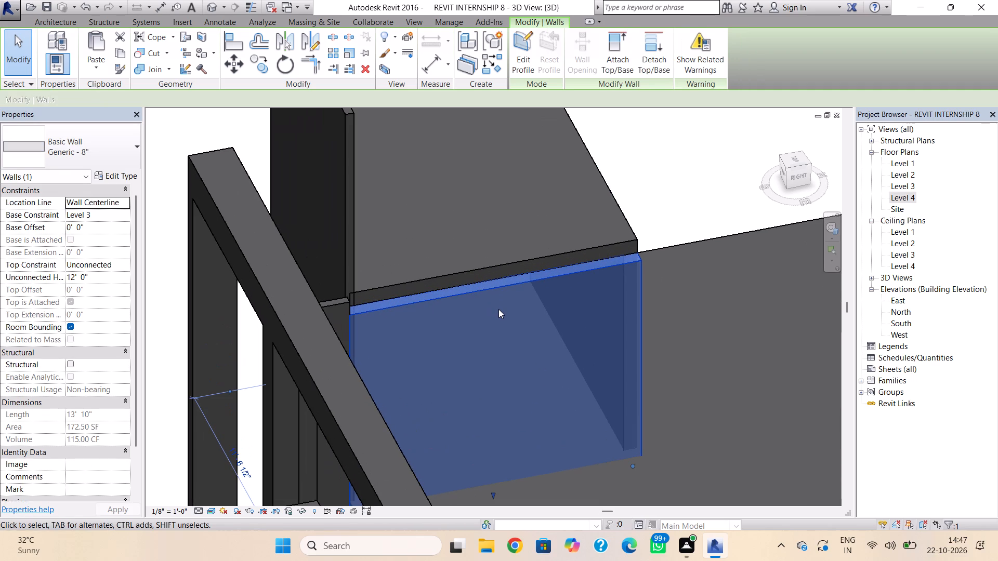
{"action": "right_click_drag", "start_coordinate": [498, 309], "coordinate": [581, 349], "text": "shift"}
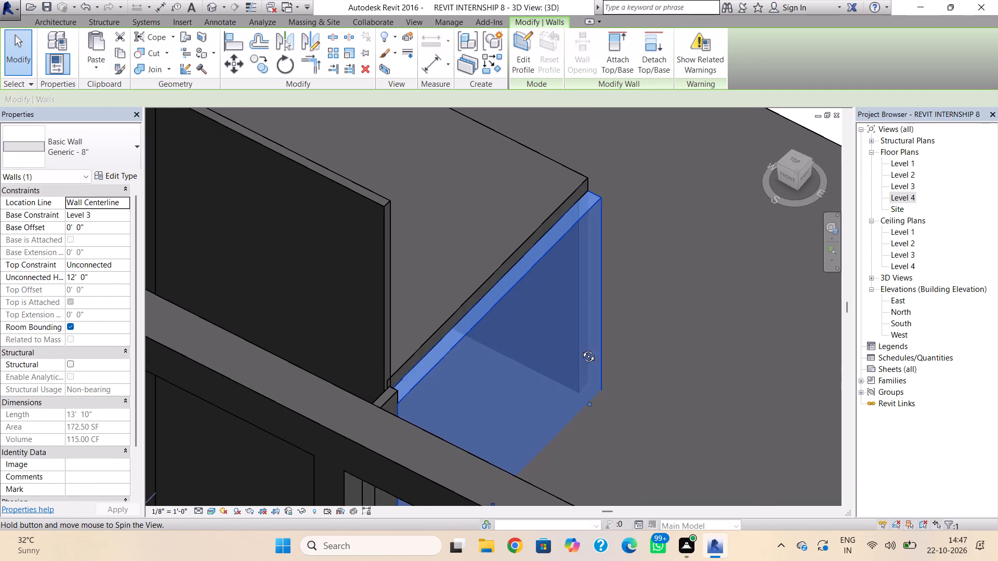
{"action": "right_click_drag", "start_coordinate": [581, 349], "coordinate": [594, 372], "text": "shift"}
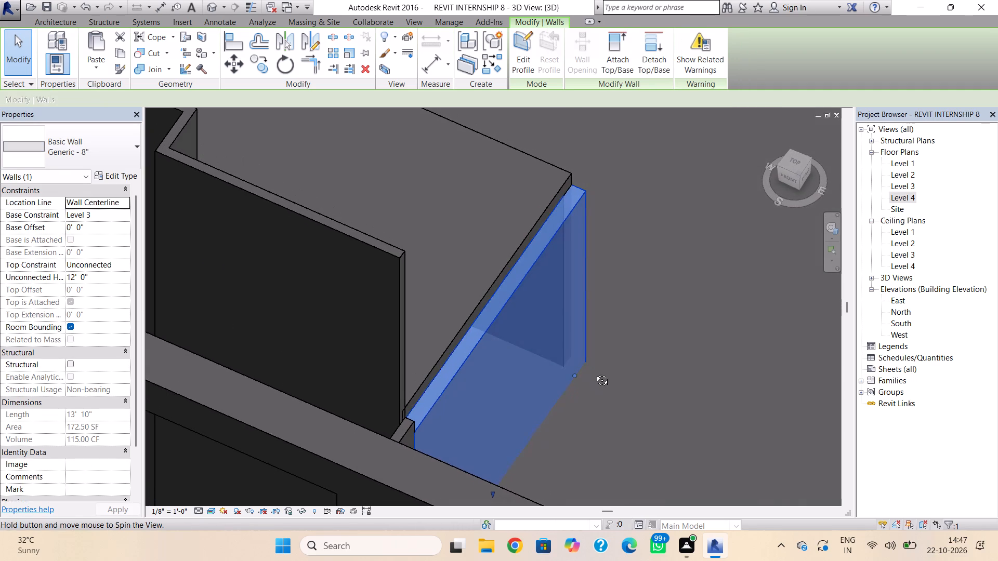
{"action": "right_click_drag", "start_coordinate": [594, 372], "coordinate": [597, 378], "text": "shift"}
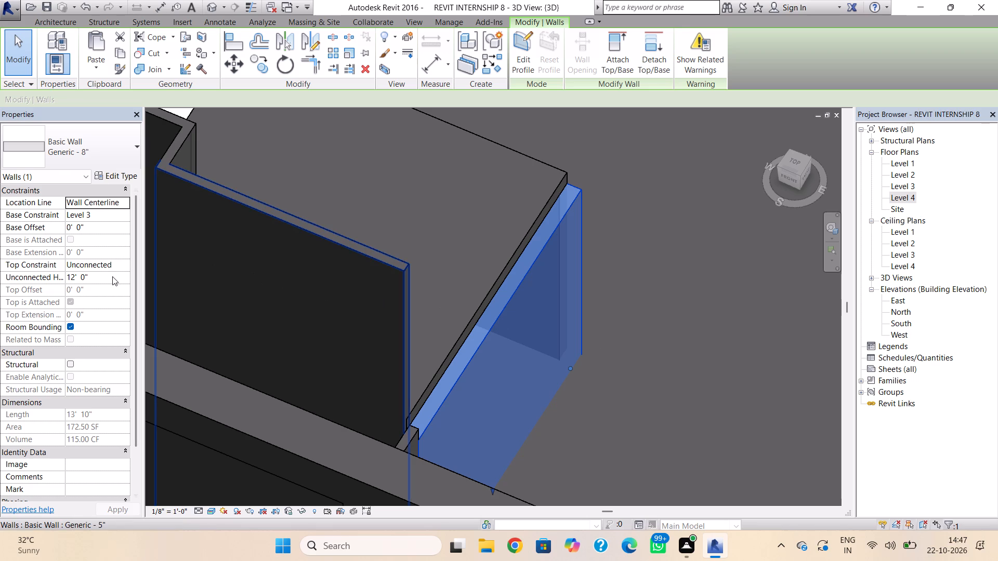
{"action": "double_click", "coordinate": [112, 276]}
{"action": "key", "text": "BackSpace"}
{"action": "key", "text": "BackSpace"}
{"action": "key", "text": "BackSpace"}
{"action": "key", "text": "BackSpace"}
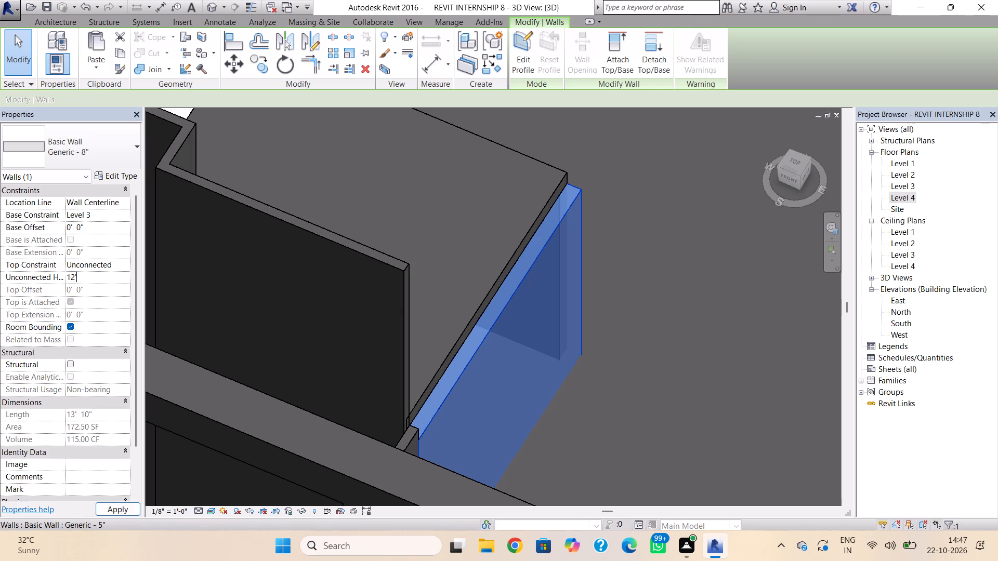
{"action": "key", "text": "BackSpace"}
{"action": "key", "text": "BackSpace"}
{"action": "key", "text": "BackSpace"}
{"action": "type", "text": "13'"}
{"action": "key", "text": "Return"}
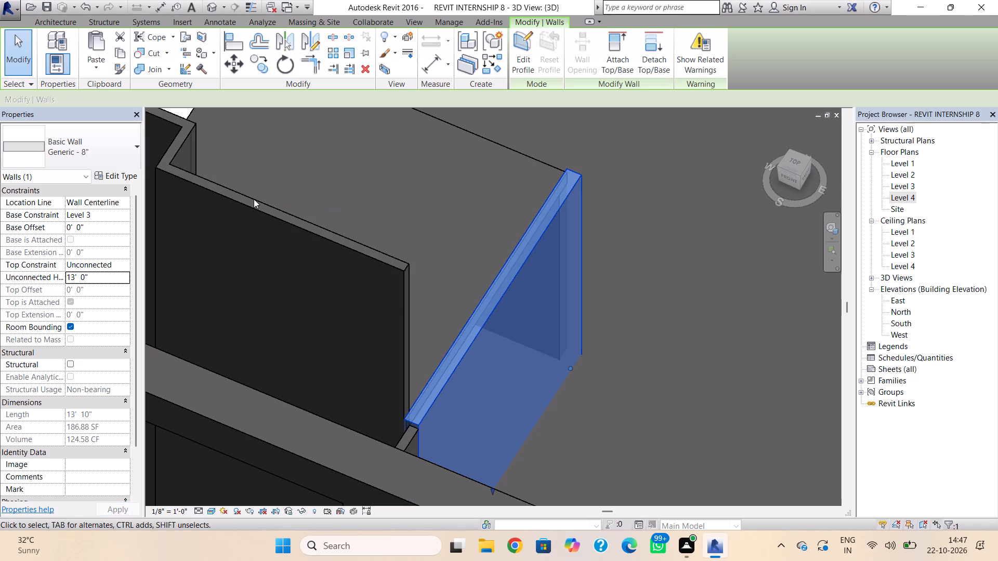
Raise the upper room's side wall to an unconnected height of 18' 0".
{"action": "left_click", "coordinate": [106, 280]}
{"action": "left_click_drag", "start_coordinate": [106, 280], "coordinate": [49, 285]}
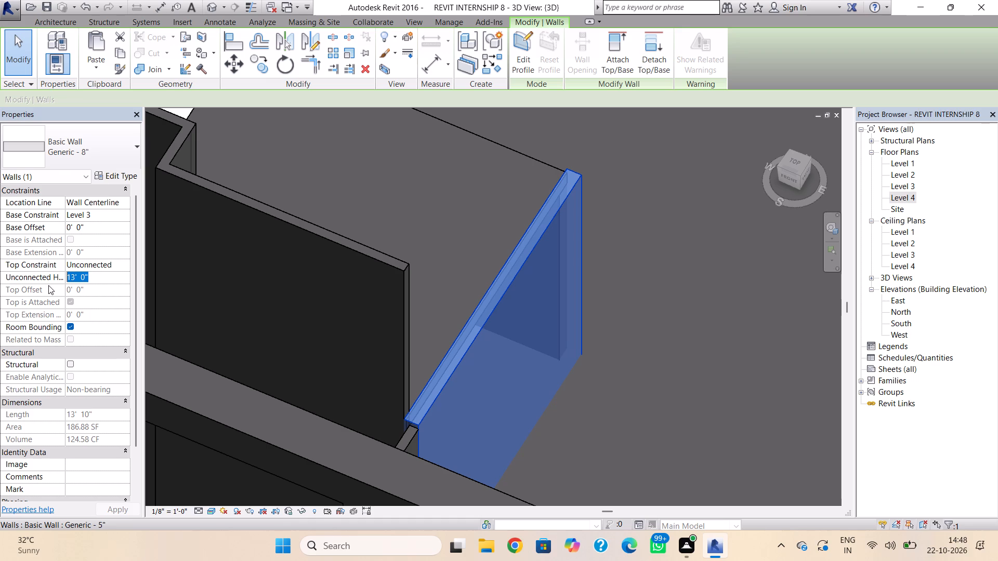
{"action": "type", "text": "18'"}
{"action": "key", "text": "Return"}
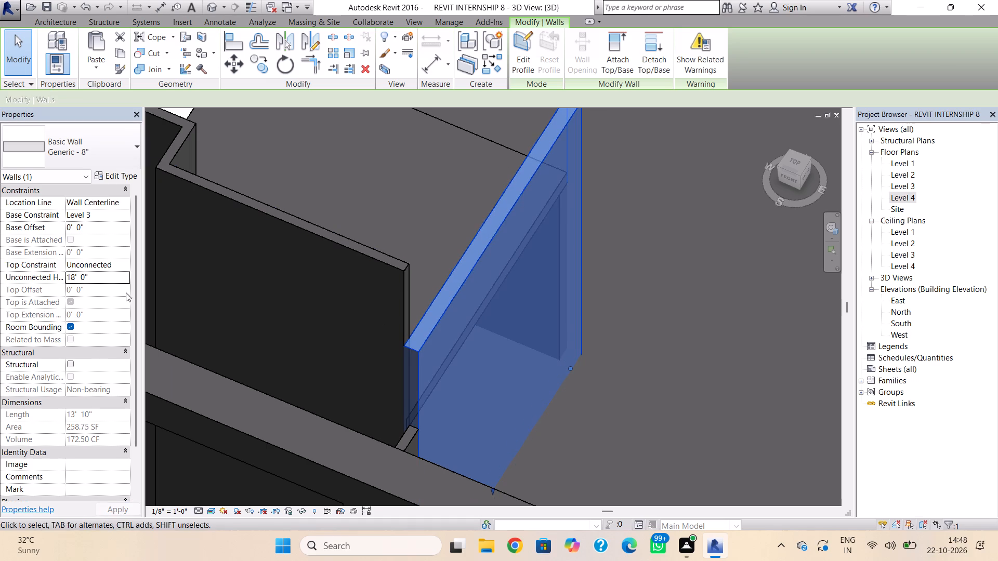
Set the unconnected height of the upper room's side wall beside the trimmed roof edge to 20' 0".
{"action": "left_click", "coordinate": [107, 275]}
{"action": "left_click_drag", "start_coordinate": [106, 276], "coordinate": [56, 282]}
{"action": "type", "text": "20'"}
{"action": "key", "text": "Return"}
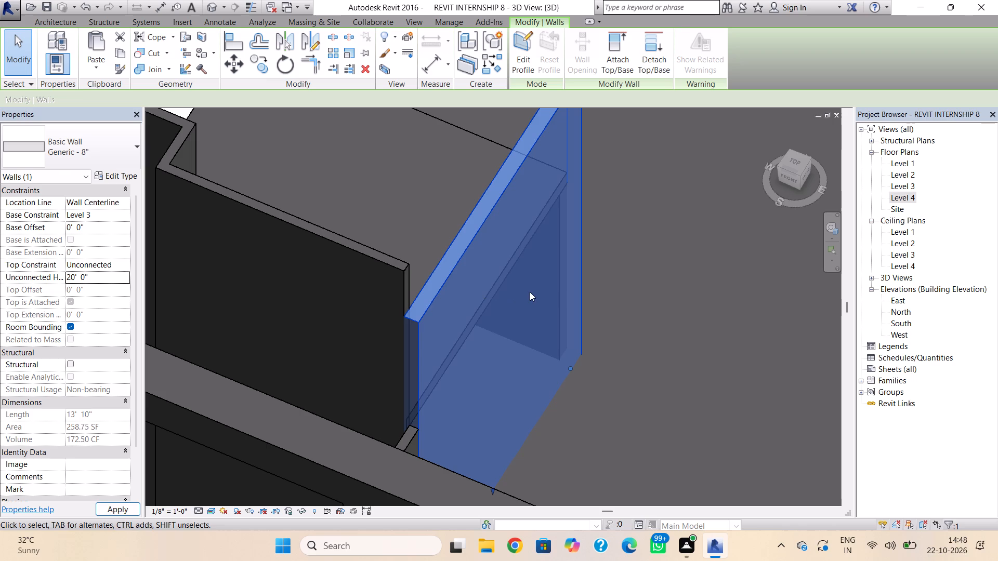
{"action": "right_click_drag", "start_coordinate": [553, 290], "coordinate": [470, 237], "text": "shift"}
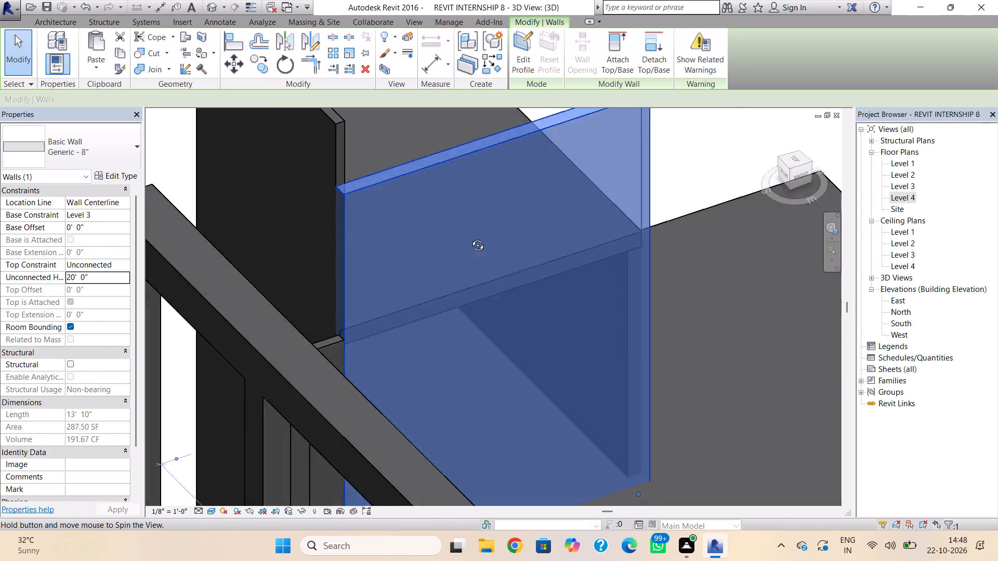
{"action": "right_click_drag", "start_coordinate": [470, 237], "coordinate": [345, 270], "text": "shift"}
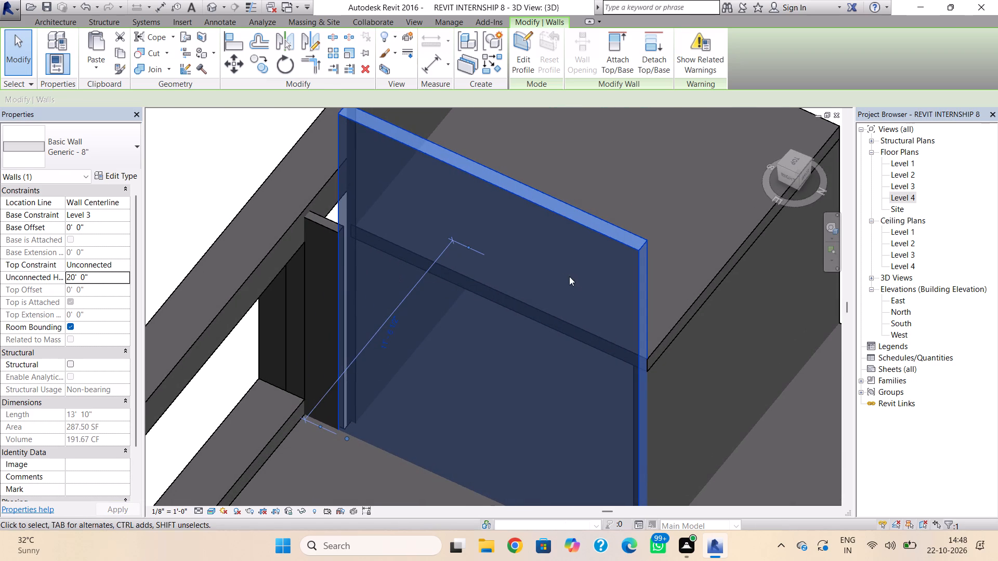
{"action": "key", "text": "Escape"}
{"action": "scroll", "coordinate": [700, 288], "scroll_direction": "down", "scroll_amount": 3}
{"action": "middle_click_drag", "start_coordinate": [701, 291], "coordinate": [646, 310]}
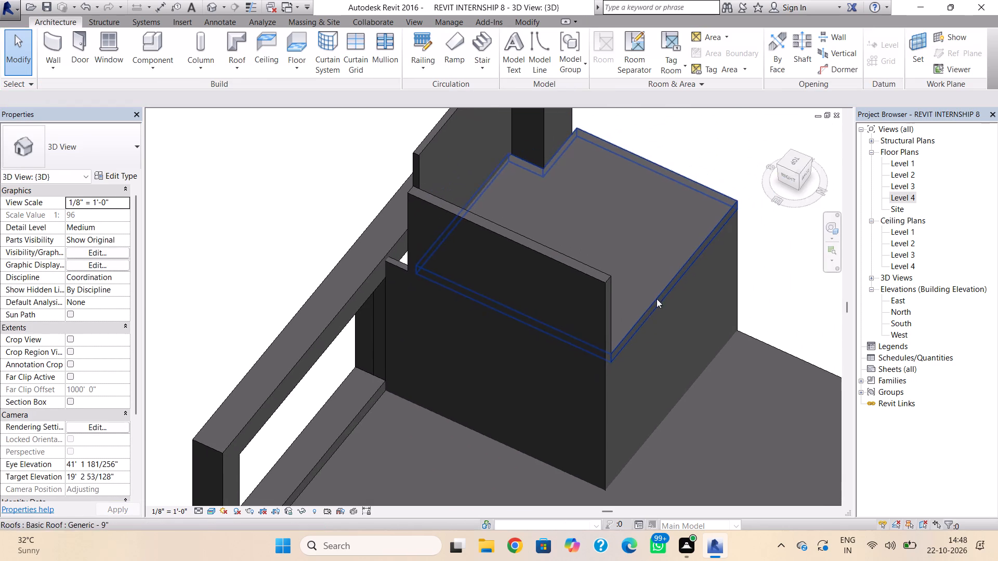
In the Level 4 plan, nudge the roof's 15' 0" rear boundary line inward to the rear wall's inner face and finish the footprint.
{"action": "double_click", "coordinate": [910, 201]}
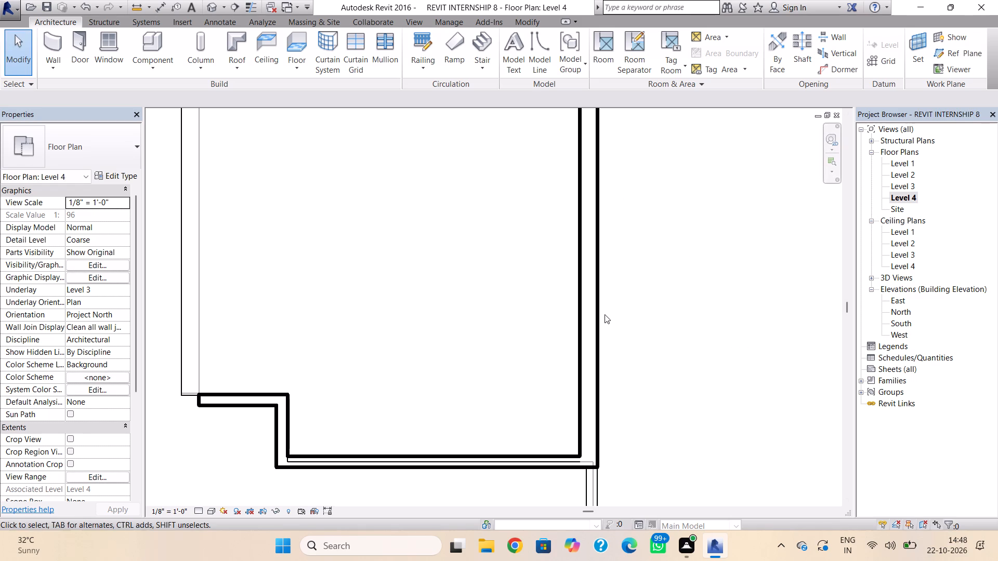
{"action": "scroll", "coordinate": [597, 318], "scroll_direction": "down", "scroll_amount": 1}
{"action": "middle_click_drag", "start_coordinate": [511, 371], "coordinate": [510, 386]}
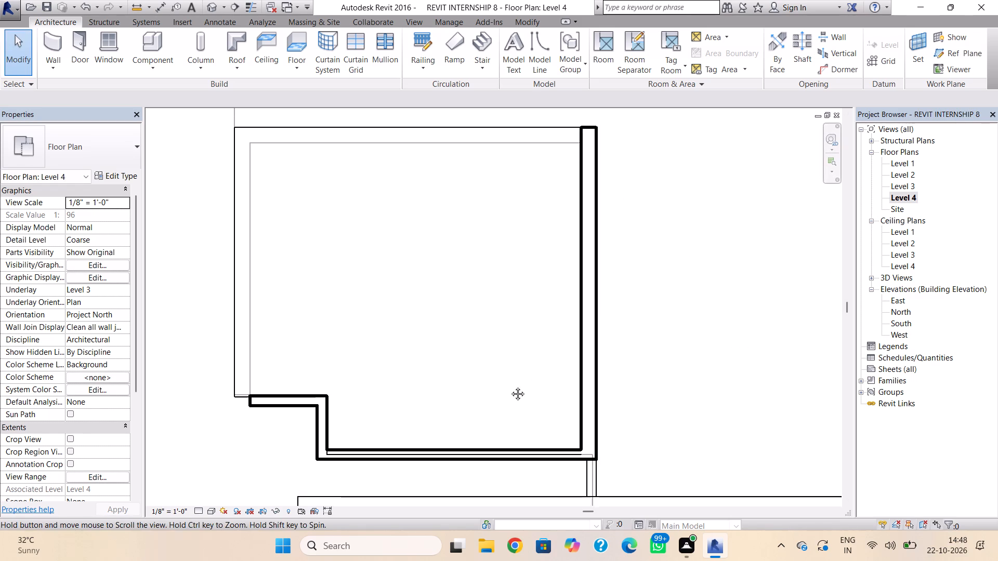
{"action": "middle_click_drag", "start_coordinate": [510, 386], "coordinate": [499, 411]}
{"action": "scroll", "coordinate": [499, 409], "scroll_direction": "down", "scroll_amount": 2}
{"action": "left_click", "coordinate": [500, 221]}
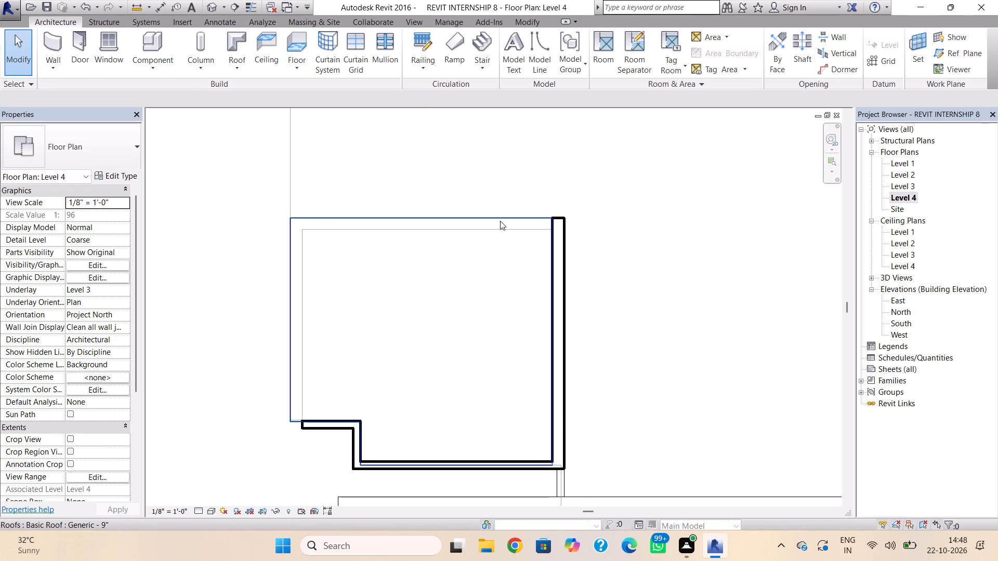
{"action": "double_click", "coordinate": [500, 221]}
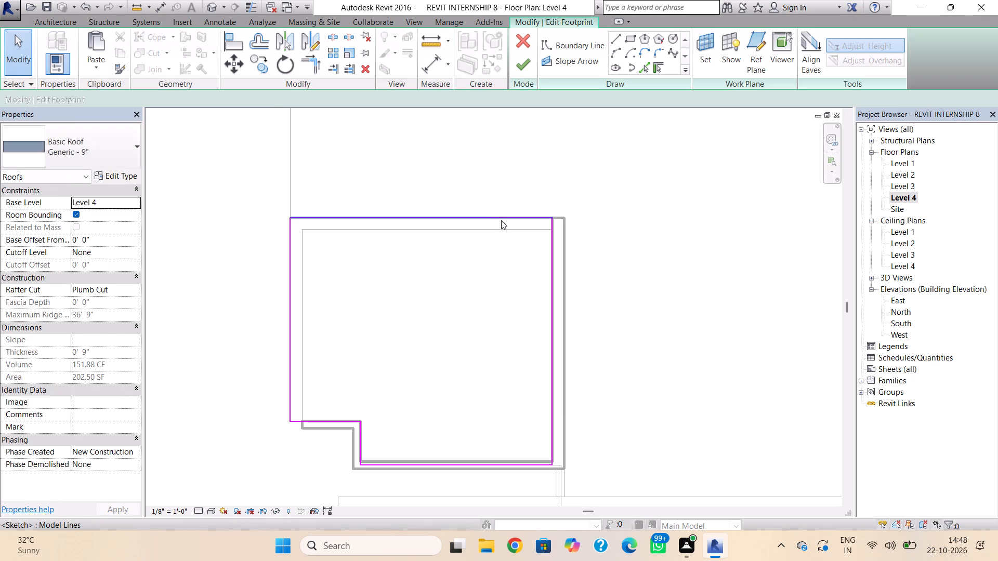
{"action": "left_click", "coordinate": [501, 220]}
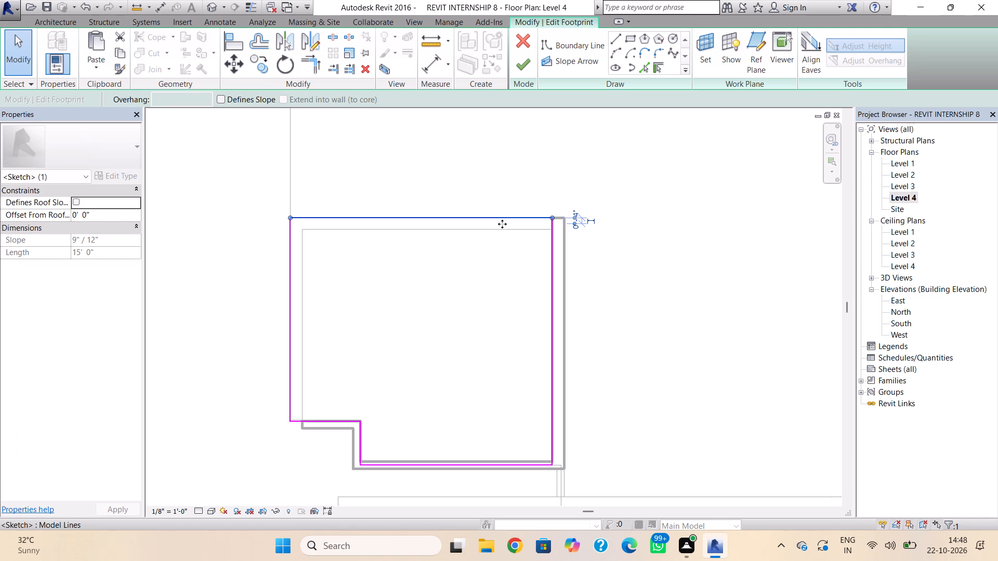
{"action": "key", "text": "Down"}
{"action": "key", "text": "Down"}
{"action": "key", "text": "Down"}
{"action": "key", "text": "Down"}
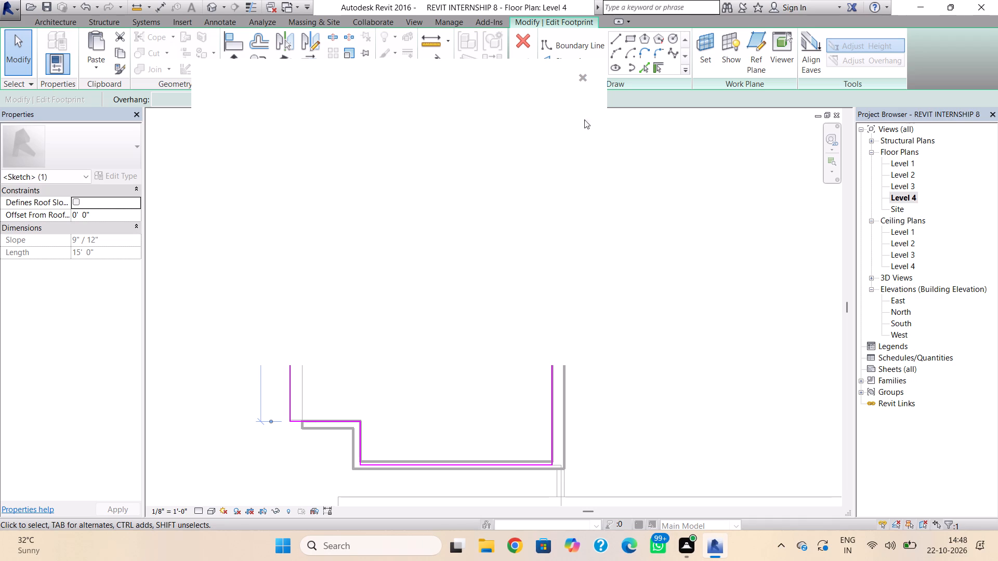
{"action": "left_click", "coordinate": [587, 77]}
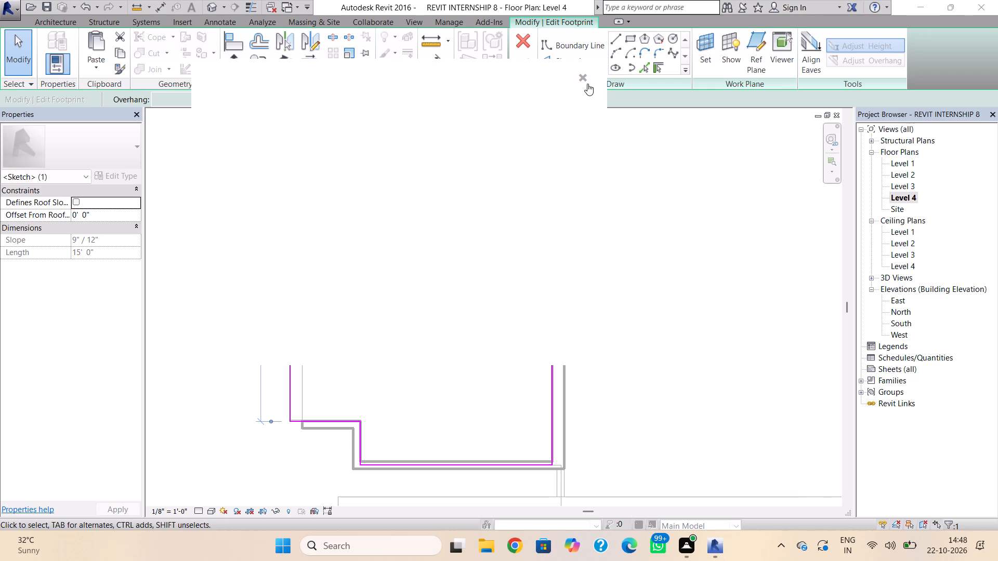
{"action": "left_click", "coordinate": [522, 63]}
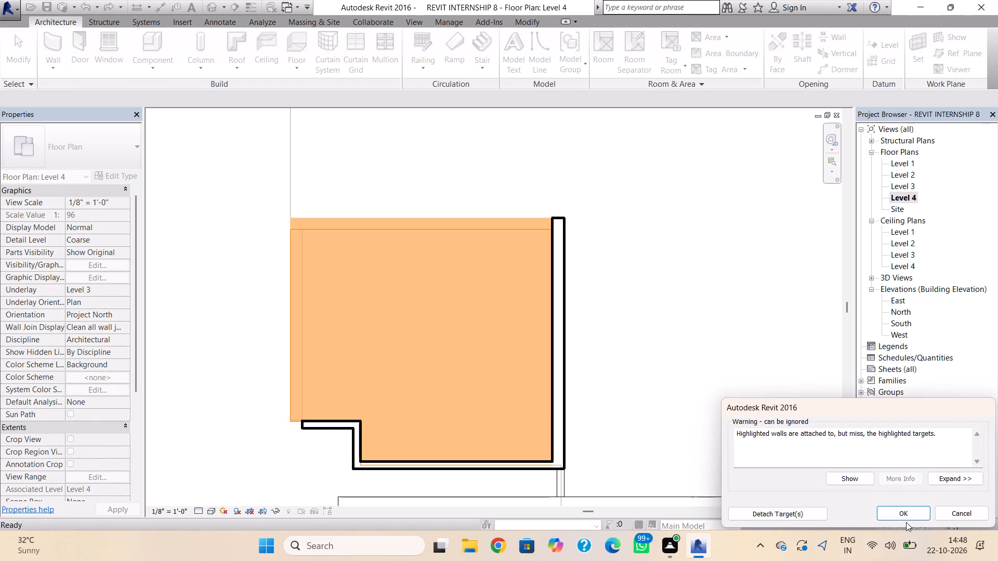
{"action": "left_click", "coordinate": [905, 511]}
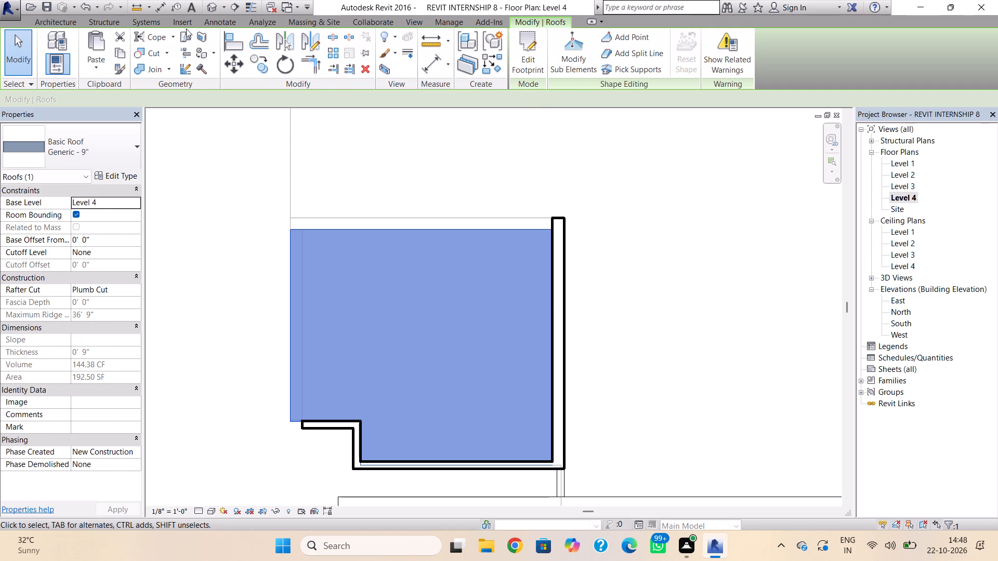
In the 3D view, set the unconnected height of the upper room's rear wall to 20' 0".
{"action": "left_click", "coordinate": [212, 8]}
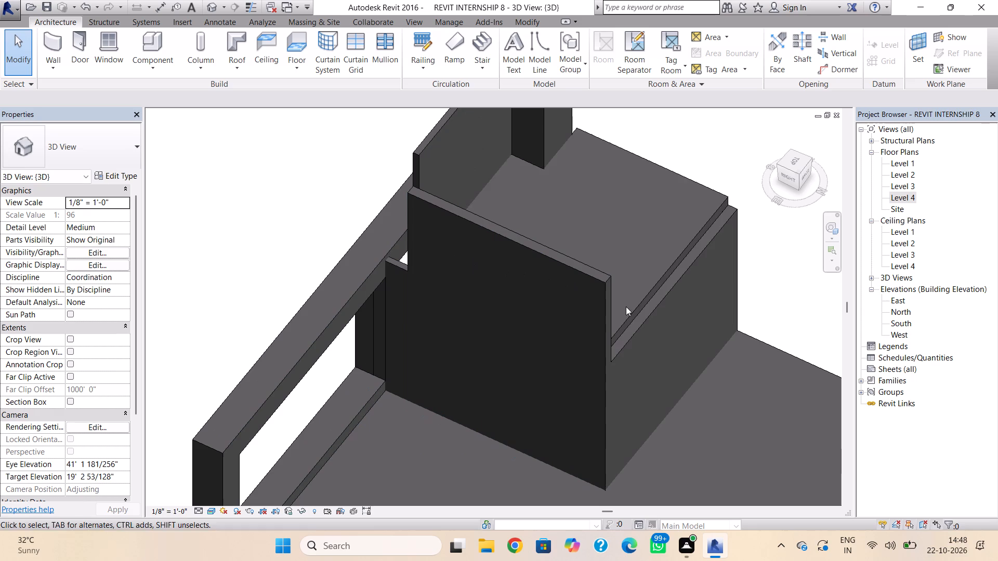
{"action": "left_click", "coordinate": [636, 318]}
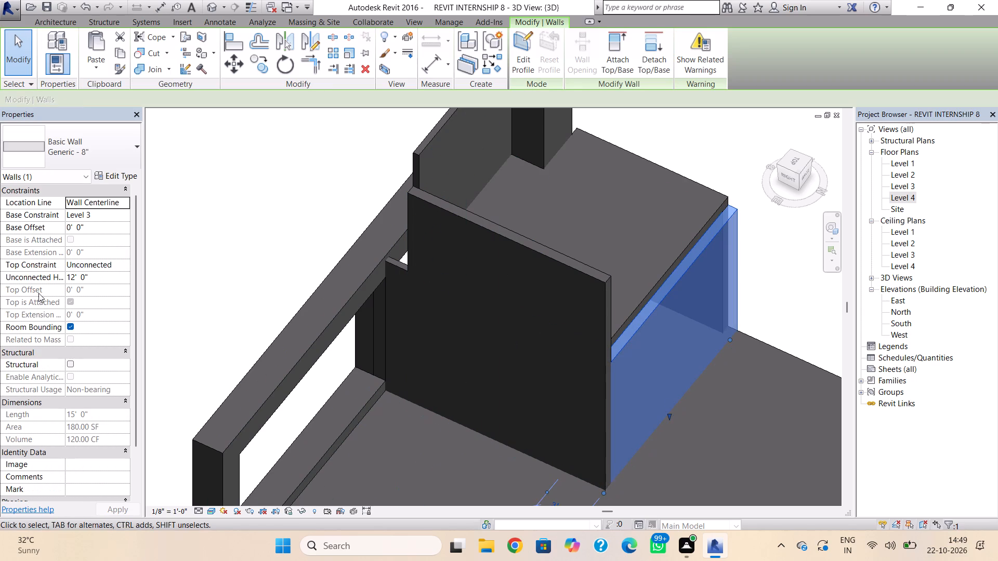
{"action": "left_click", "coordinate": [96, 277]}
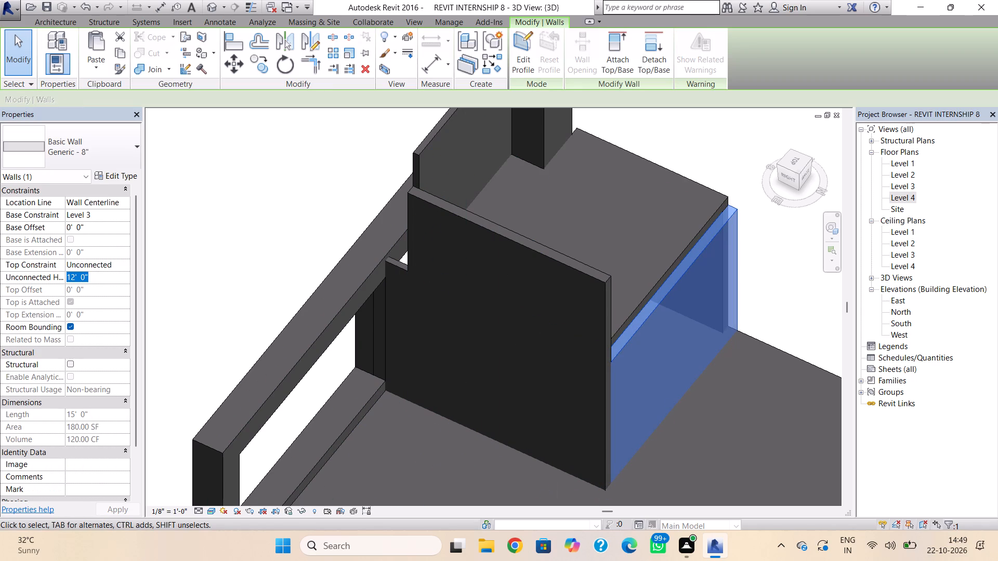
{"action": "type", "text": "20'"}
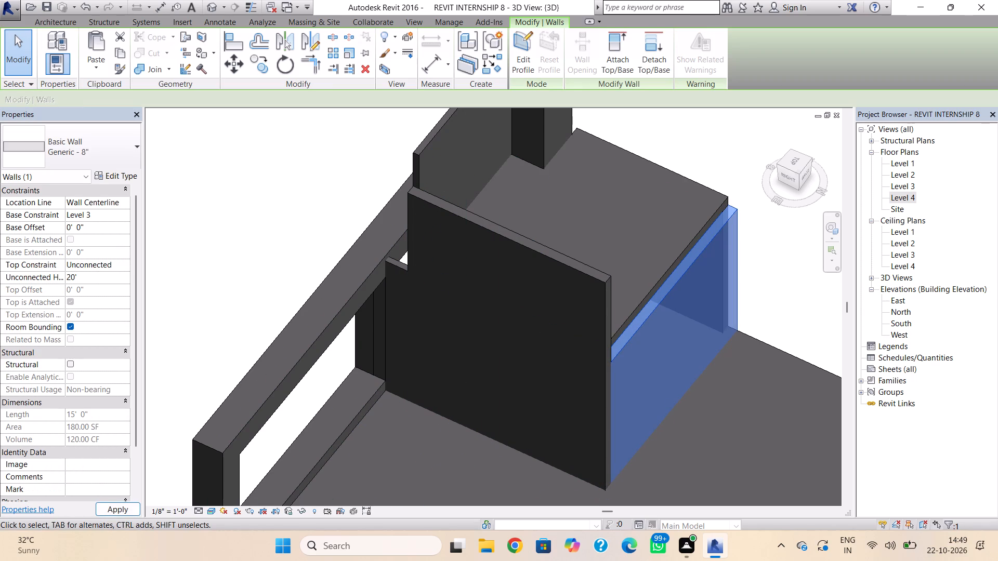
{"action": "key", "text": "Return"}
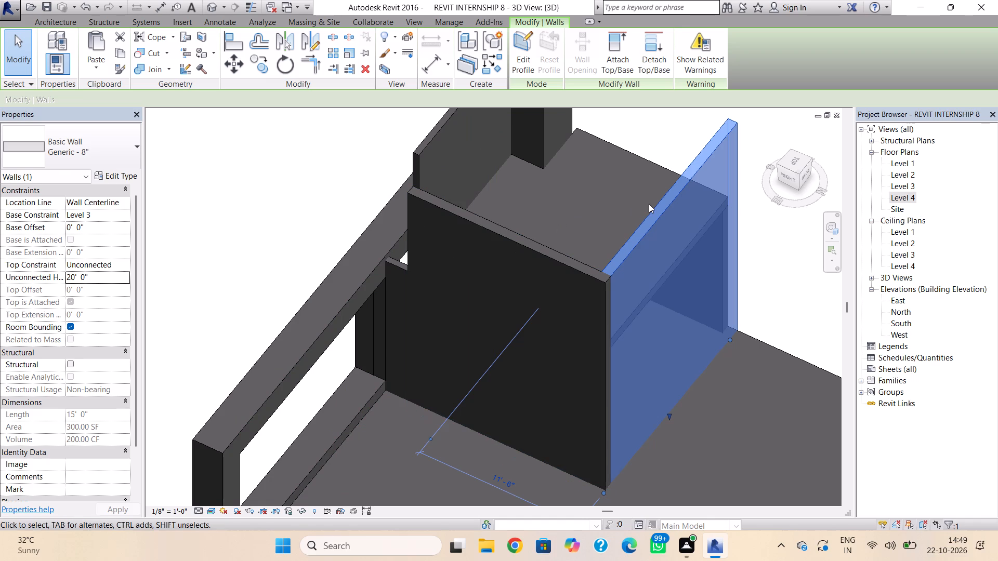
In the Level 4 plan, move the roof's 11' 0" boundary line inward to the side wall's inner face and finish the footprint.
{"action": "right_click_drag", "start_coordinate": [649, 204], "coordinate": [402, 228], "text": "shift"}
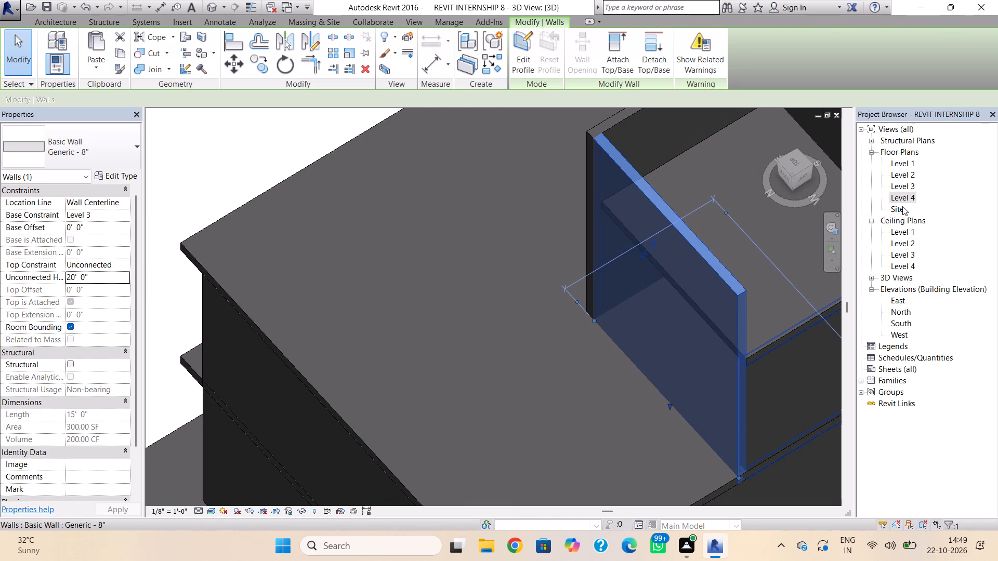
{"action": "double_click", "coordinate": [901, 198]}
{"action": "scroll", "coordinate": [703, 335], "scroll_direction": "down", "scroll_amount": 1}
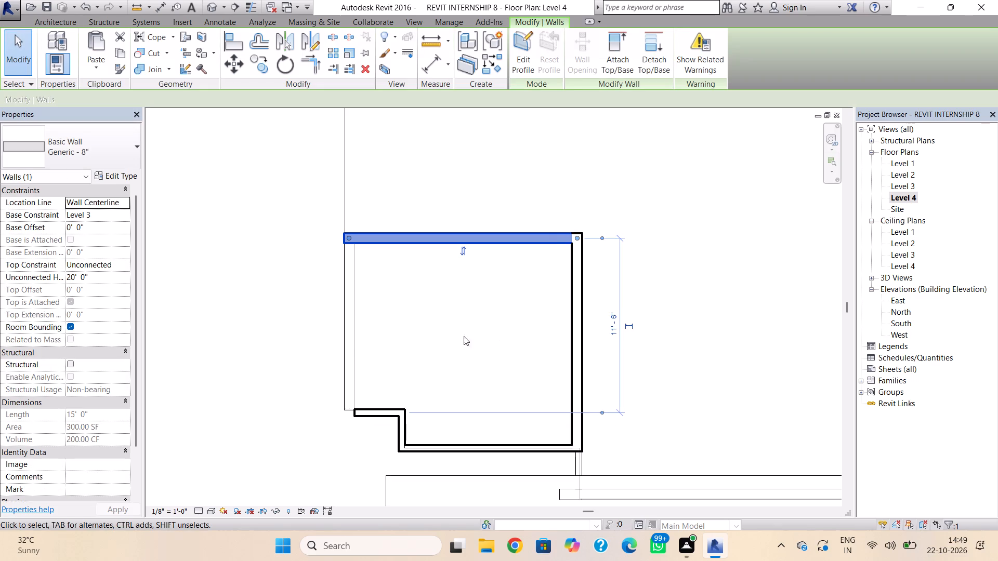
{"action": "left_click", "coordinate": [347, 339]}
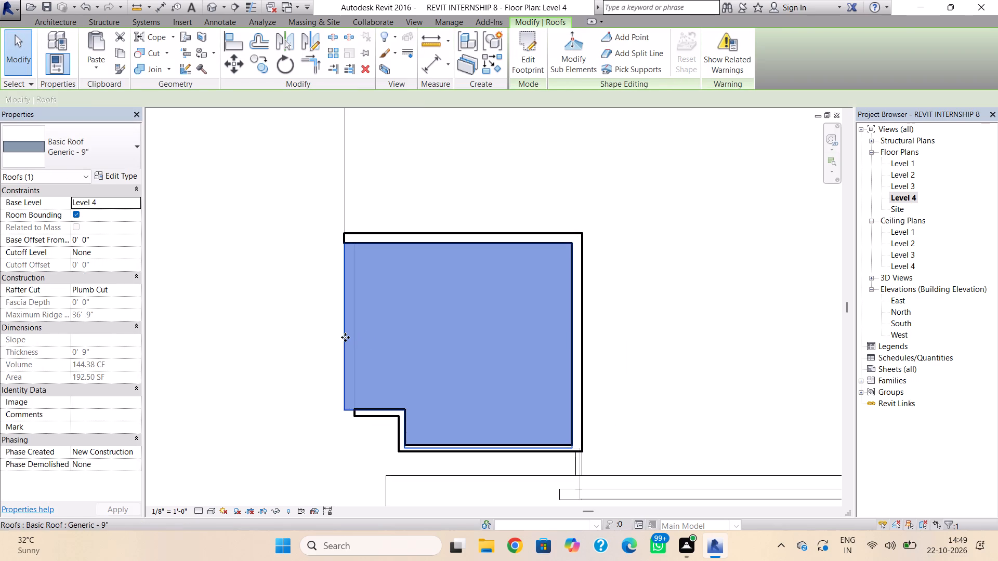
{"action": "double_click", "coordinate": [345, 337]}
{"action": "left_click_drag", "start_coordinate": [345, 337], "coordinate": [355, 337]}
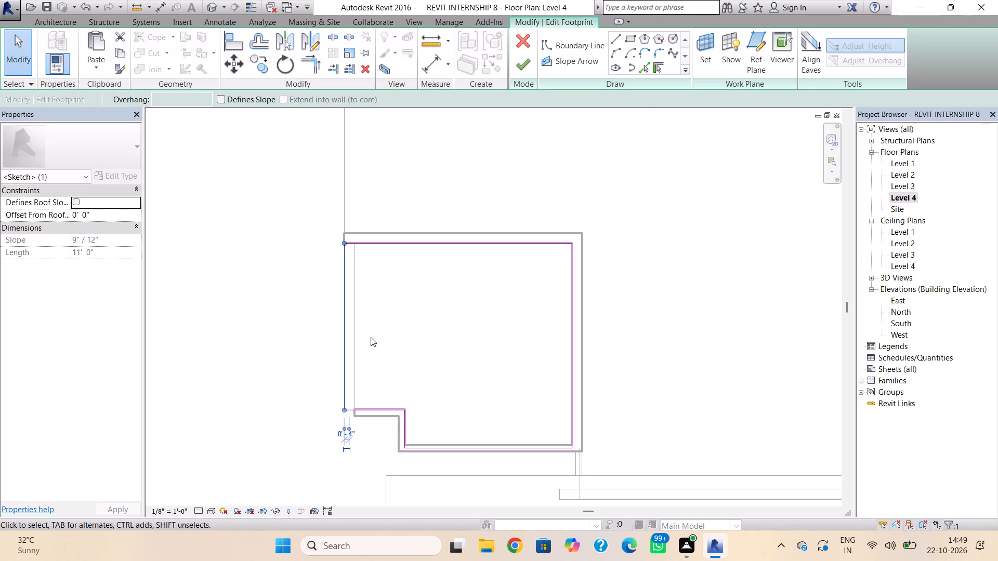
{"action": "key", "text": "Right"}
{"action": "key", "text": "Right"}
{"action": "key", "text": "Right"}
{"action": "key", "text": "Right"}
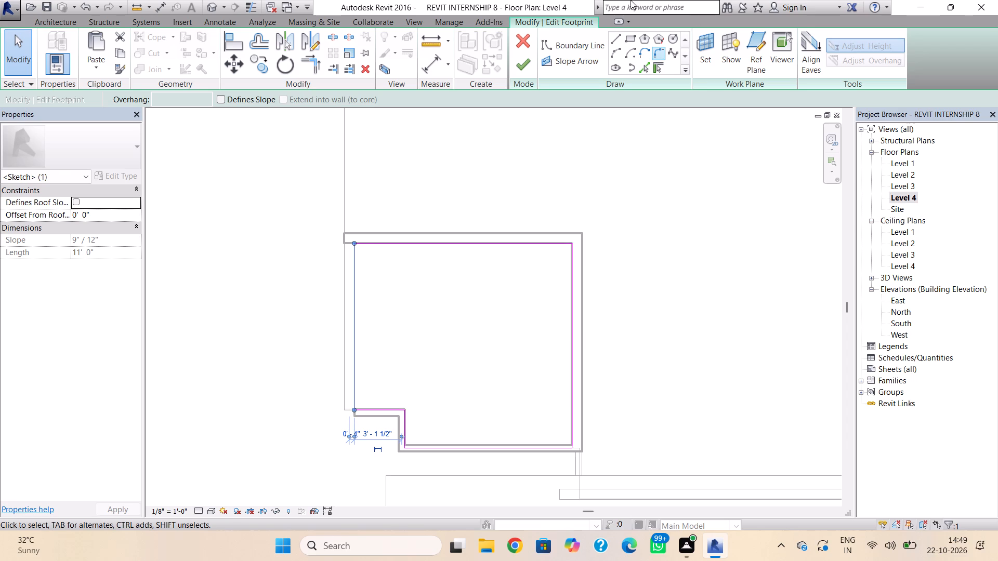
{"action": "left_click", "coordinate": [529, 73]}
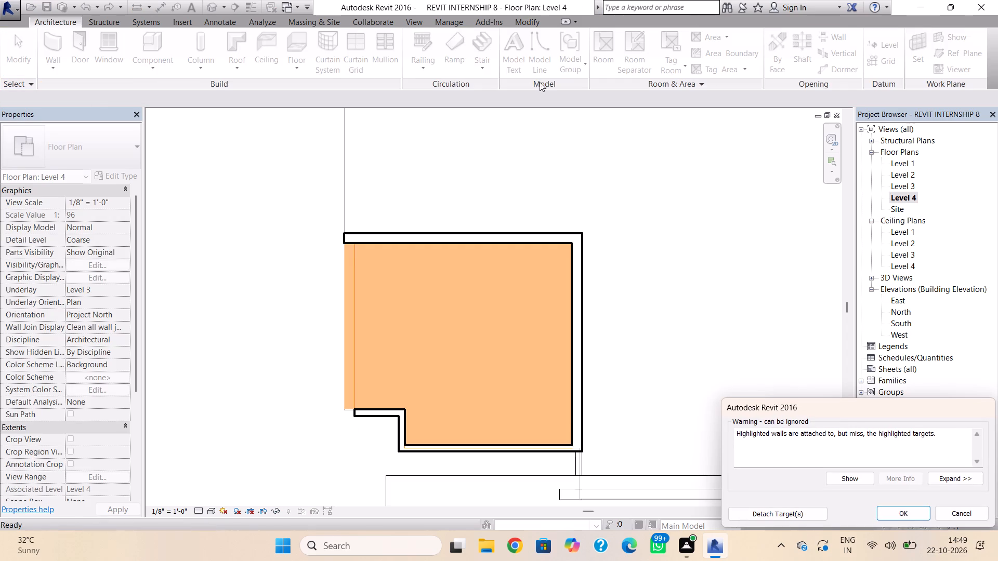
{"action": "left_click", "coordinate": [898, 517]}
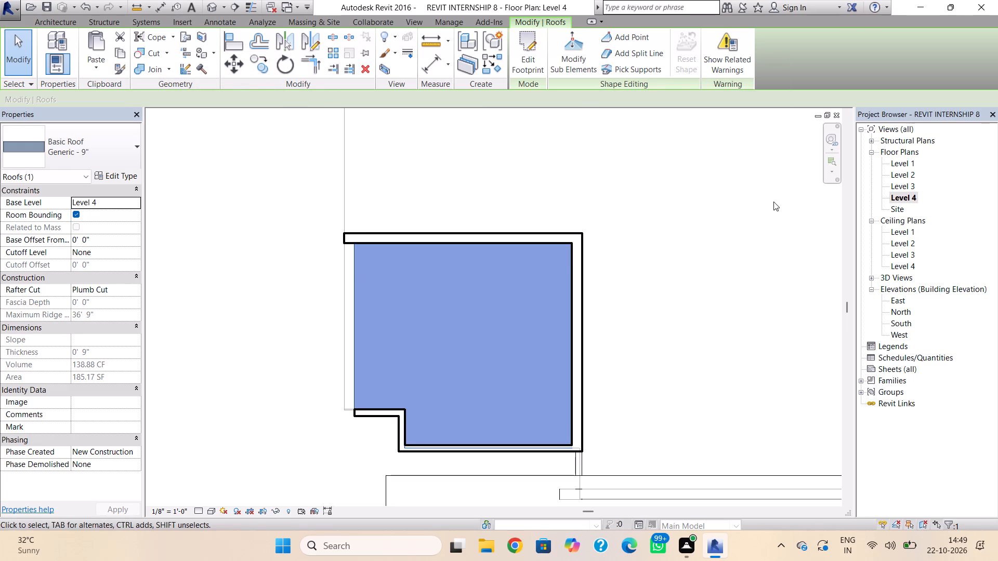
{"action": "left_click", "coordinate": [790, 198]}
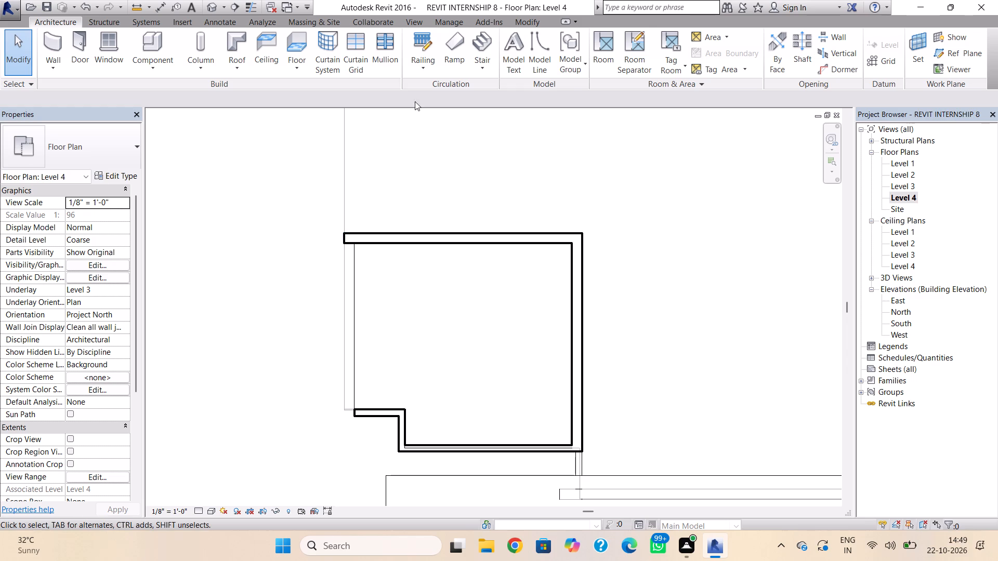
In the 3D view, set the unconnected height of the upper room's remaining low 8" wall to 20' 0".
{"action": "left_click", "coordinate": [217, 5]}
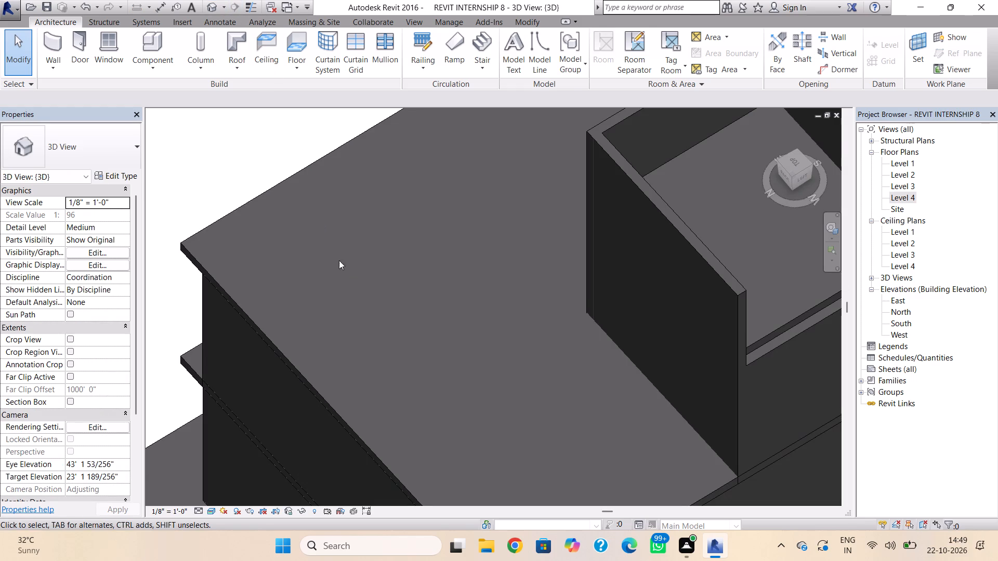
{"action": "middle_click_drag", "start_coordinate": [578, 292], "coordinate": [299, 256]}
{"action": "scroll", "coordinate": [299, 256], "scroll_direction": "down", "scroll_amount": 1}
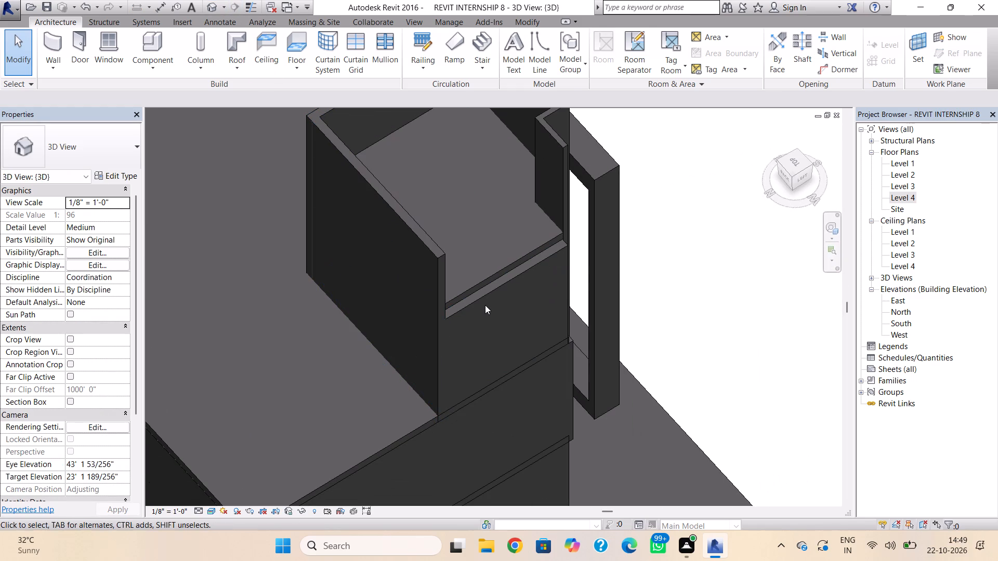
{"action": "left_click", "coordinate": [484, 298]}
{"action": "left_click", "coordinate": [89, 278]}
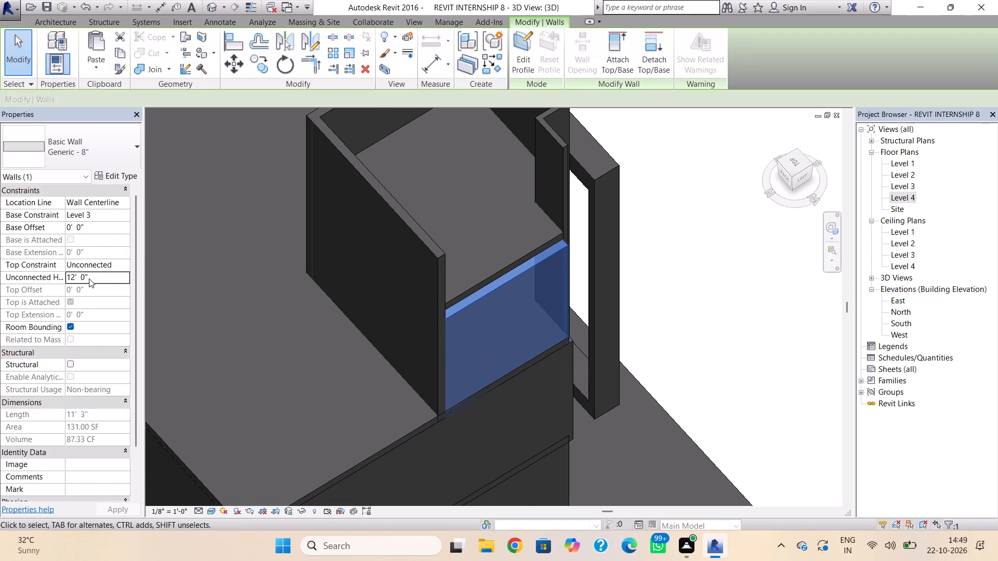
{"action": "left_click_drag", "start_coordinate": [89, 278], "coordinate": [50, 278]}
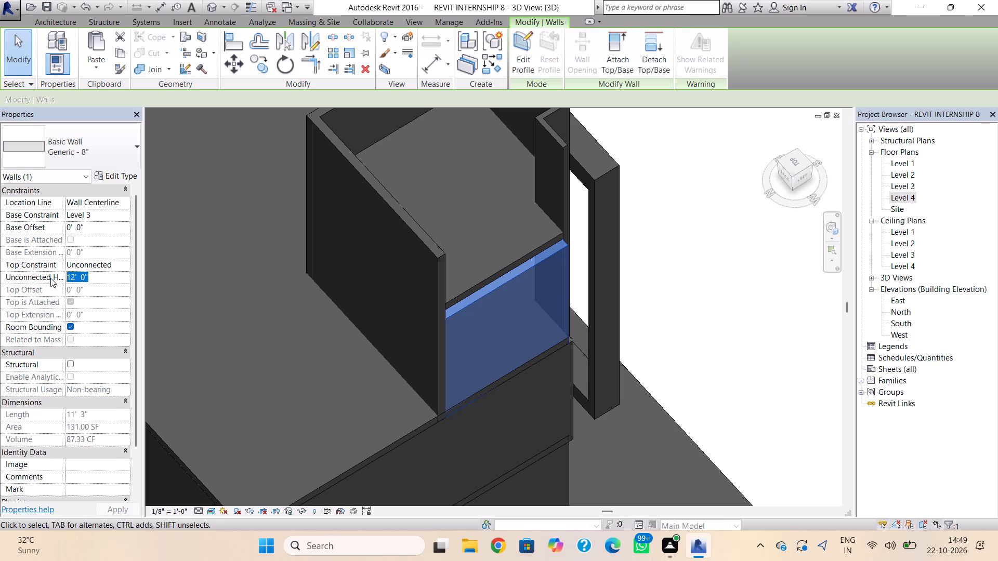
{"action": "type", "text": "20'"}
{"action": "key", "text": "Return"}
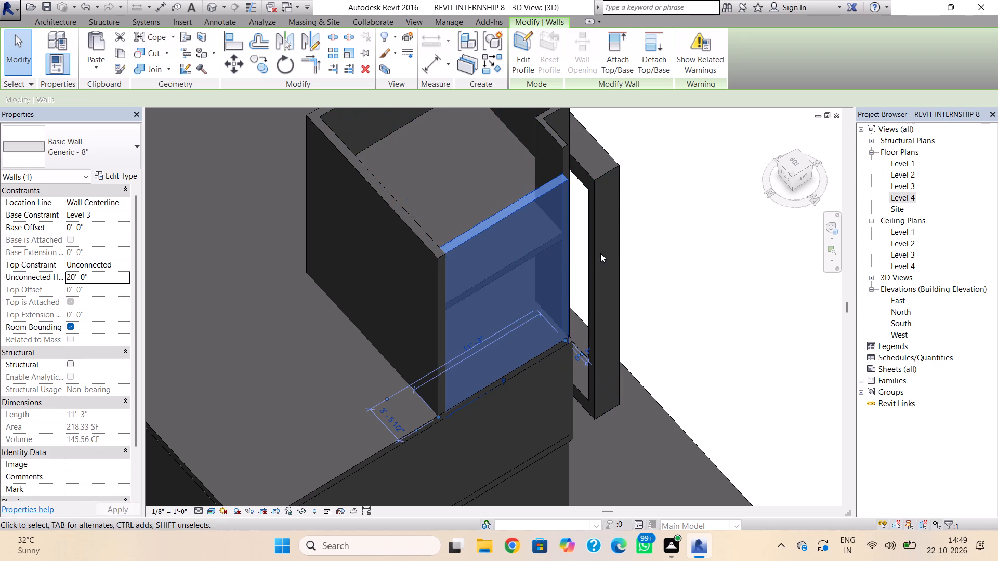
{"action": "key", "text": "Escape"}
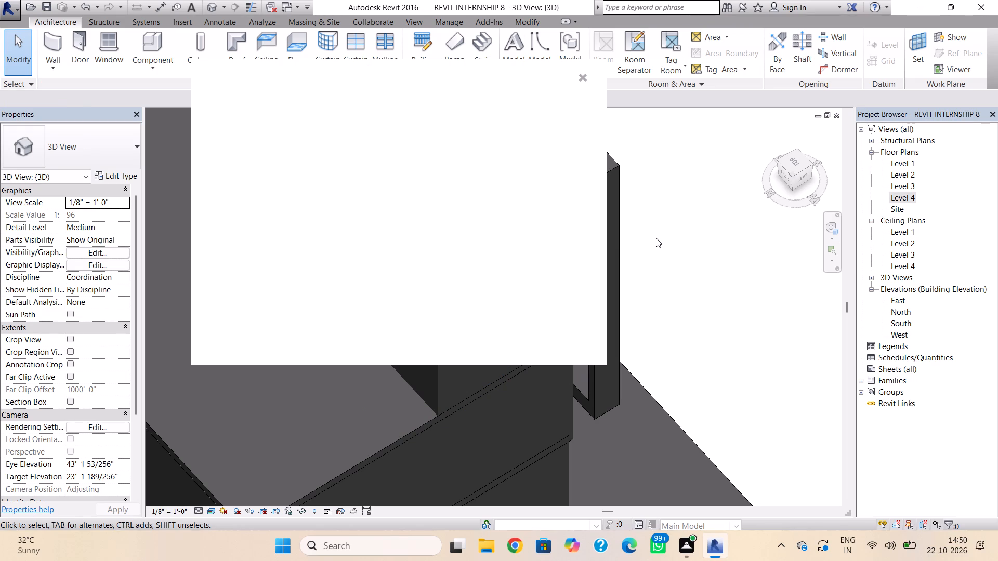
{"action": "left_click", "coordinate": [580, 76]}
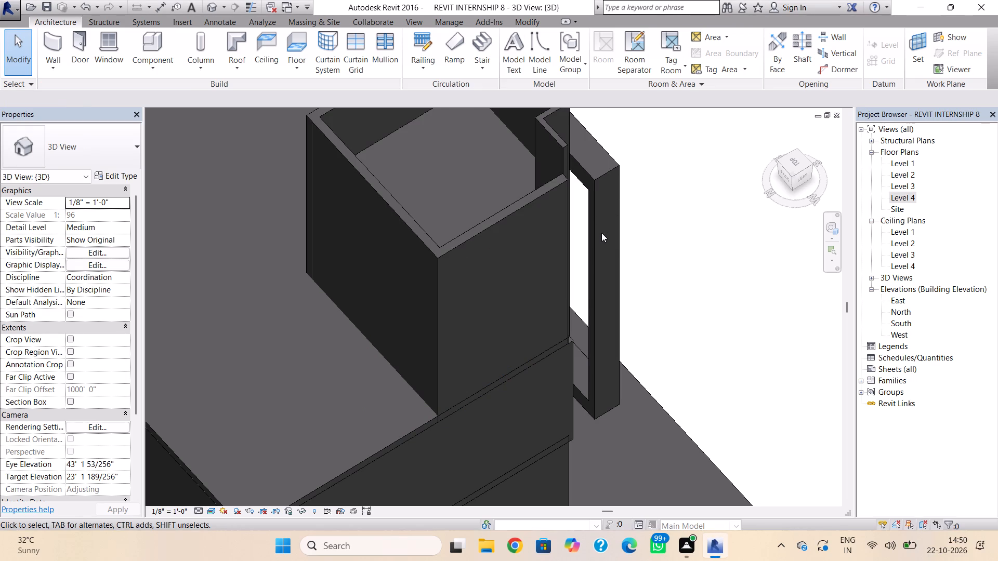
Select the upper room's three 8" walls together and set their unconnected height to 25' 0".
{"action": "right_click_drag", "start_coordinate": [622, 225], "coordinate": [443, 223], "text": "shift"}
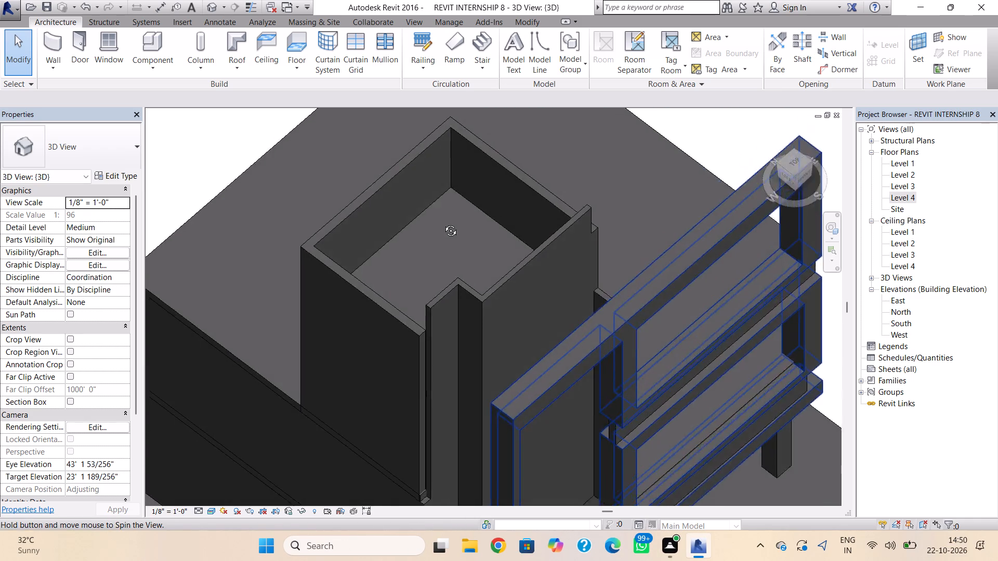
{"action": "right_click_drag", "start_coordinate": [443, 223], "coordinate": [416, 193], "text": "shift"}
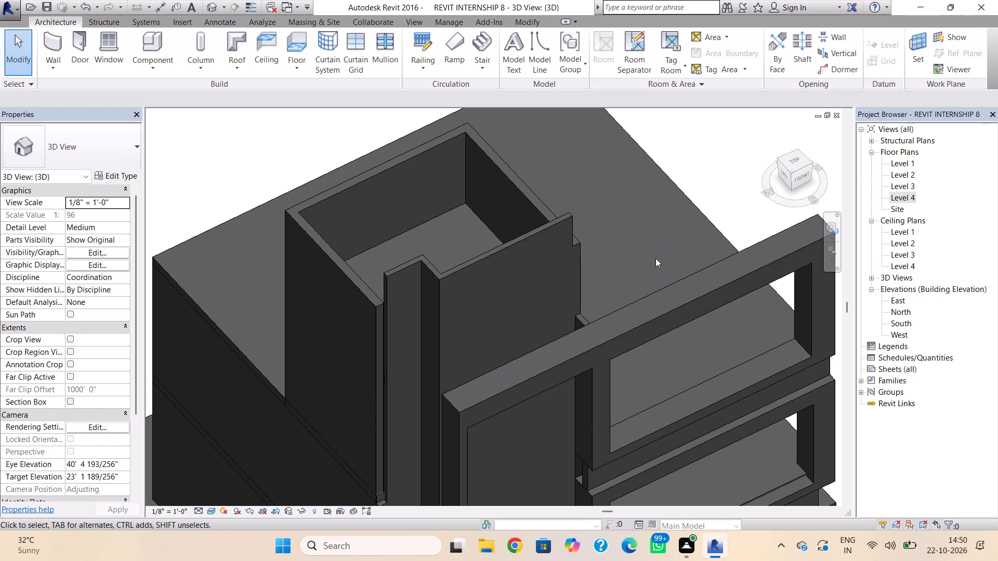
{"action": "left_click", "coordinate": [545, 201]}
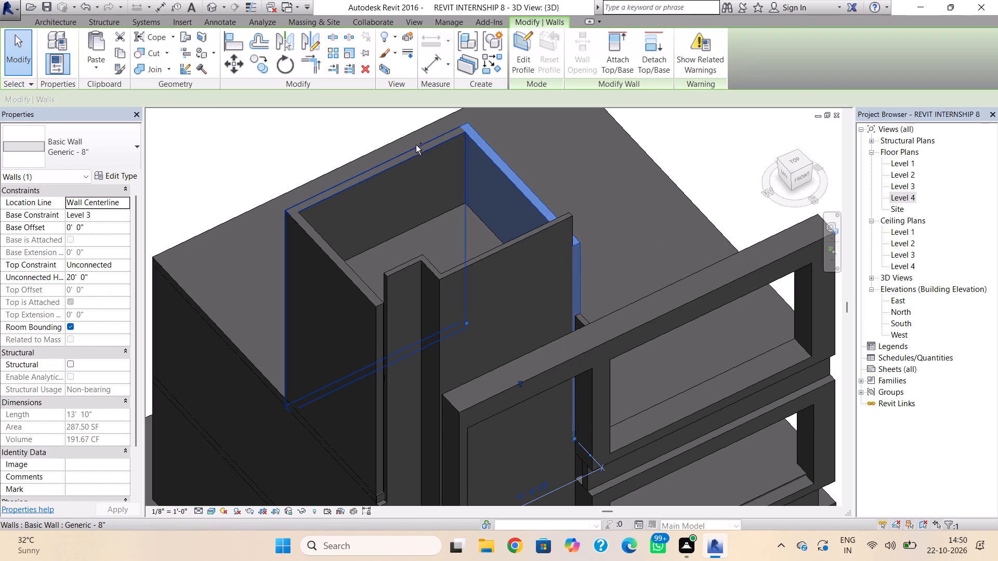
{"action": "left_click", "coordinate": [416, 147], "text": "ctrl"}
{"action": "left_click", "coordinate": [318, 254], "text": "ctrl"}
{"action": "left_click", "coordinate": [323, 252], "text": "ctrl"}
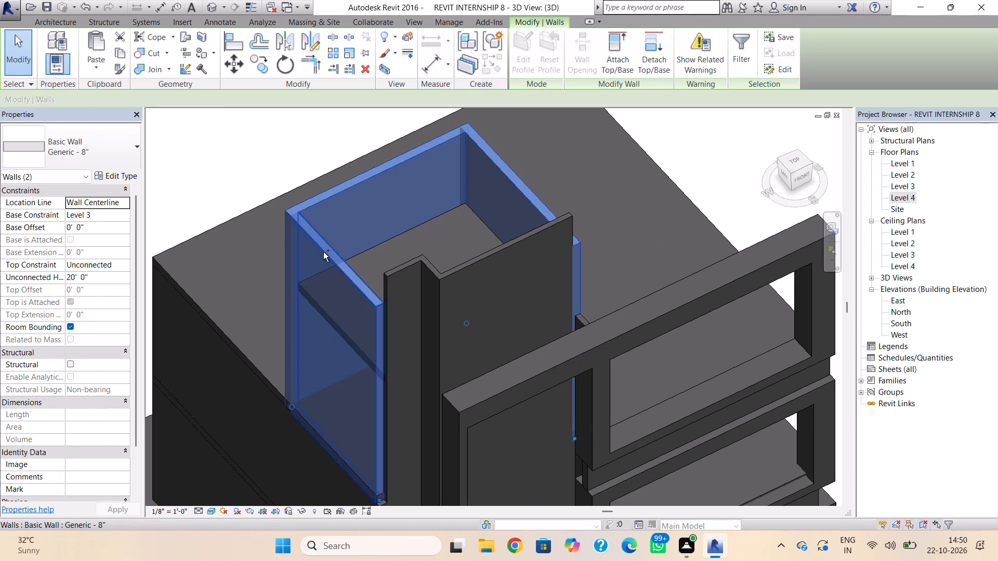
{"action": "left_click", "coordinate": [88, 276]}
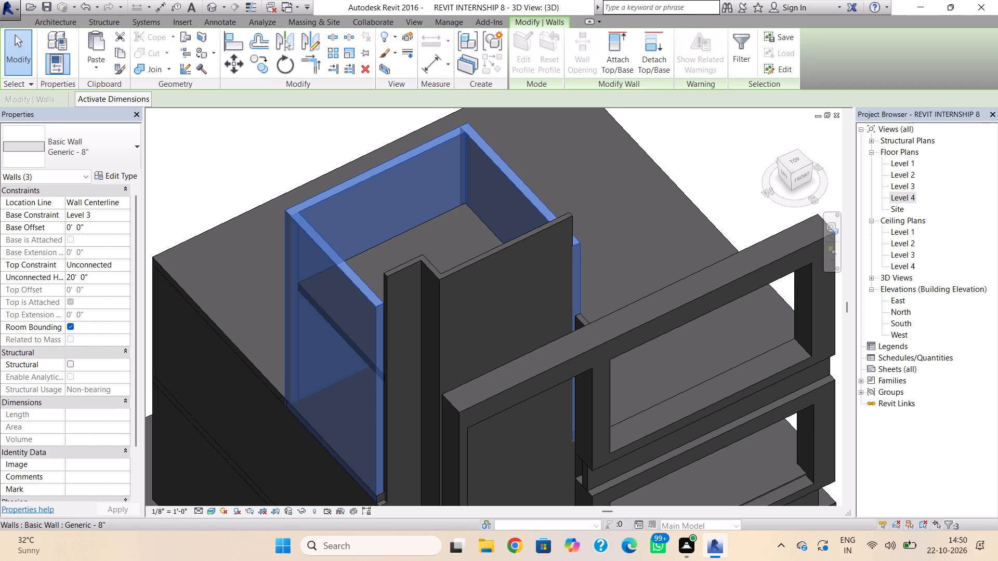
{"action": "key", "text": "backslash"}
{"action": "key", "text": "BackSpace"}
{"action": "key", "text": "BackSpace"}
{"action": "key", "text": "BackSpace"}
{"action": "key", "text": "BackSpace"}
{"action": "key", "text": "BackSpace"}
{"action": "key", "text": "BackSpace"}
{"action": "key", "text": "BackSpace"}
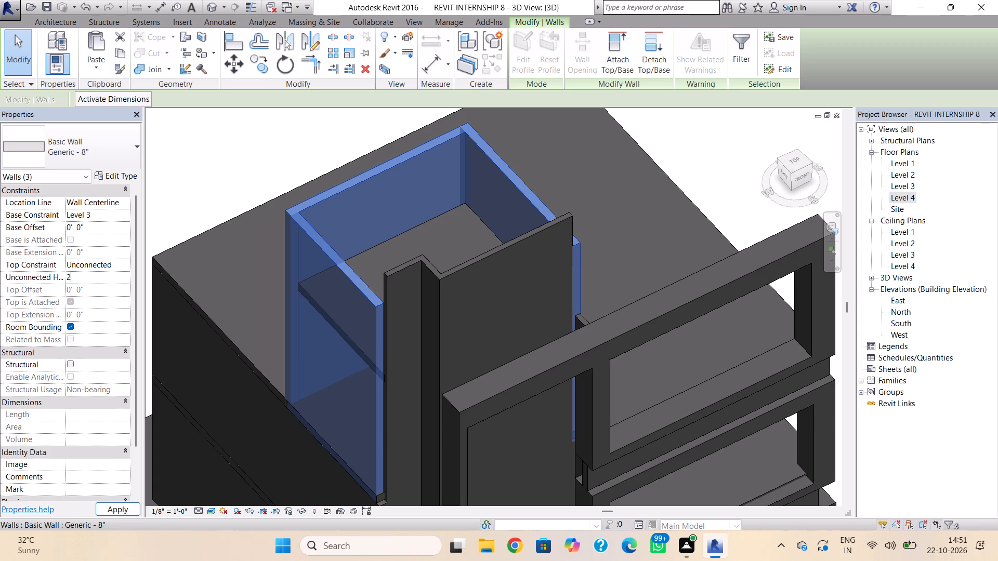
{"action": "key", "text": "5"}
{"action": "key", "text": "apostrophe"}
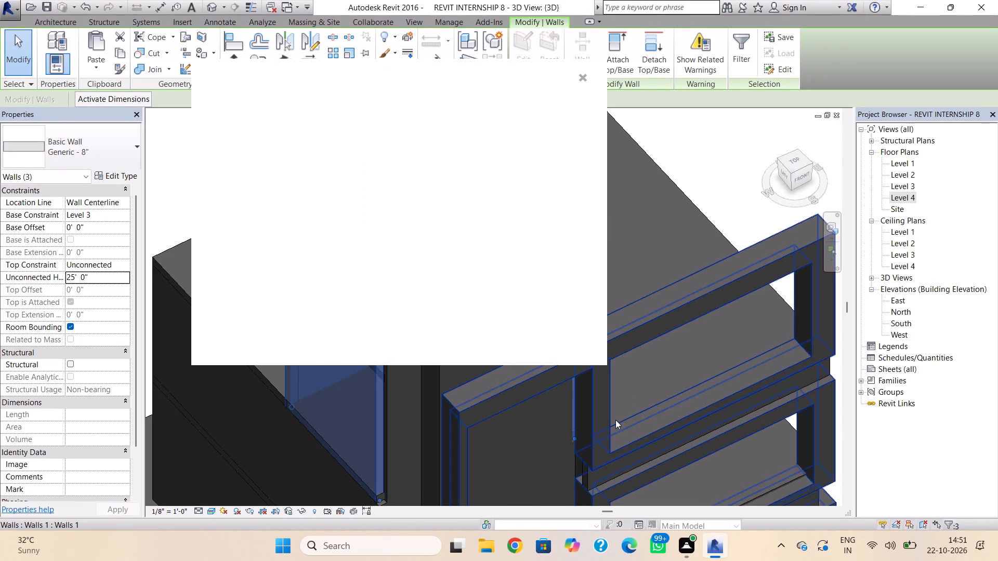
{"action": "left_click", "coordinate": [585, 75]}
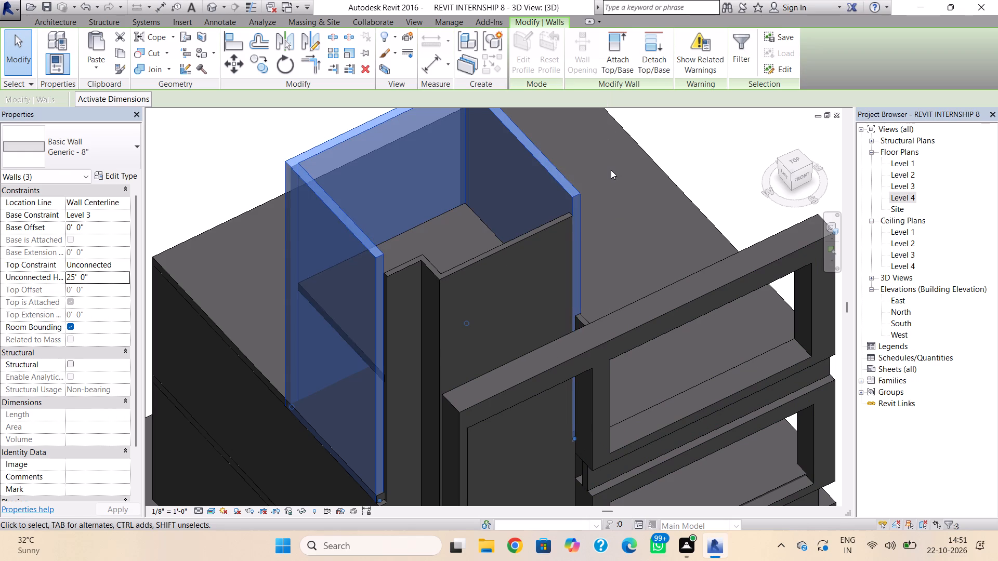
{"action": "left_click", "coordinate": [665, 155]}
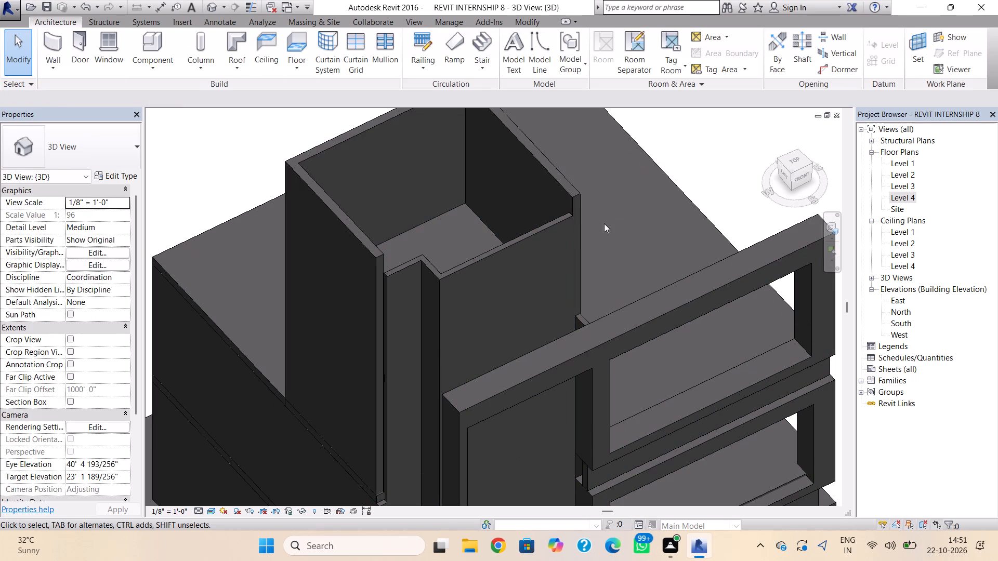
Stretch the top of the upper room's wide front 5" wall up flush with the 8" walls' tops, a top offset of about 13' 0".
{"action": "left_click", "coordinate": [548, 233]}
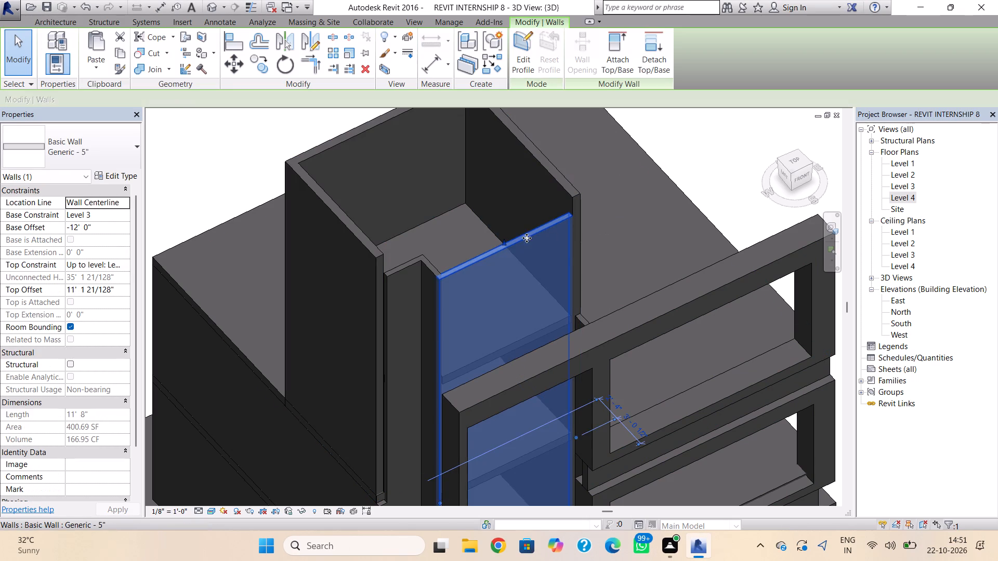
{"action": "left_click_drag", "start_coordinate": [504, 245], "coordinate": [504, 244]}
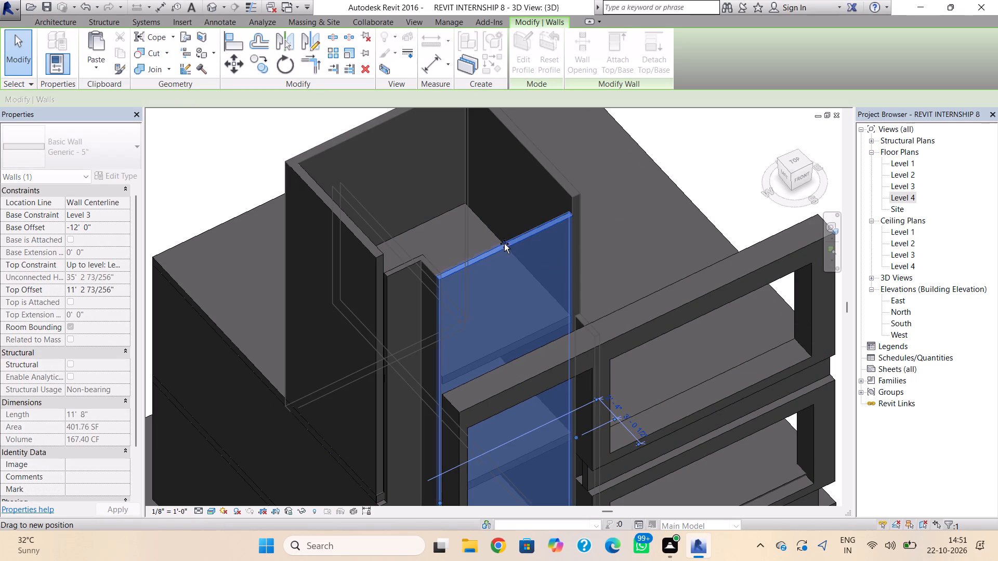
{"action": "left_click_drag", "start_coordinate": [504, 244], "coordinate": [506, 226]}
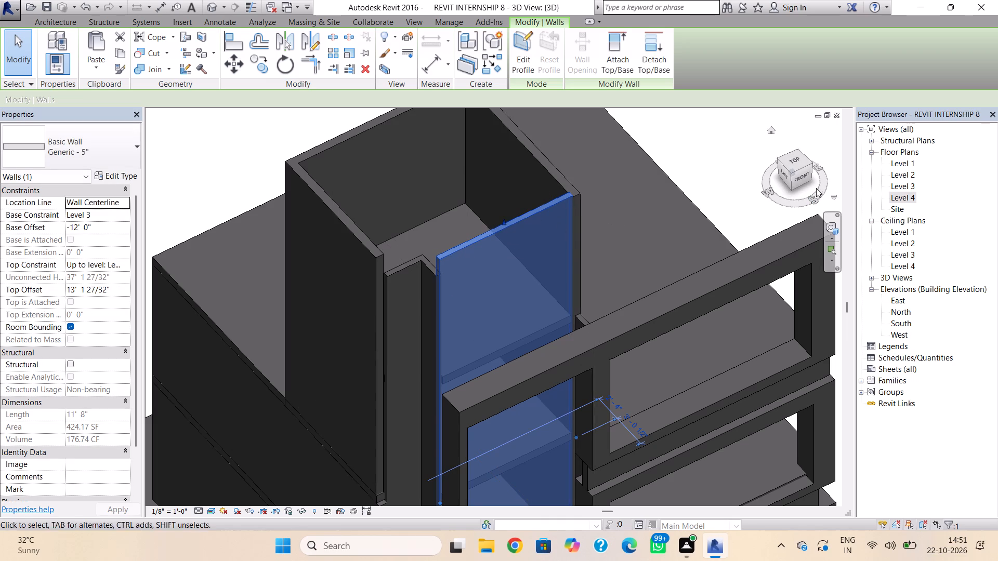
{"action": "left_click", "coordinate": [807, 178]}
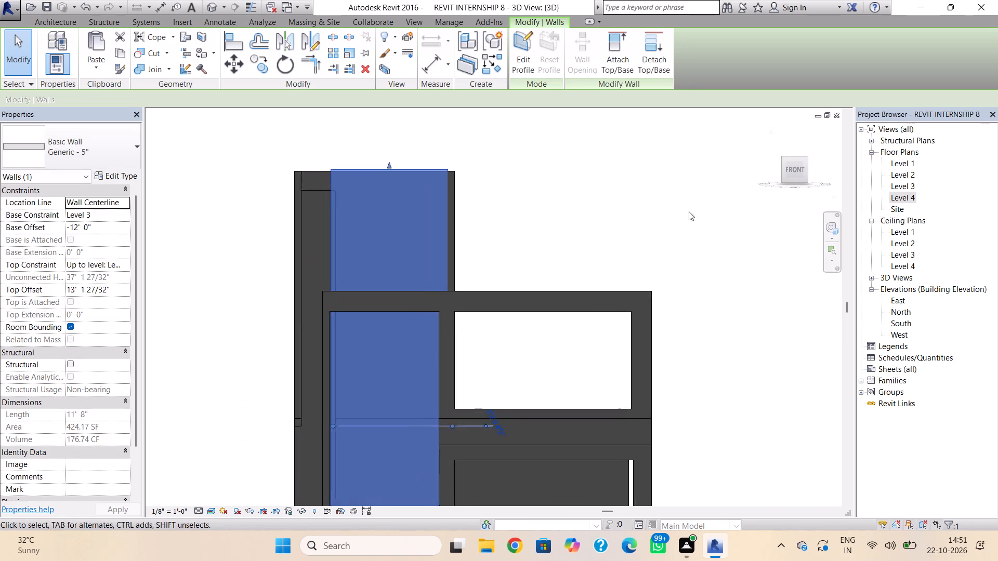
{"action": "middle_click_drag", "start_coordinate": [505, 189], "coordinate": [528, 292]}
{"action": "scroll", "coordinate": [526, 244], "scroll_direction": "up", "scroll_amount": 6}
{"action": "middle_click_drag", "start_coordinate": [522, 252], "coordinate": [522, 304]}
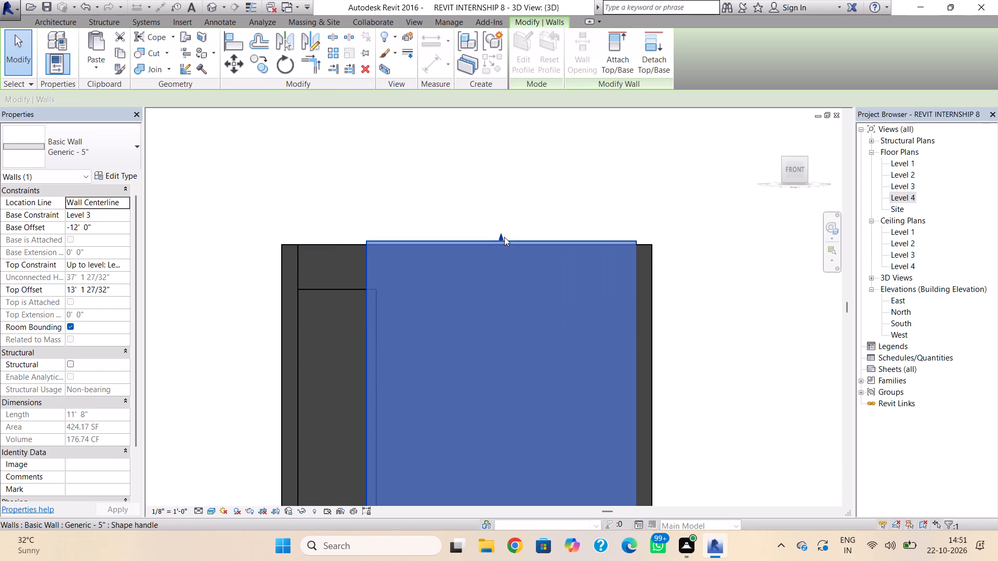
{"action": "scroll", "coordinate": [504, 237], "scroll_direction": "up", "scroll_amount": 5}
{"action": "left_click_drag", "start_coordinate": [502, 235], "coordinate": [505, 249]}
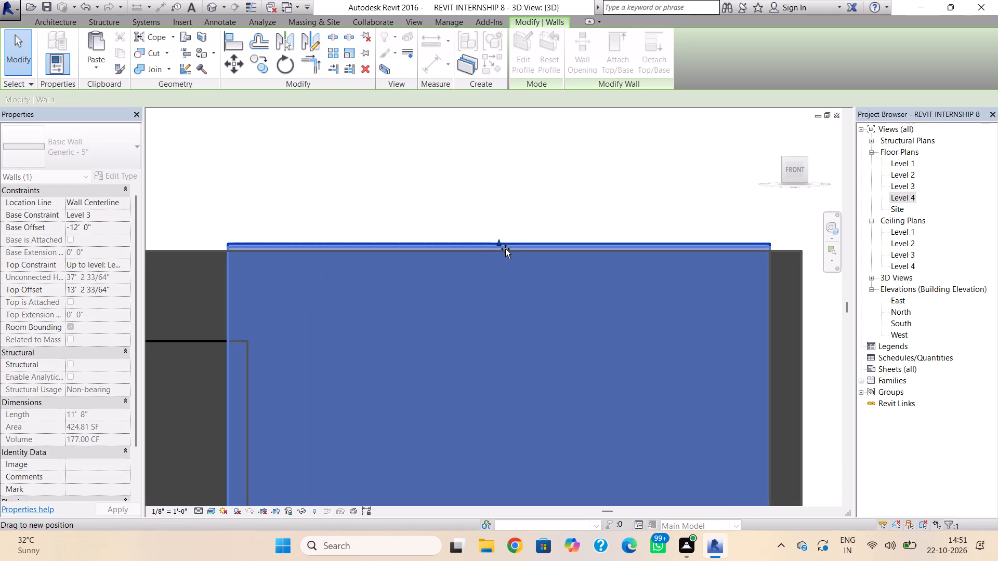
{"action": "left_click_drag", "start_coordinate": [505, 249], "coordinate": [507, 253]}
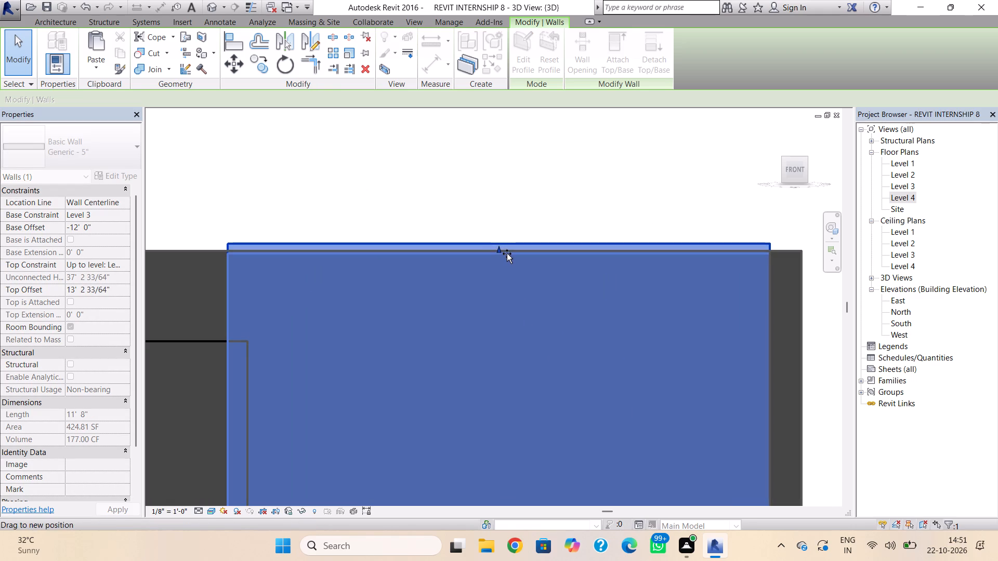
{"action": "left_click_drag", "start_coordinate": [507, 253], "coordinate": [507, 250]}
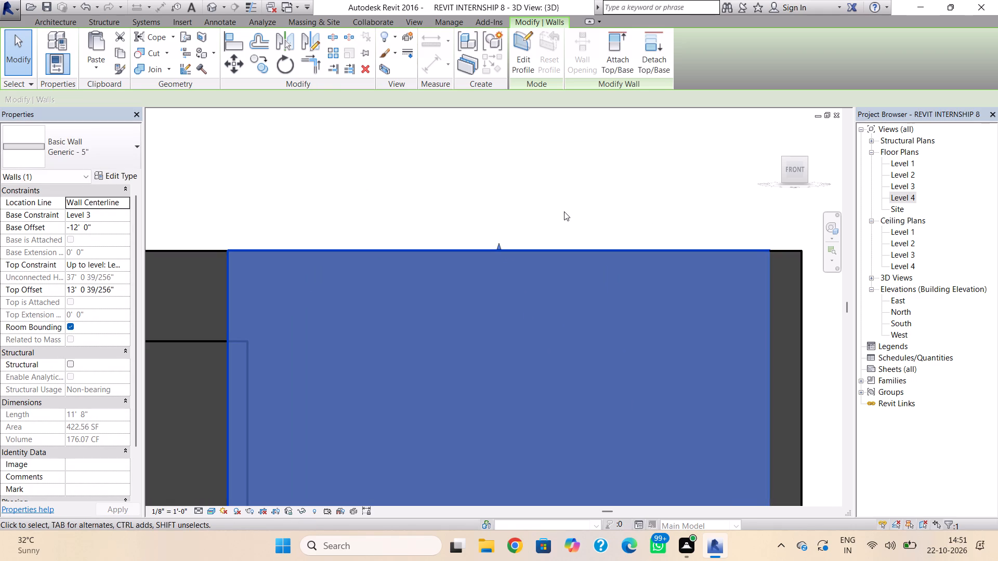
Stretch the top of the narrow front 5" wall, 3' 5 1/2" long, up flush with the neighbouring wall tops, a top offset of 13' 0".
{"action": "middle_click_drag", "start_coordinate": [564, 211], "coordinate": [648, 208]}
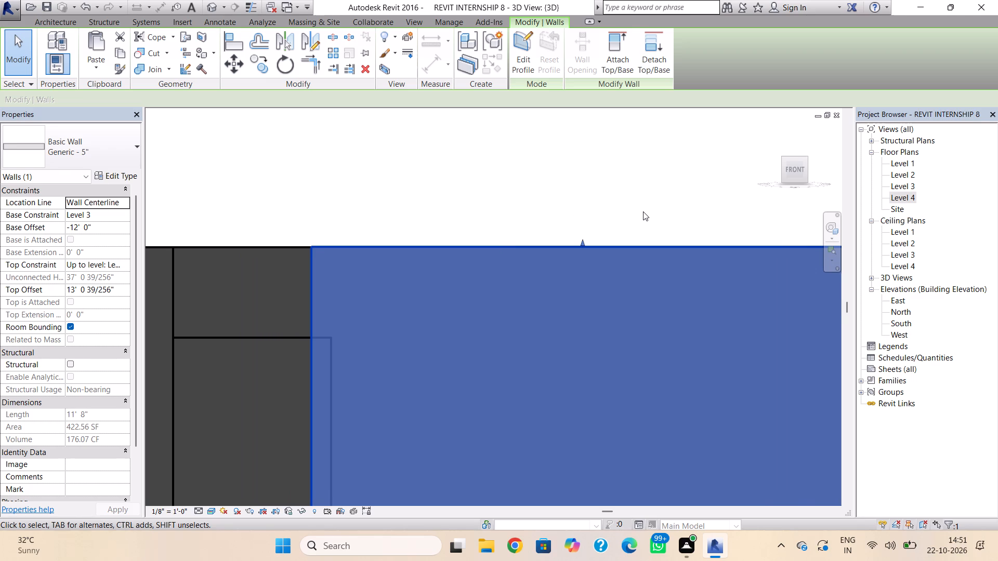
{"action": "left_click", "coordinate": [257, 339]}
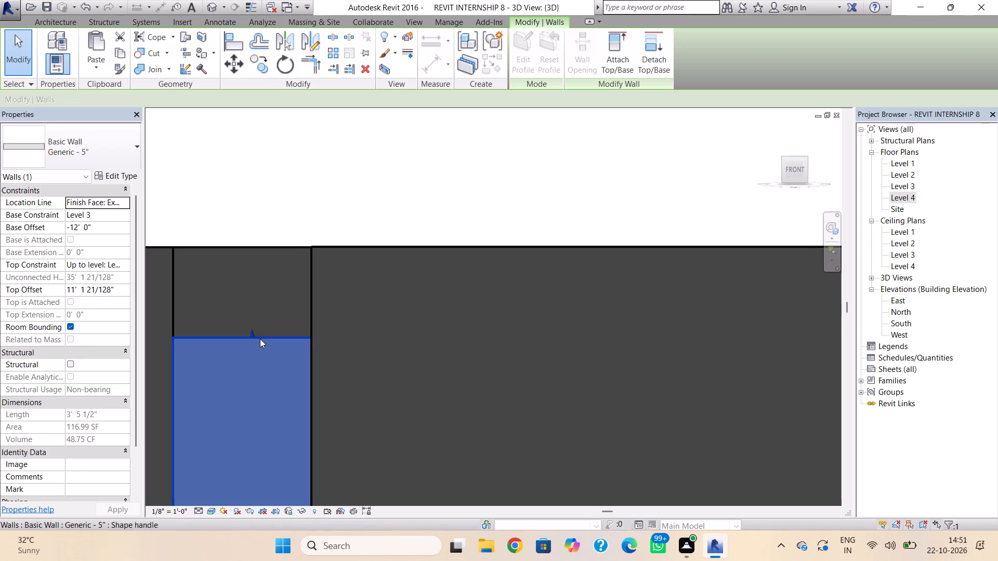
{"action": "left_click_drag", "start_coordinate": [256, 335], "coordinate": [260, 278]}
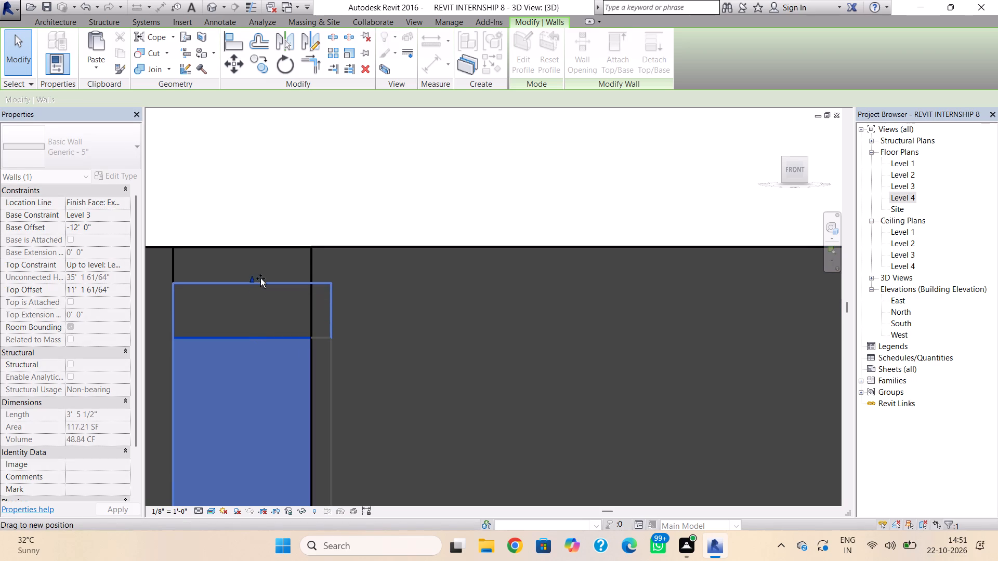
{"action": "left_click_drag", "start_coordinate": [260, 278], "coordinate": [267, 250]}
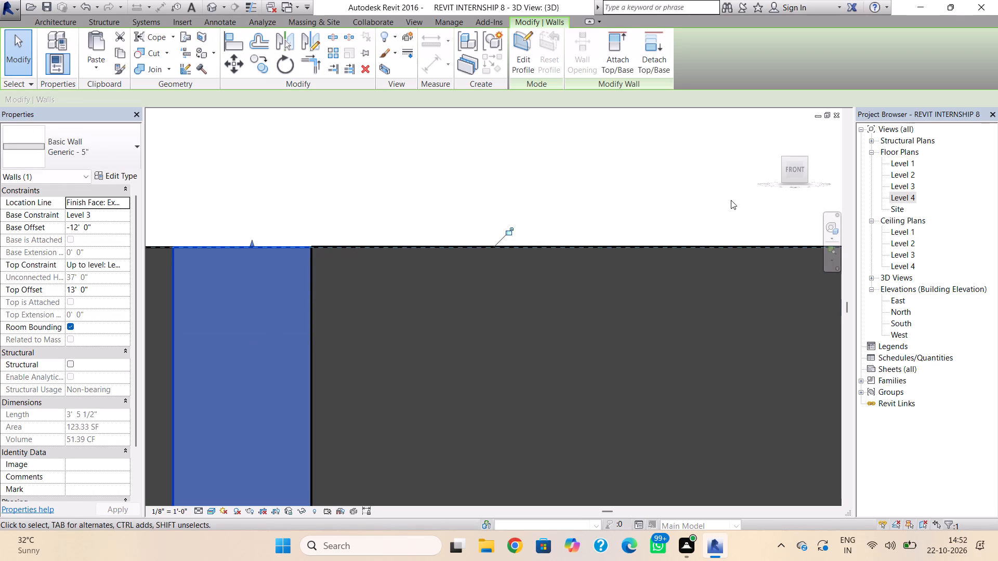
Stretch the top of the short 2' 4" return wall between the front walls up flush with them, a top offset of about 13' 0".
{"action": "left_click_drag", "start_coordinate": [783, 167], "coordinate": [797, 171]}
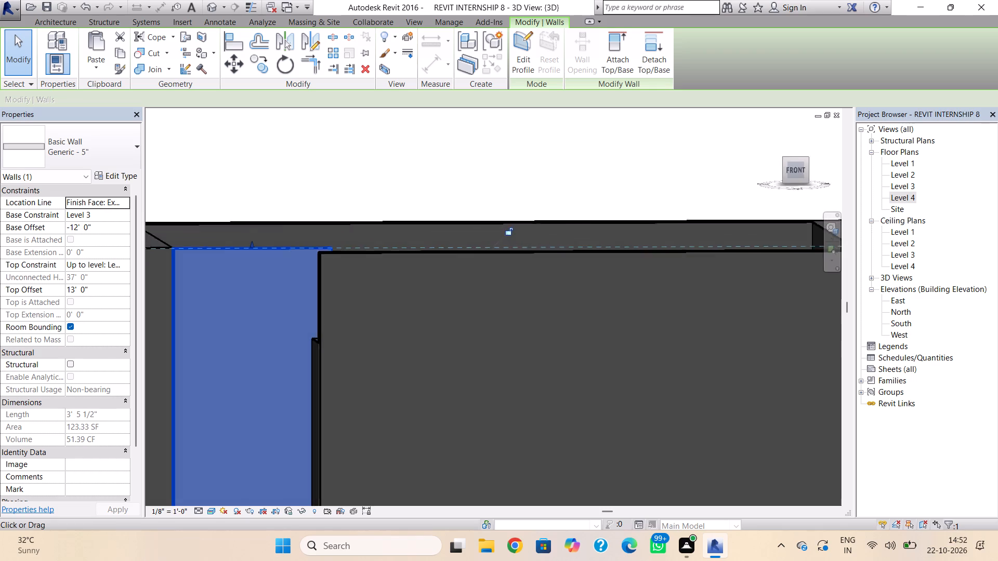
{"action": "left_click_drag", "start_coordinate": [797, 171], "coordinate": [169, 177]}
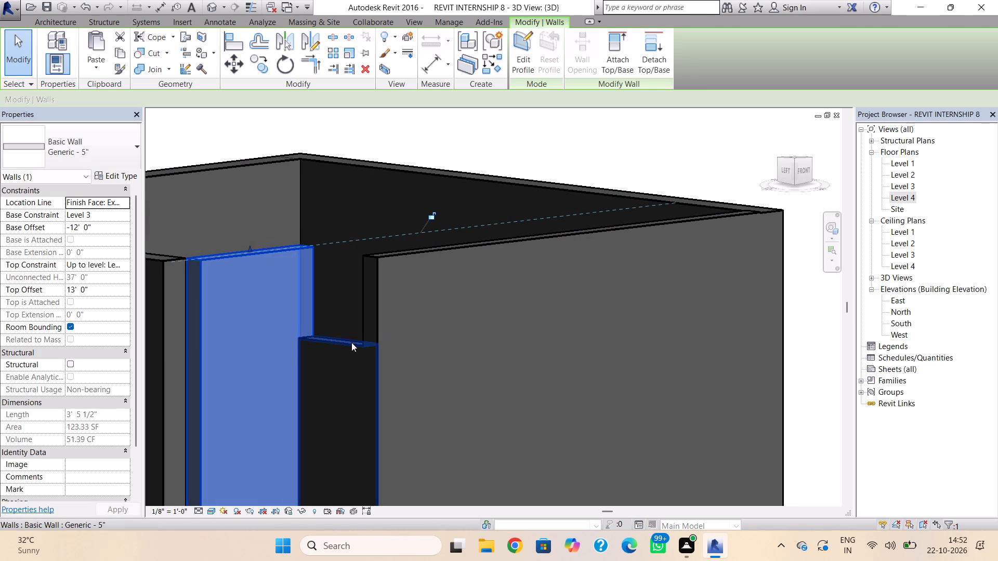
{"action": "left_click", "coordinate": [350, 342]}
{"action": "left_click_drag", "start_coordinate": [344, 343], "coordinate": [349, 273]}
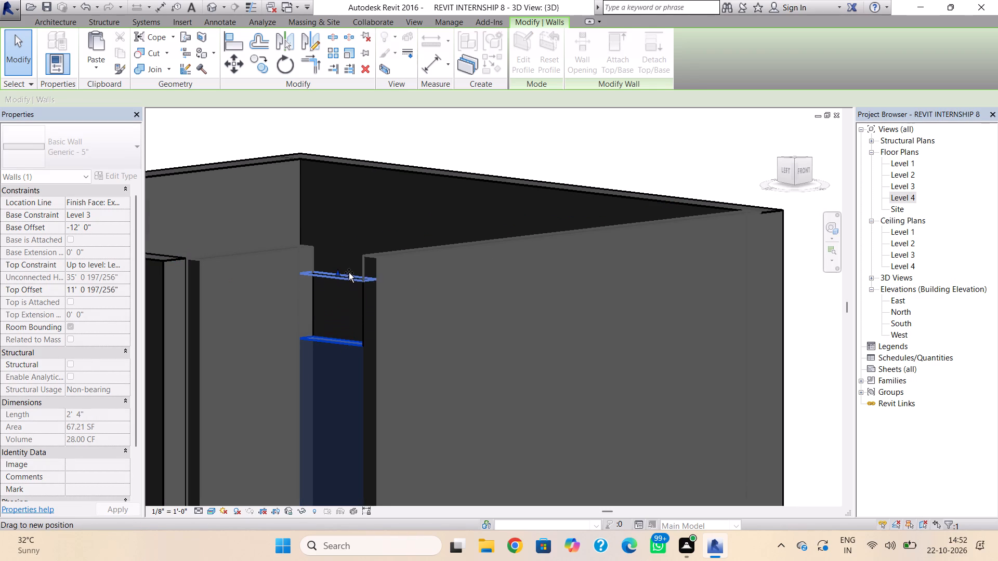
{"action": "left_click_drag", "start_coordinate": [349, 273], "coordinate": [353, 253]}
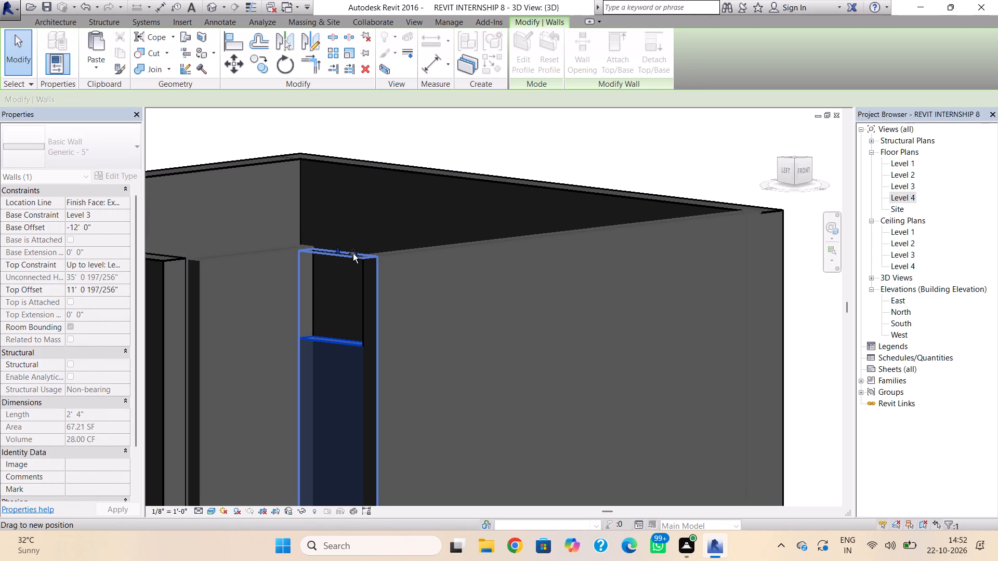
{"action": "left_click_drag", "start_coordinate": [353, 253], "coordinate": [353, 253]}
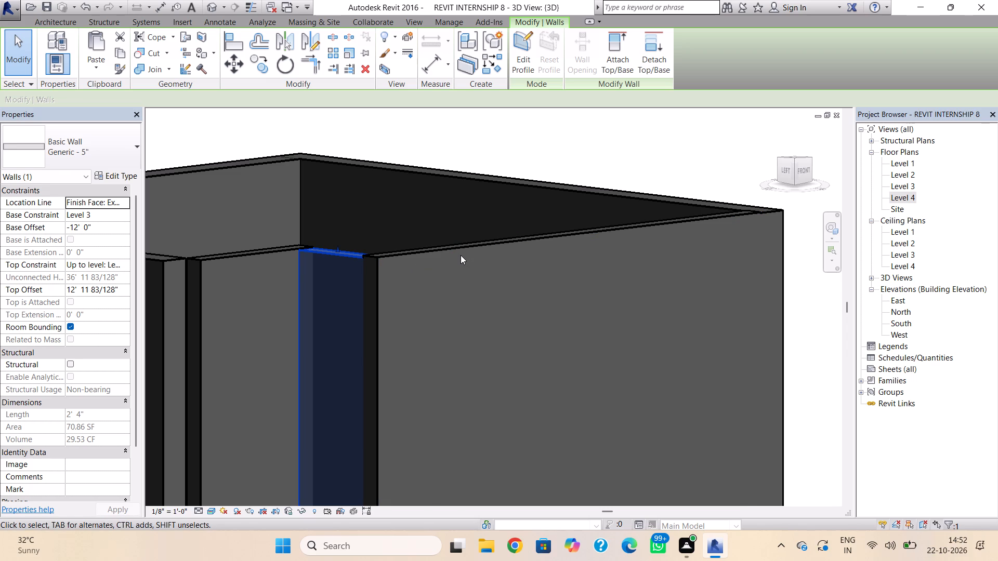
{"action": "right_click_drag", "start_coordinate": [486, 229], "coordinate": [582, 224], "text": "shift"}
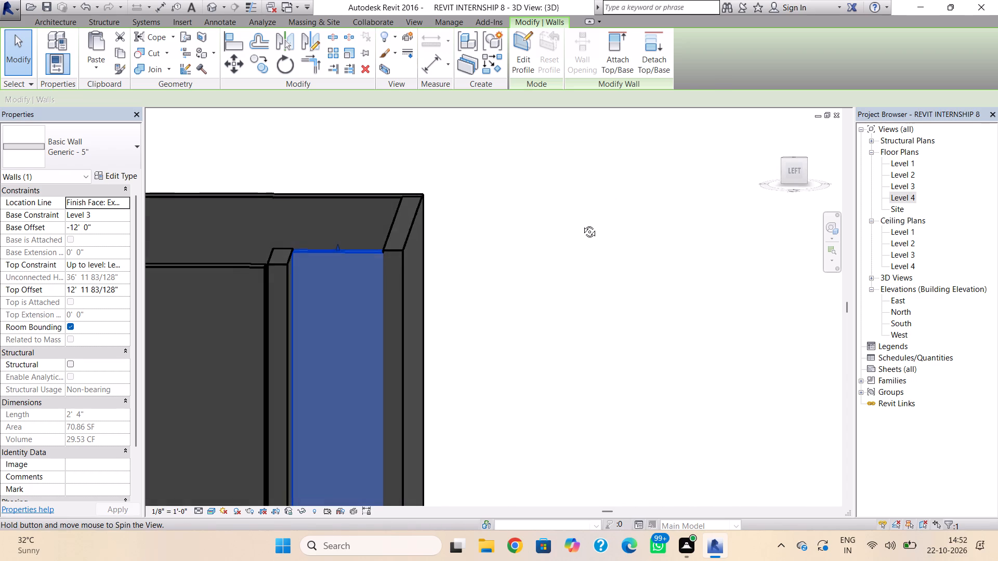
{"action": "right_click_drag", "start_coordinate": [582, 224], "coordinate": [582, 223], "text": "shift"}
{"action": "scroll", "coordinate": [364, 247], "scroll_direction": "up", "scroll_amount": 4, "text": "shift"}
{"action": "scroll", "coordinate": [350, 253], "scroll_direction": "up", "scroll_amount": 2}
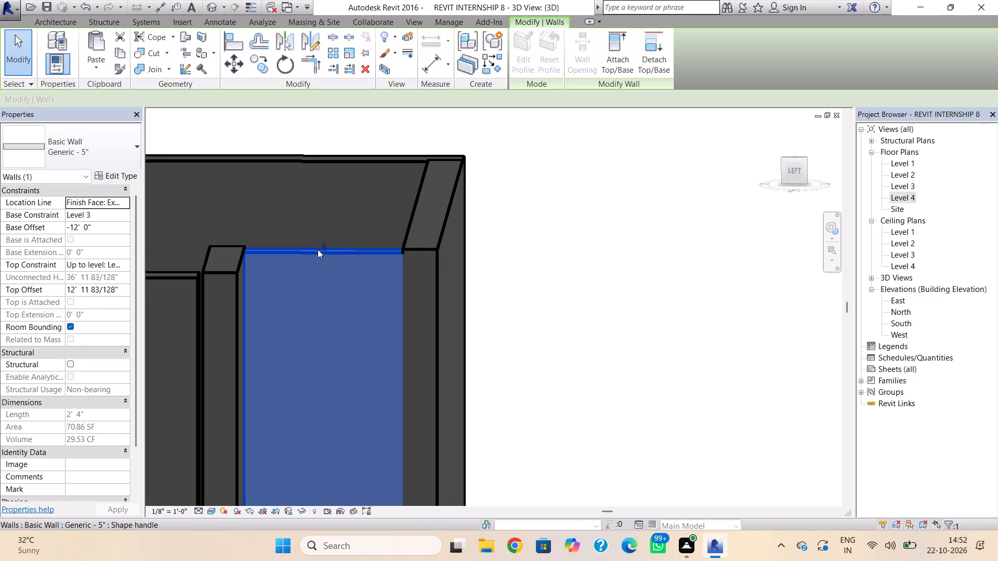
{"action": "left_click", "coordinate": [318, 249]}
{"action": "left_click", "coordinate": [333, 153]}
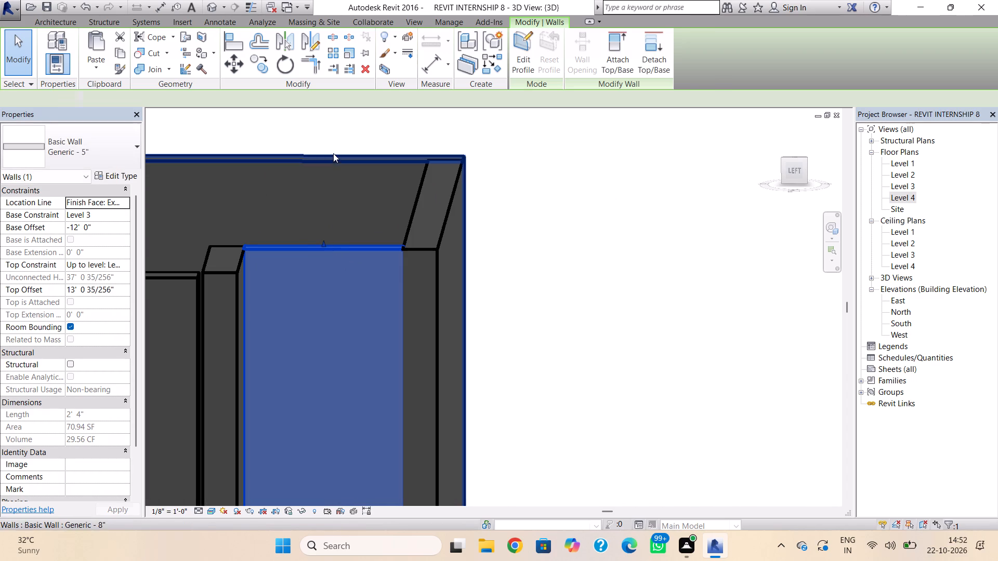
{"action": "key", "text": "Escape"}
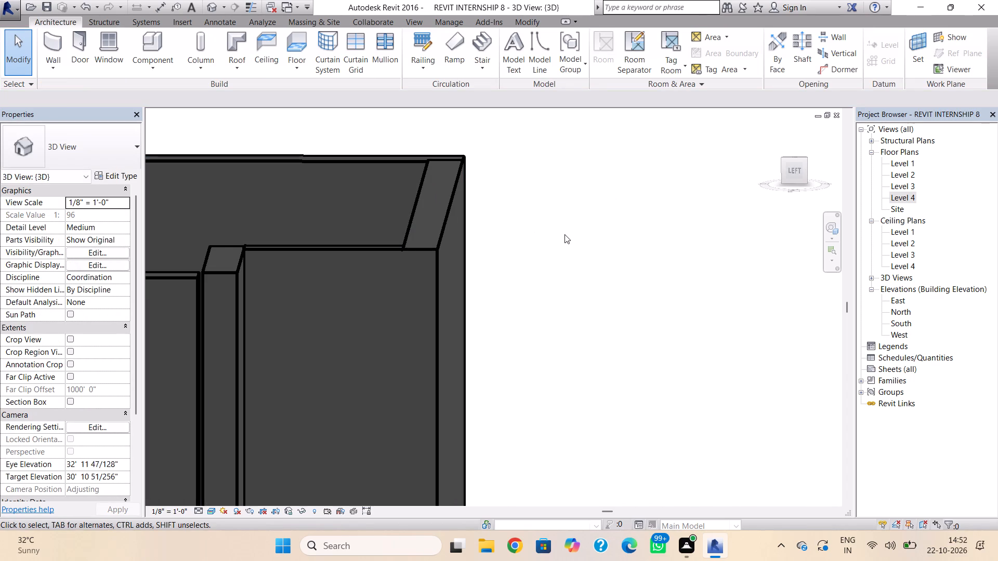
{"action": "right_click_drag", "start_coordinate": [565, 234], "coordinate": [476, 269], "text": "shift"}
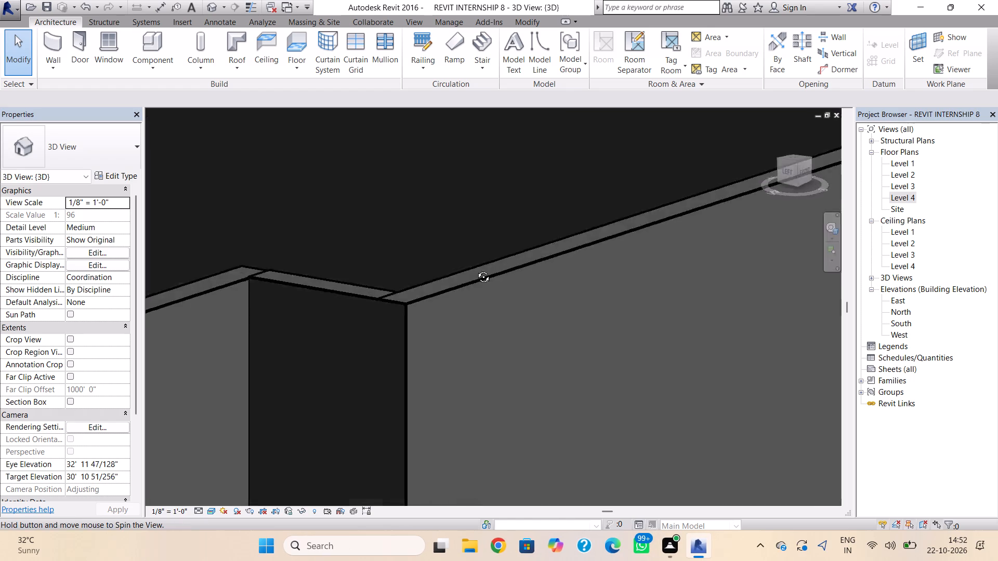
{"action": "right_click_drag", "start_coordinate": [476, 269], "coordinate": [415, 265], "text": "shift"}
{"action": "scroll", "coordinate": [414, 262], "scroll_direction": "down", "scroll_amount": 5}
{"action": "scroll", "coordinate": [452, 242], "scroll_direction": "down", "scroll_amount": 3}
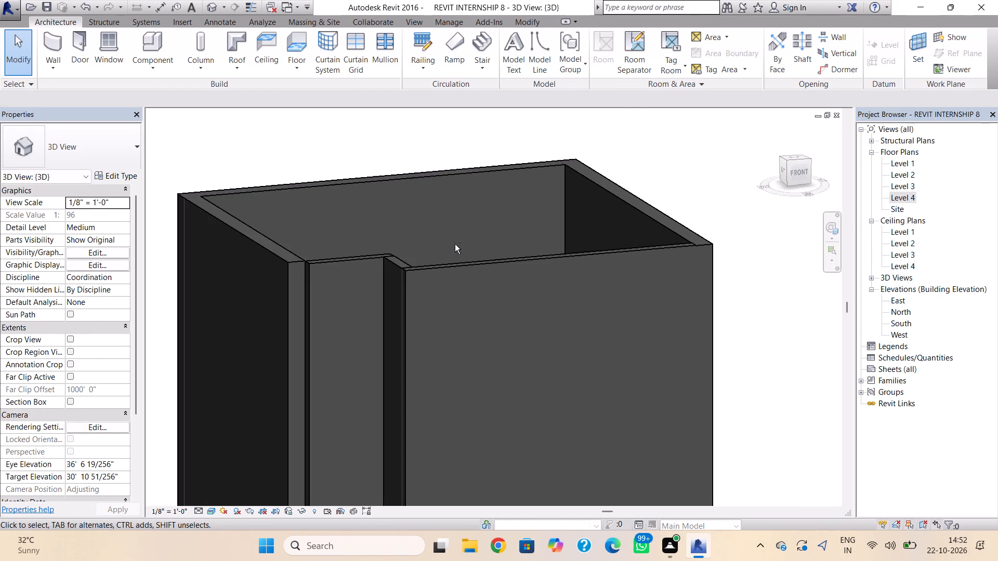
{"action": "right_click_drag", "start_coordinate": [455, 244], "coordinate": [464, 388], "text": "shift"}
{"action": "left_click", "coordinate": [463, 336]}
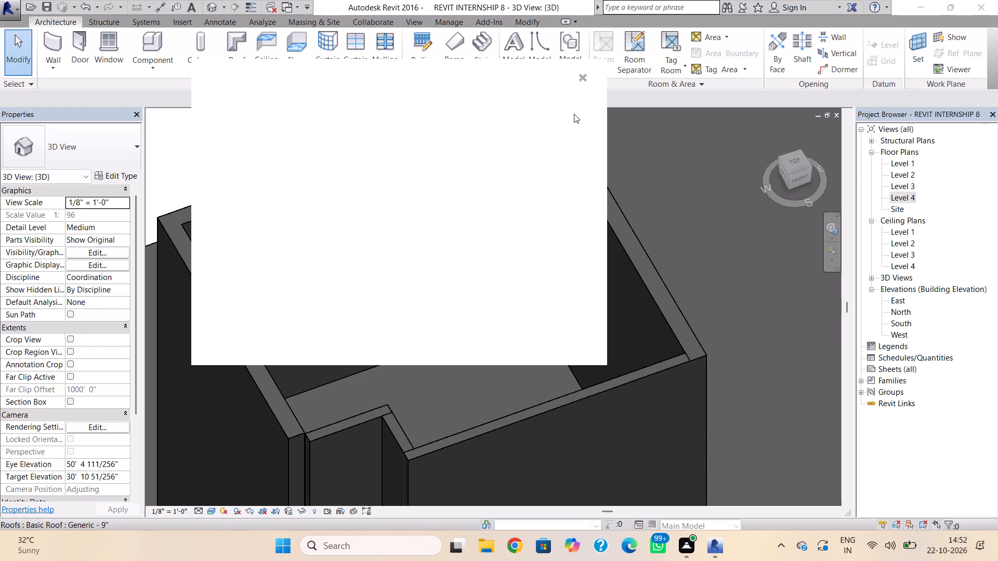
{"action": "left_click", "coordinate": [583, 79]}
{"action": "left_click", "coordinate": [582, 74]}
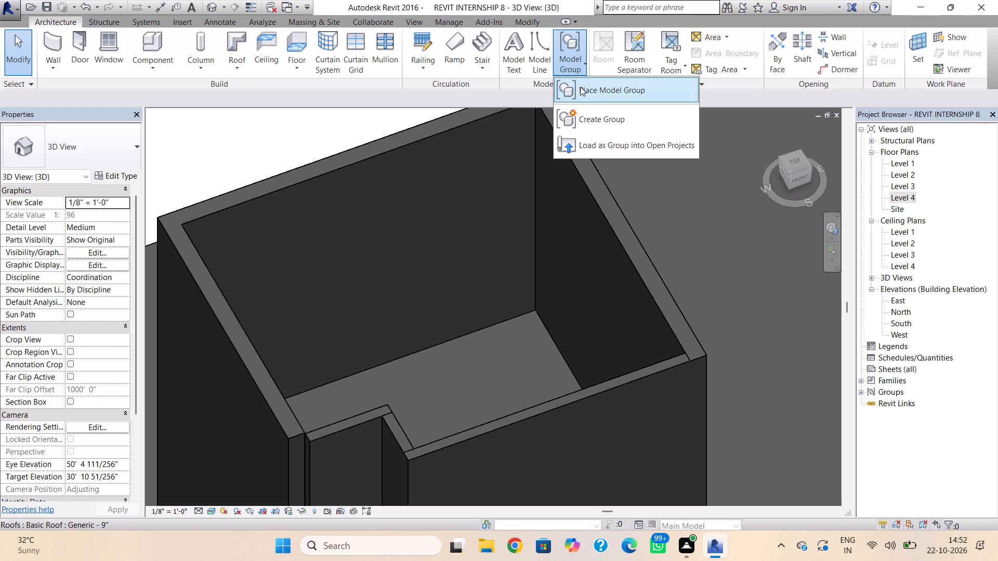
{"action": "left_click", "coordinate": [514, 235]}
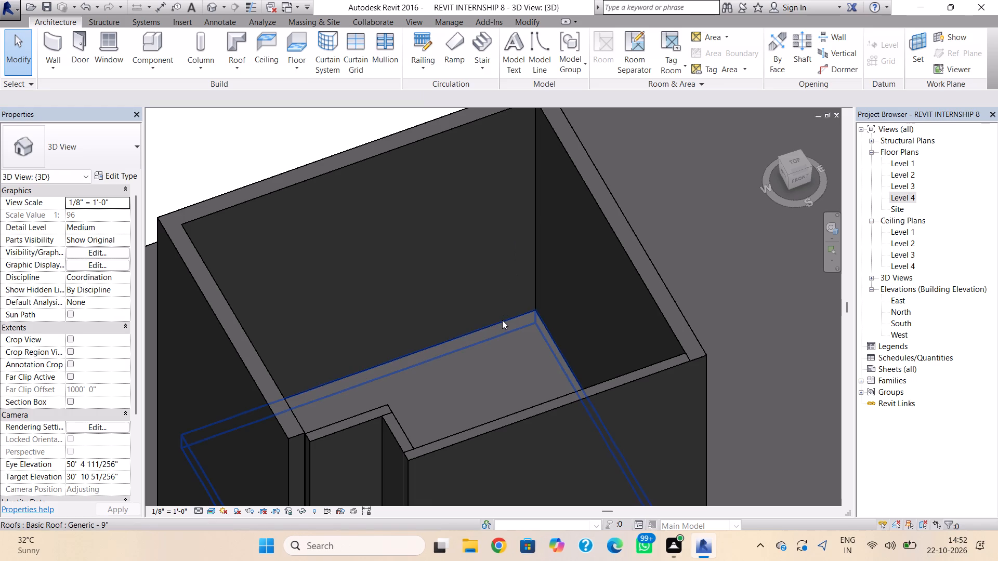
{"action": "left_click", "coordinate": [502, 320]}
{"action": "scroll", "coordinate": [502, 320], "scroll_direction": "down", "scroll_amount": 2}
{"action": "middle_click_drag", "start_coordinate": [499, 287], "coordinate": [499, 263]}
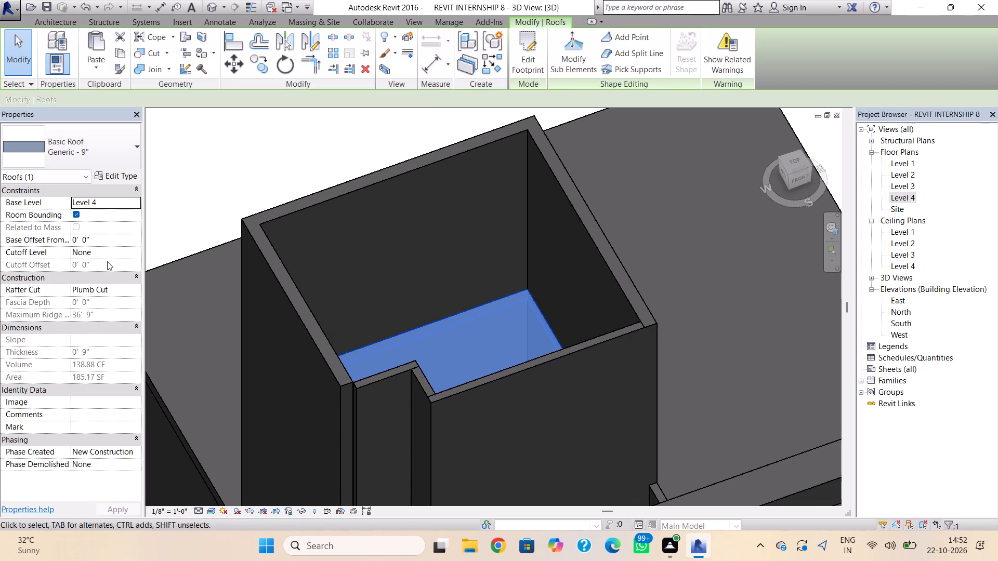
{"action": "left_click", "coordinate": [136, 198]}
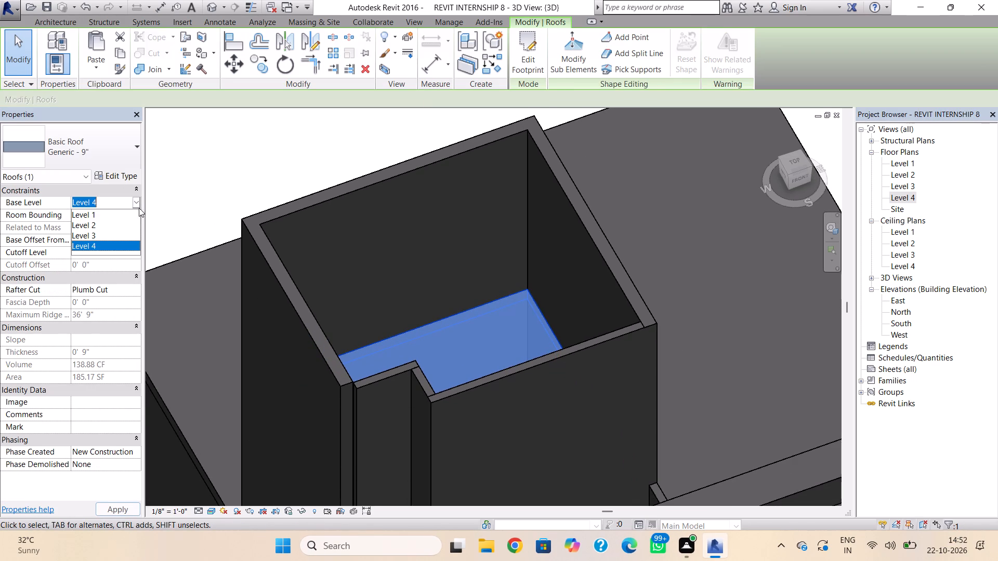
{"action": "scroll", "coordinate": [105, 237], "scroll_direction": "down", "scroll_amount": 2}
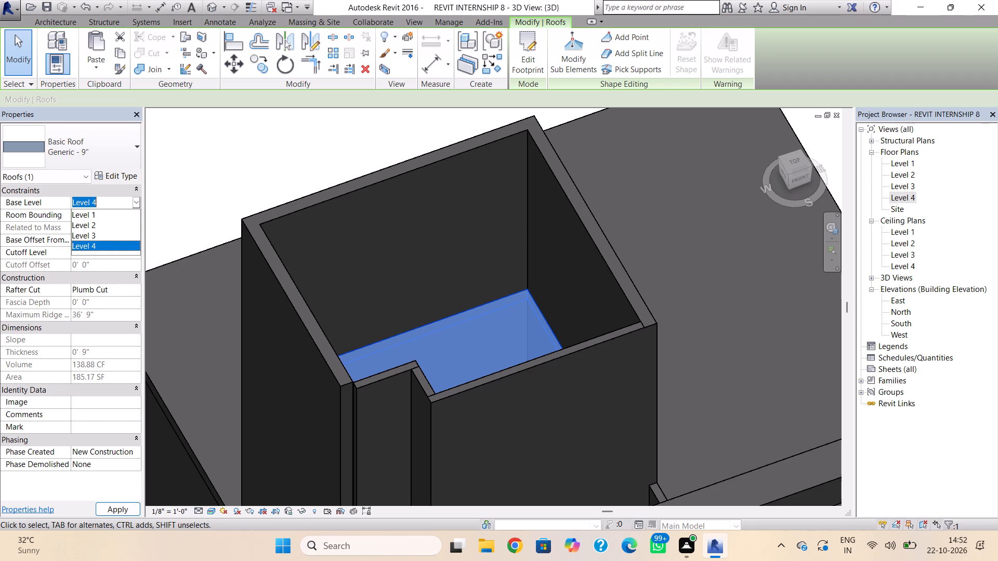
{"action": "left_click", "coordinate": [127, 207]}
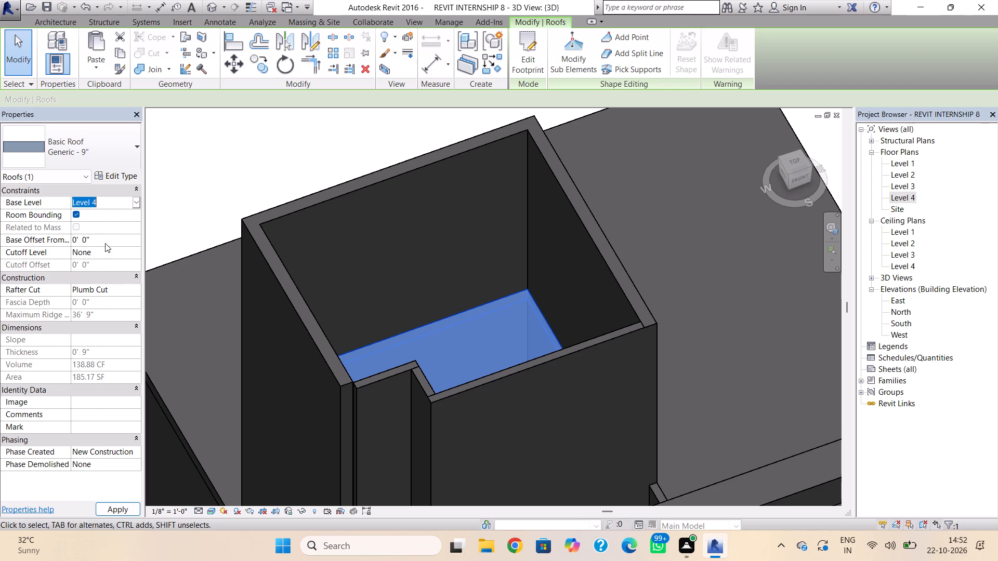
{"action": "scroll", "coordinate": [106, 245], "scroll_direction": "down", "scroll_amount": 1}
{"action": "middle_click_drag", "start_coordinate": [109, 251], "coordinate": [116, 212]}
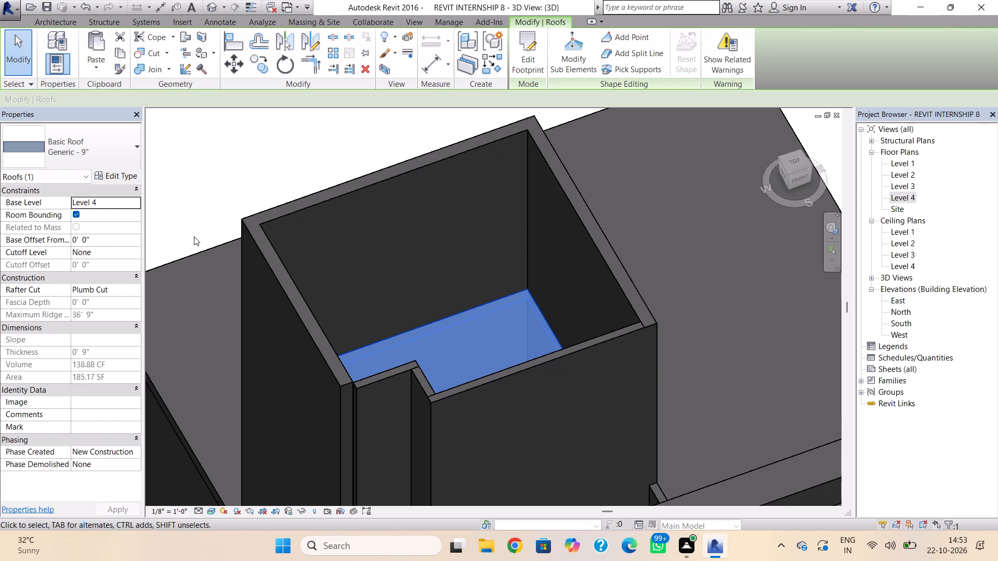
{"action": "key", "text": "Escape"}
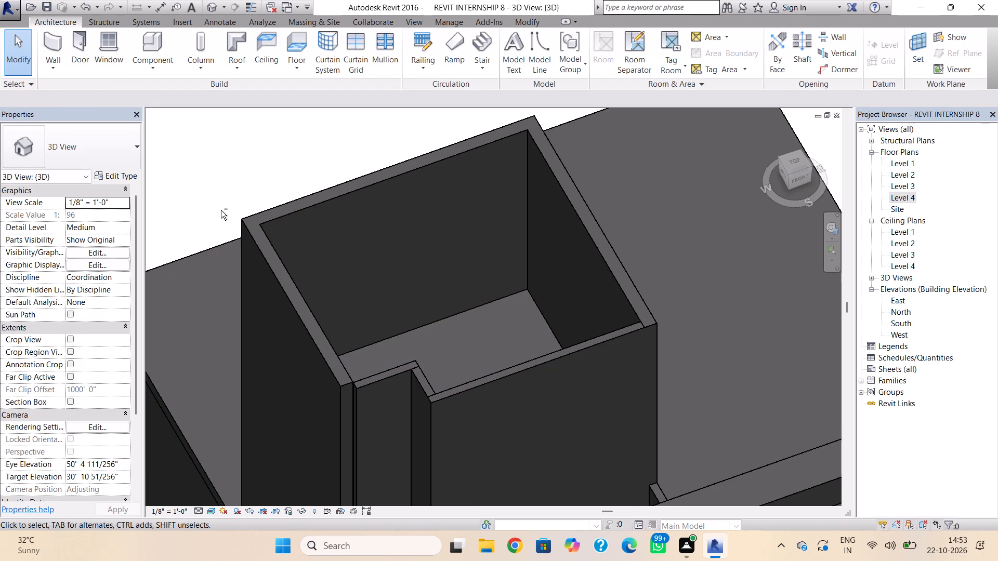
In the East elevation, add a new level 12' 0" above Level 4 by picking the Level 4 line with an offset.
{"action": "right_click_drag", "start_coordinate": [231, 216], "coordinate": [315, 223], "text": "shift"}
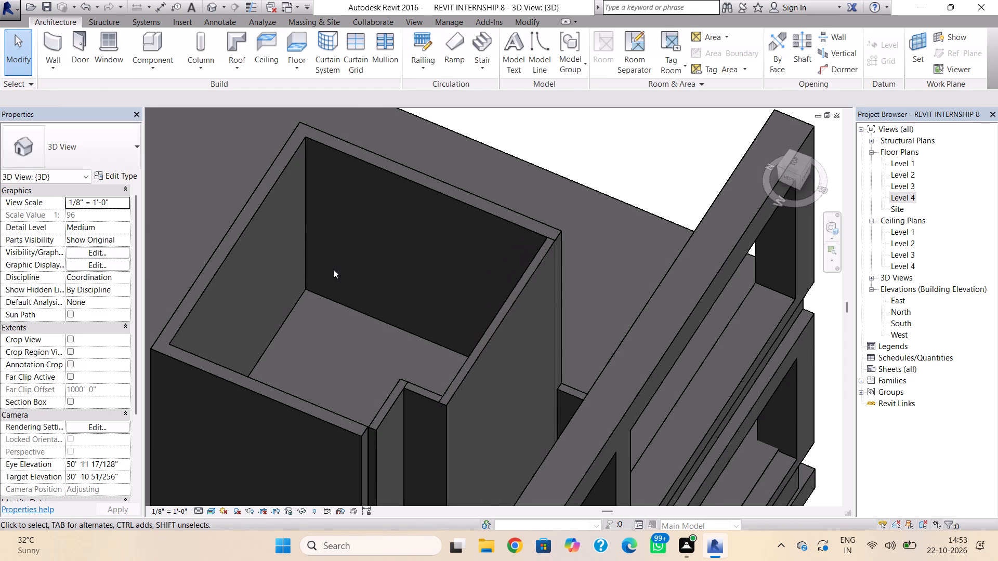
{"action": "middle_click_drag", "start_coordinate": [333, 269], "coordinate": [351, 172]}
{"action": "right_click_drag", "start_coordinate": [362, 226], "coordinate": [270, 109], "text": "shift"}
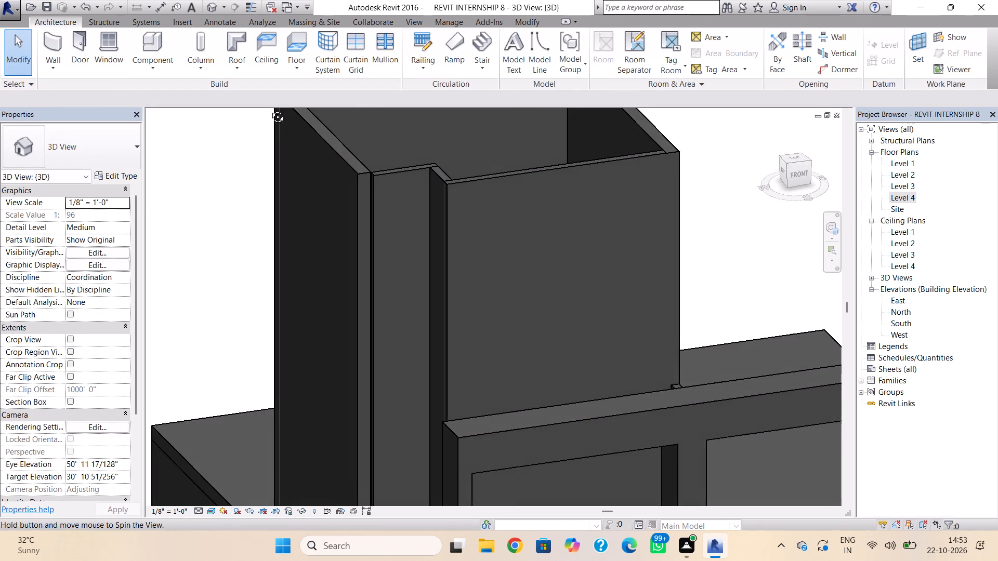
{"action": "right_click_drag", "start_coordinate": [270, 109], "coordinate": [277, 134], "text": "shift"}
{"action": "double_click", "coordinate": [896, 300]}
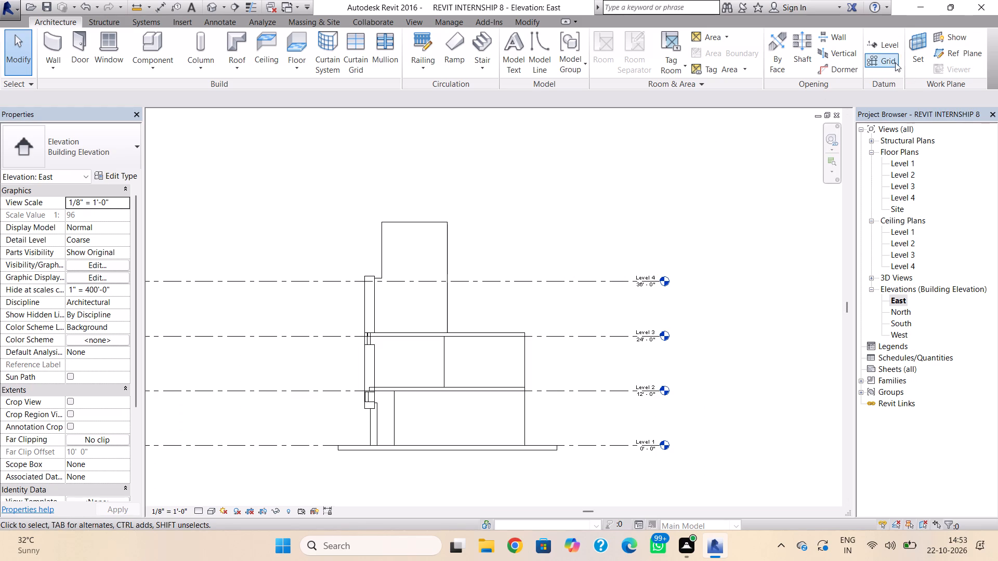
{"action": "left_click", "coordinate": [886, 51]}
{"action": "left_click", "coordinate": [534, 39]}
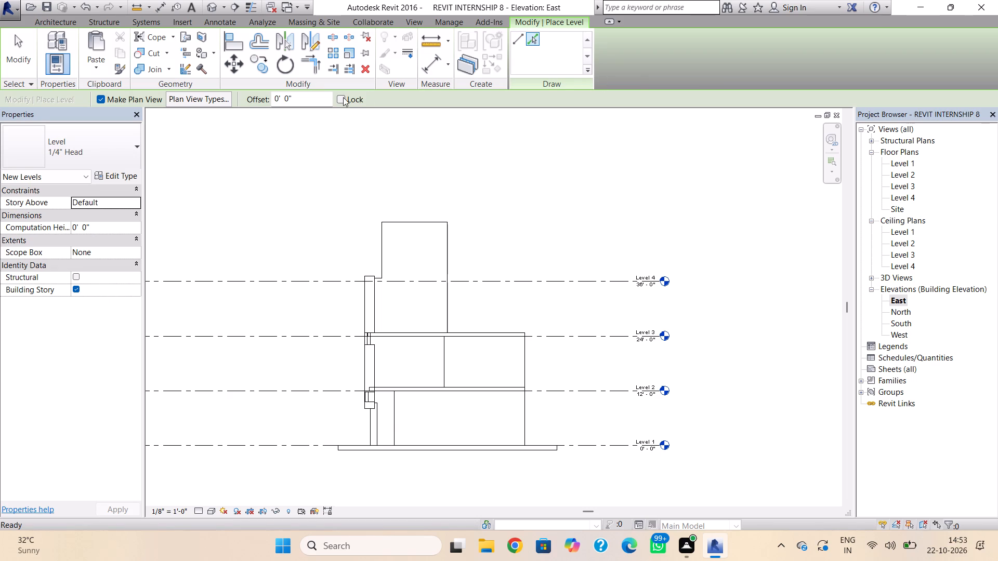
{"action": "left_click", "coordinate": [311, 101]}
{"action": "left_click_drag", "start_coordinate": [311, 101], "coordinate": [257, 101]}
{"action": "type", "text": "15'"}
{"action": "key", "text": "Return"}
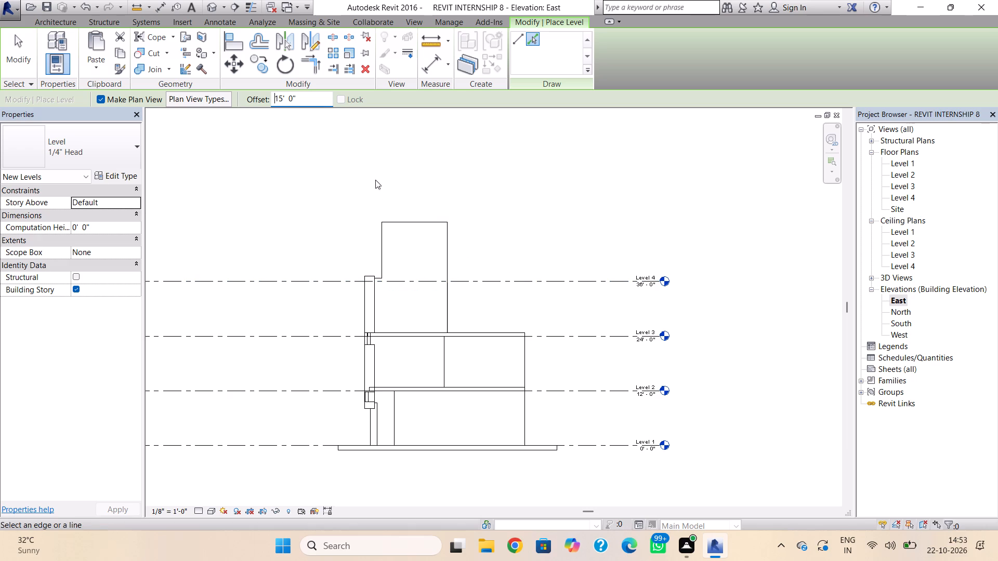
{"action": "left_click", "coordinate": [321, 100]}
{"action": "left_click_drag", "start_coordinate": [321, 100], "coordinate": [268, 108]}
{"action": "type", "text": "12'"}
{"action": "key", "text": "Return"}
{"action": "left_click", "coordinate": [475, 279]}
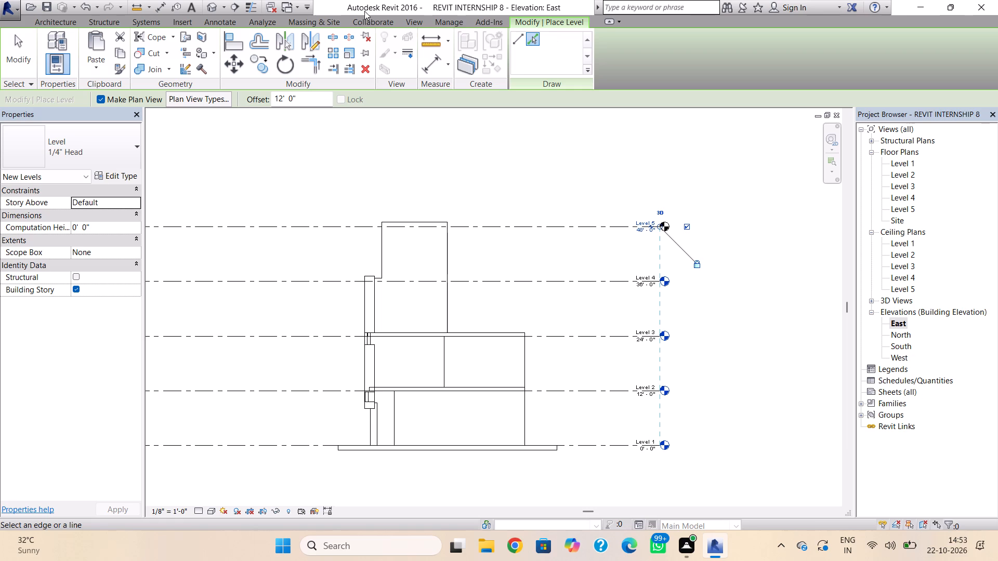
In the 3D view, change the Generic - 9" roof inside the upper room to base level Level 5.
{"action": "left_click", "coordinate": [215, 9]}
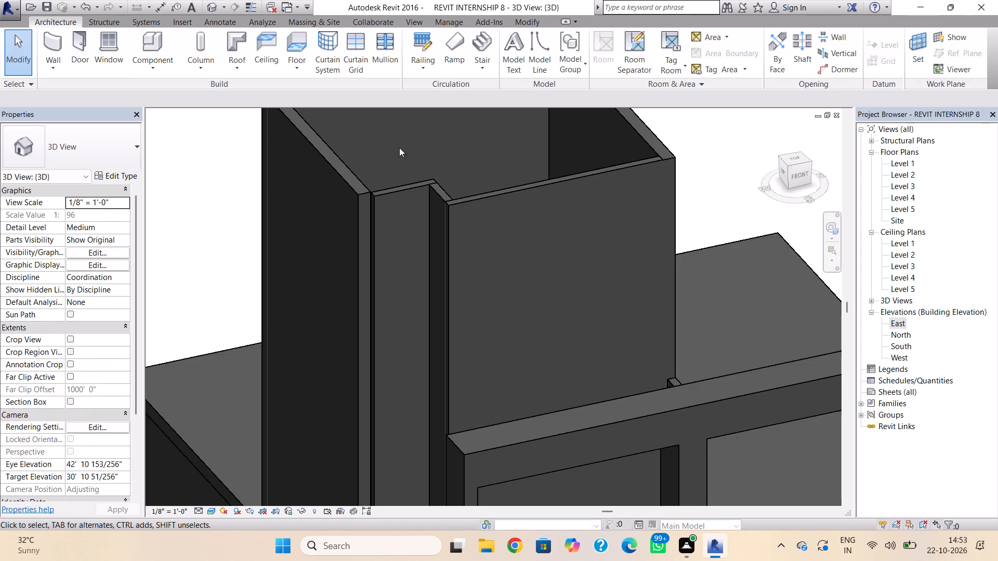
{"action": "middle_click_drag", "start_coordinate": [417, 206], "coordinate": [419, 274]}
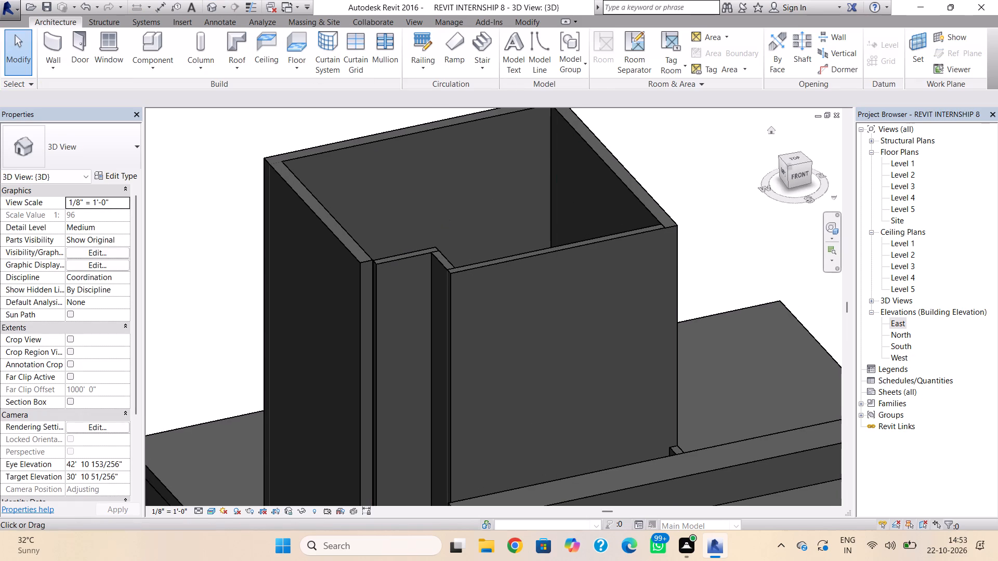
{"action": "left_click_drag", "start_coordinate": [794, 167], "coordinate": [793, 214]}
{"action": "left_click", "coordinate": [542, 266]}
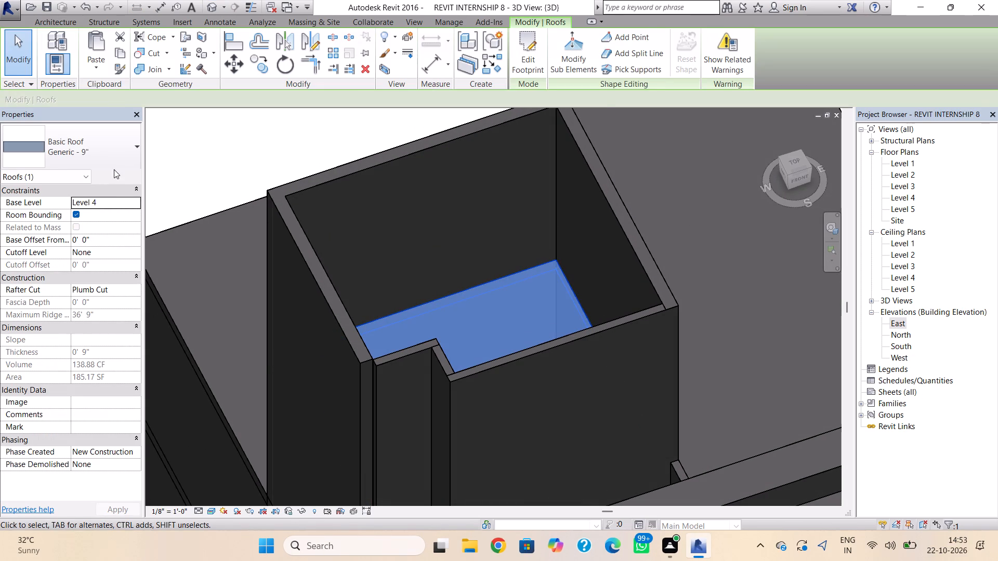
{"action": "left_click_drag", "start_coordinate": [122, 199], "coordinate": [127, 201]}
{"action": "left_click", "coordinate": [138, 205]}
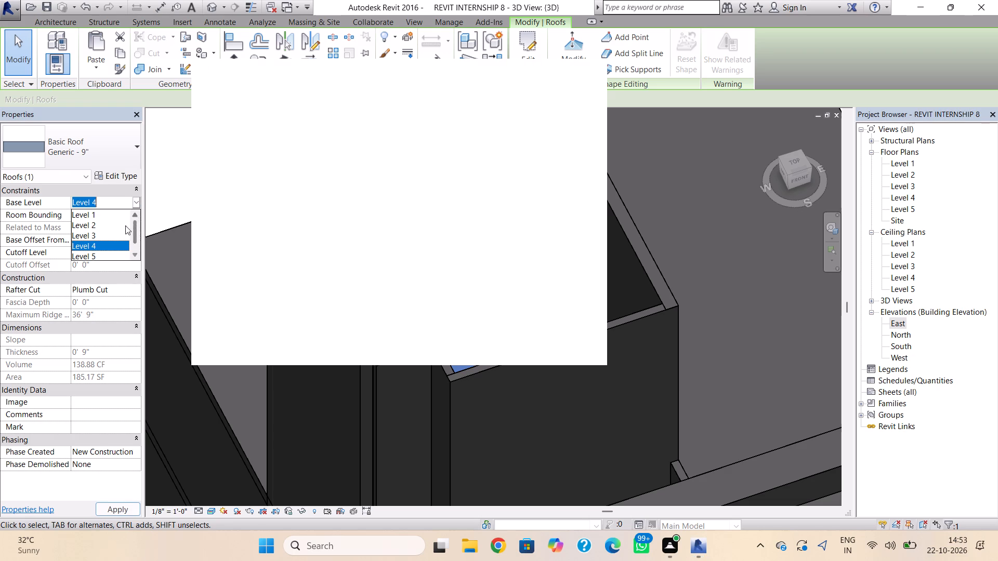
{"action": "left_click", "coordinate": [104, 254]}
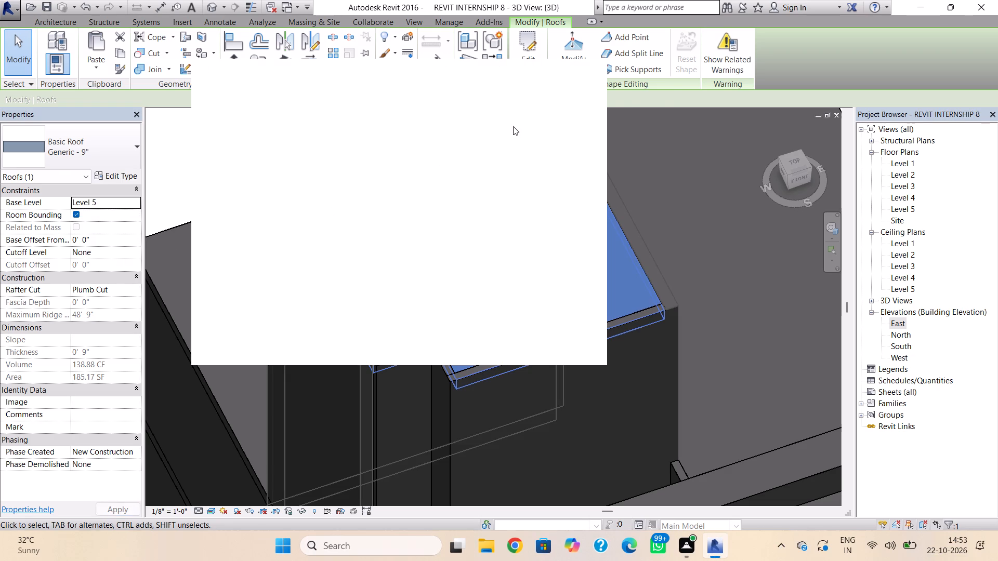
{"action": "left_click", "coordinate": [673, 164]}
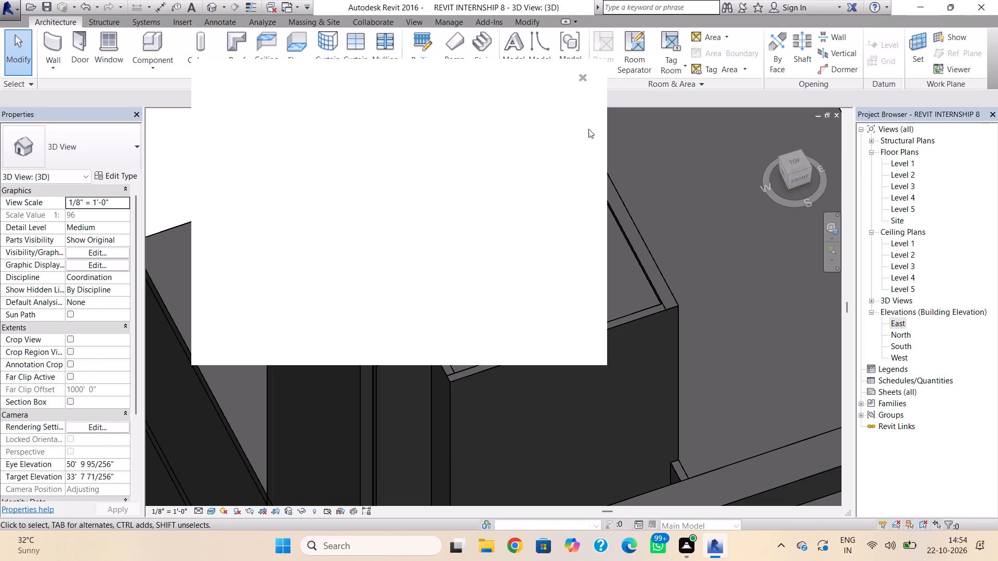
{"action": "left_click", "coordinate": [581, 71]}
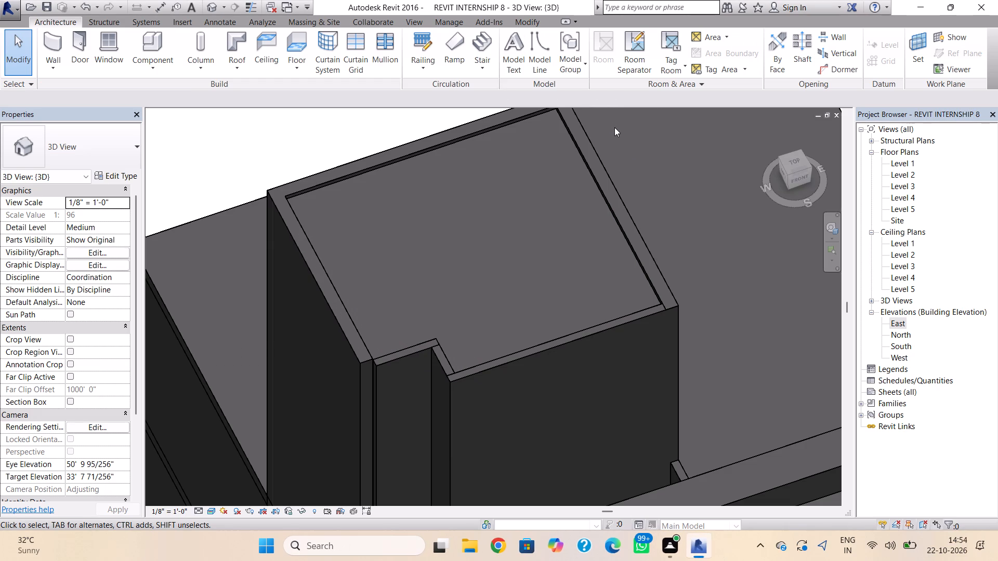
Examine how the roof caps the upper room in 3D, then check the Level 4 floor plan and East elevation.
{"action": "right_click_drag", "start_coordinate": [617, 115], "coordinate": [605, 111], "text": "shift"}
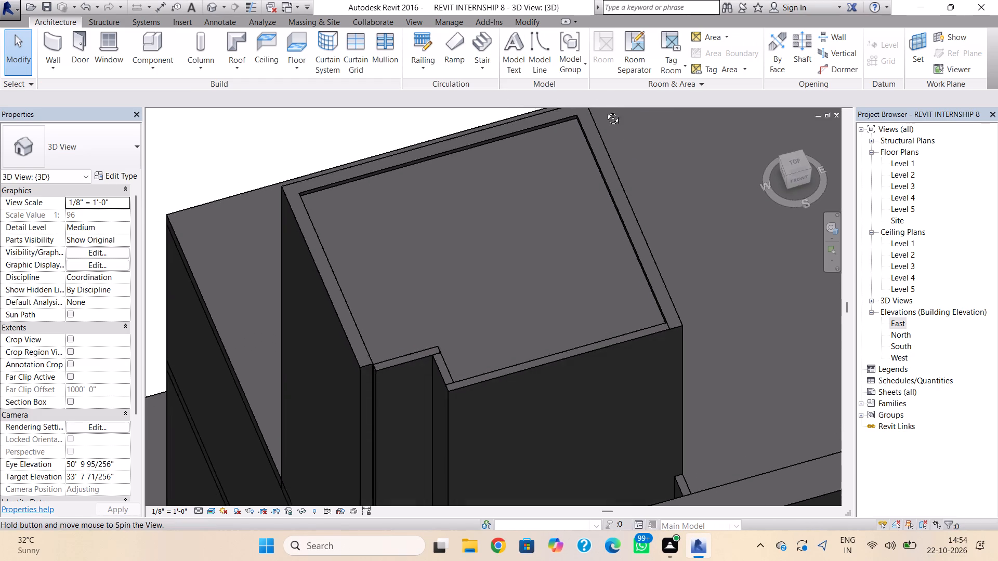
{"action": "right_click_drag", "start_coordinate": [605, 111], "coordinate": [577, 77], "text": "shift"}
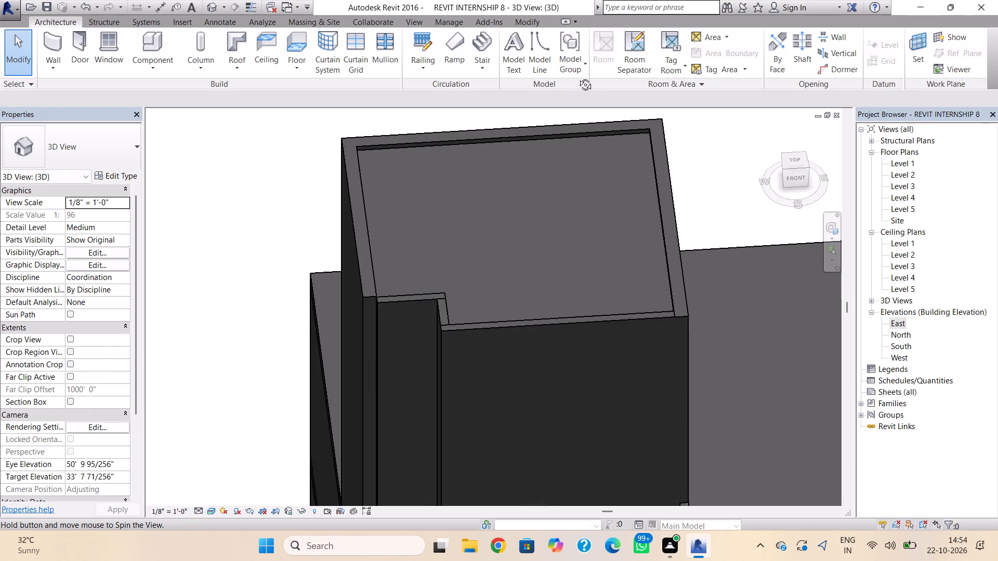
{"action": "right_click_drag", "start_coordinate": [577, 77], "coordinate": [569, 65], "text": "shift"}
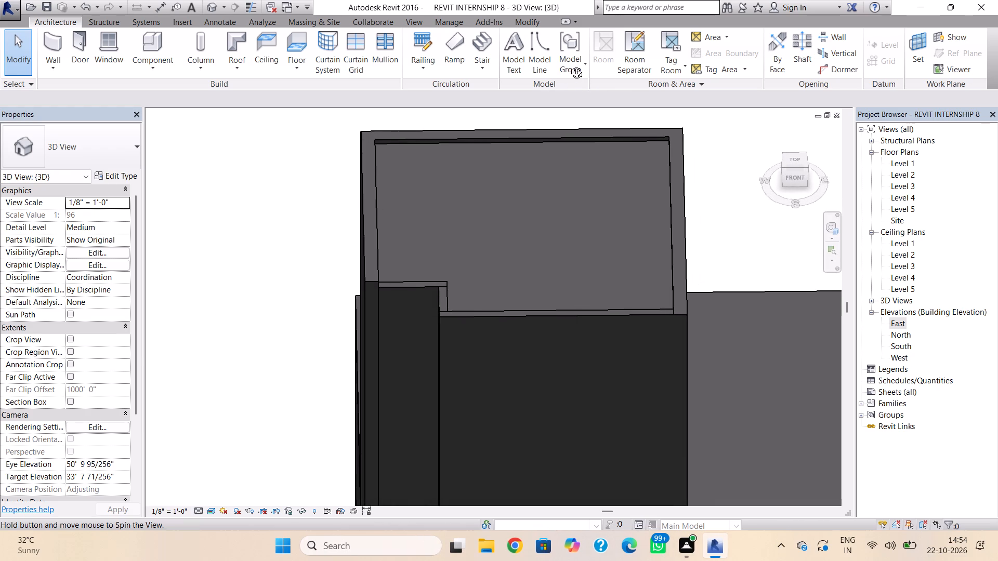
{"action": "right_click_drag", "start_coordinate": [569, 65], "coordinate": [597, 0], "text": "shift"}
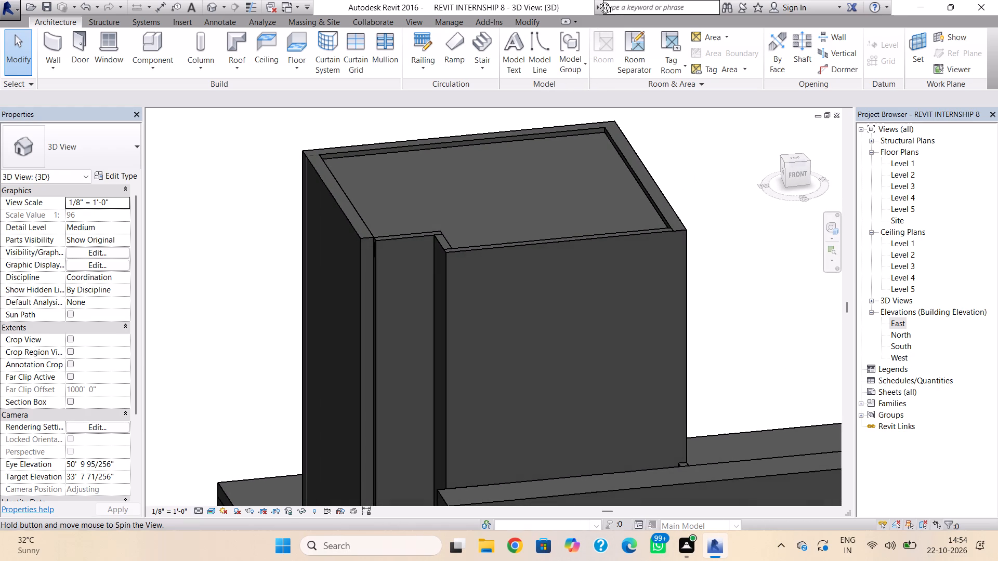
{"action": "right_click_drag", "start_coordinate": [597, 0], "coordinate": [587, 14], "text": "shift"}
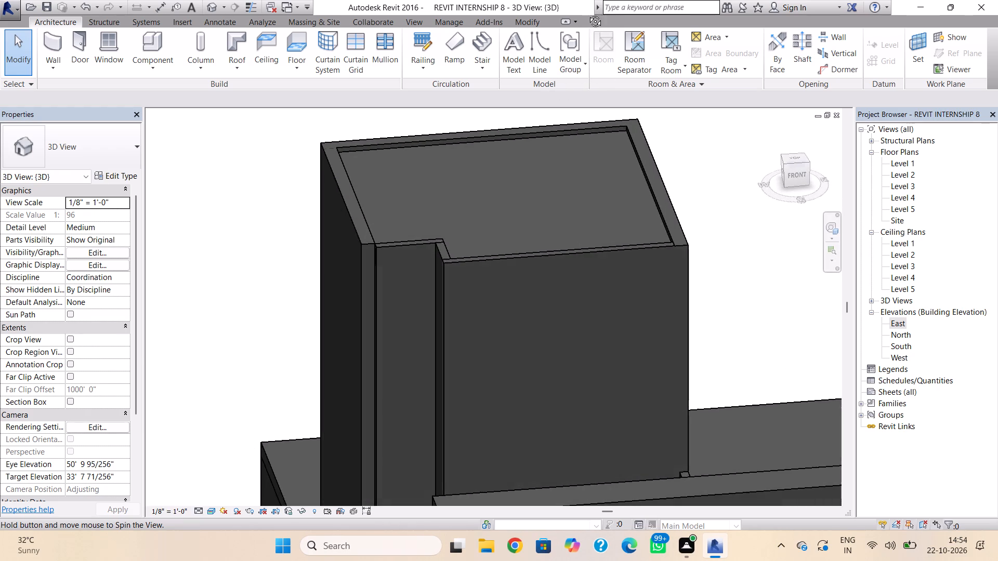
{"action": "right_click_drag", "start_coordinate": [587, 14], "coordinate": [595, 0], "text": "shift"}
{"action": "scroll", "coordinate": [619, 157], "scroll_direction": "down", "scroll_amount": 2}
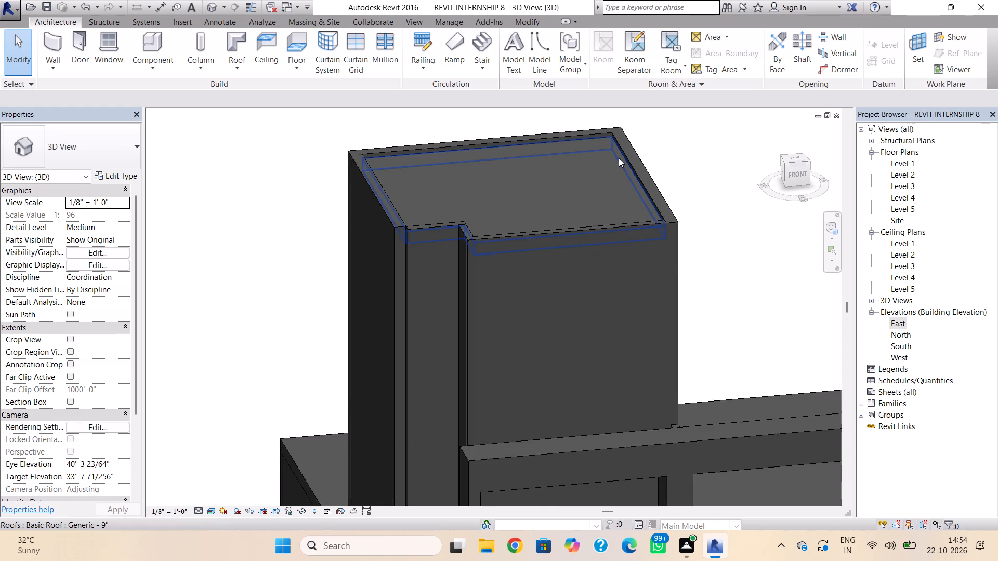
{"action": "scroll", "coordinate": [619, 158], "scroll_direction": "down", "scroll_amount": 1}
{"action": "middle_click_drag", "start_coordinate": [619, 158], "coordinate": [548, 187]}
{"action": "right_click_drag", "start_coordinate": [561, 146], "coordinate": [514, 65], "text": "shift"}
{"action": "scroll", "coordinate": [560, 141], "scroll_direction": "down", "scroll_amount": 1}
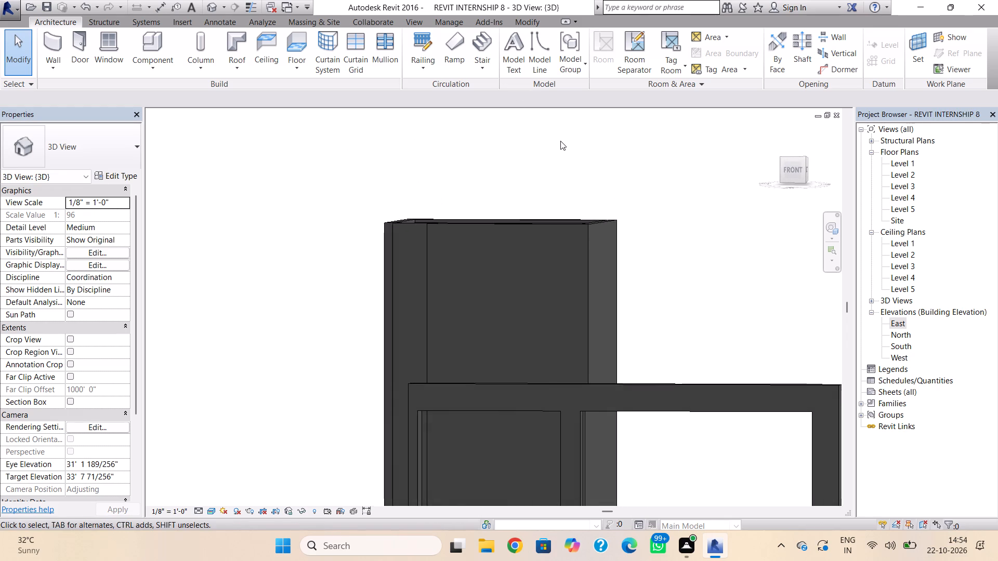
{"action": "scroll", "coordinate": [560, 141], "scroll_direction": "down", "scroll_amount": 1}
{"action": "middle_click_drag", "start_coordinate": [560, 141], "coordinate": [529, 145]}
{"action": "middle_click_drag", "start_coordinate": [529, 154], "coordinate": [529, 165]}
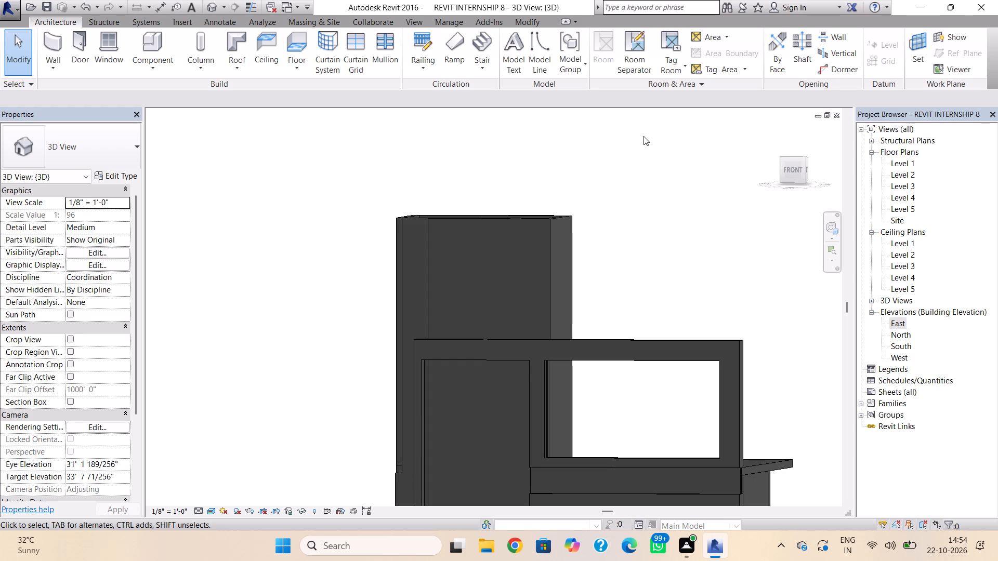
{"action": "left_click", "coordinate": [899, 199]}
{"action": "left_click", "coordinate": [899, 199]}
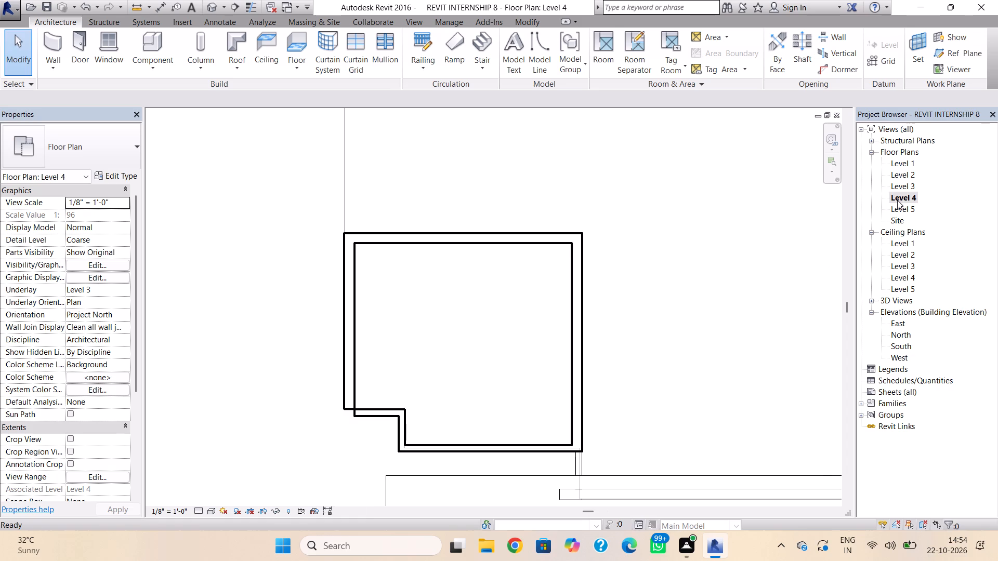
{"action": "left_click", "coordinate": [895, 329]}
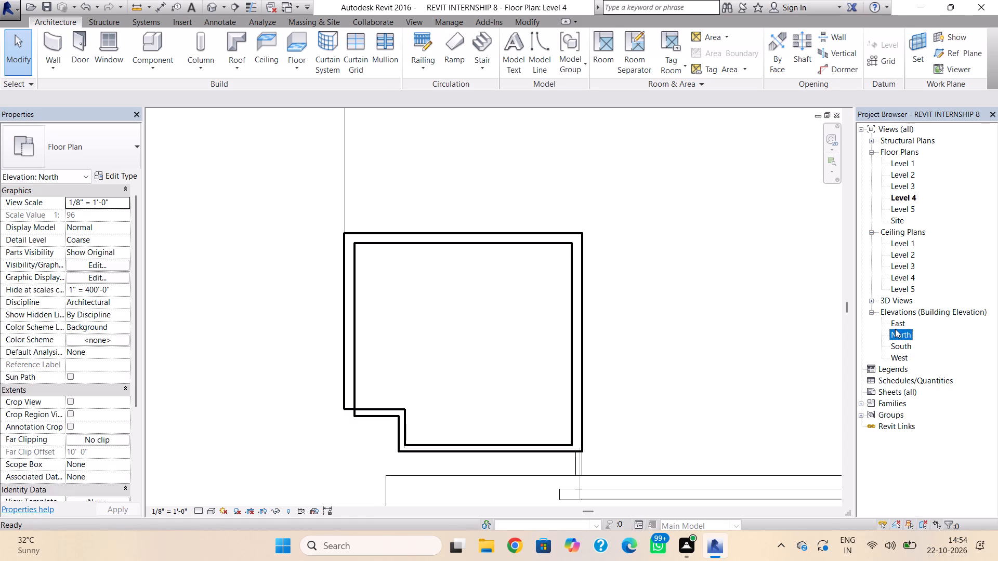
{"action": "left_click", "coordinate": [897, 326]}
{"action": "left_click", "coordinate": [898, 326]}
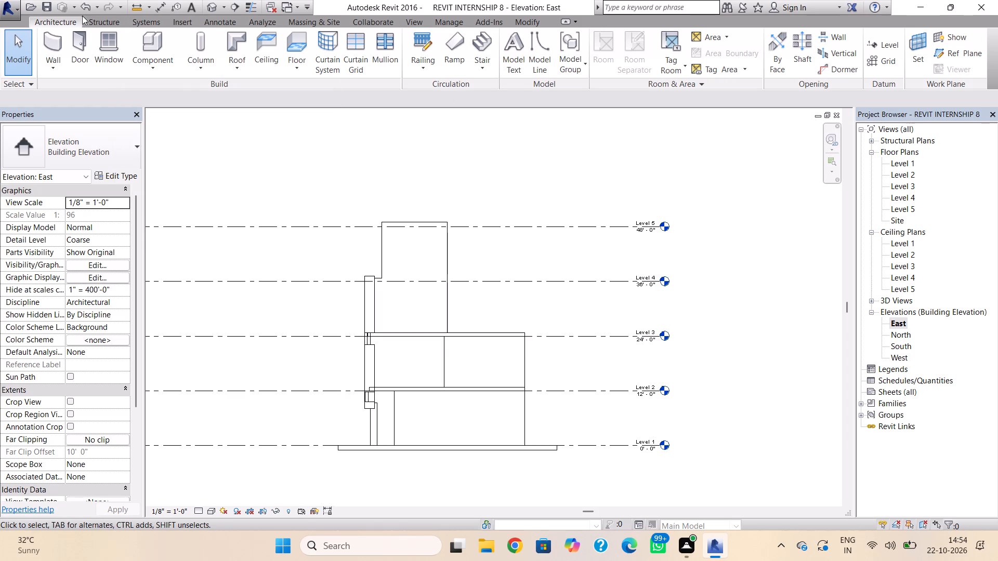
Create a flat Generic - 12" footprint roof on Level 4, sketching a rectangle about 18' 3" by 16' 0" around the upper room to the front frame wall.
{"action": "left_click", "coordinate": [216, 8]}
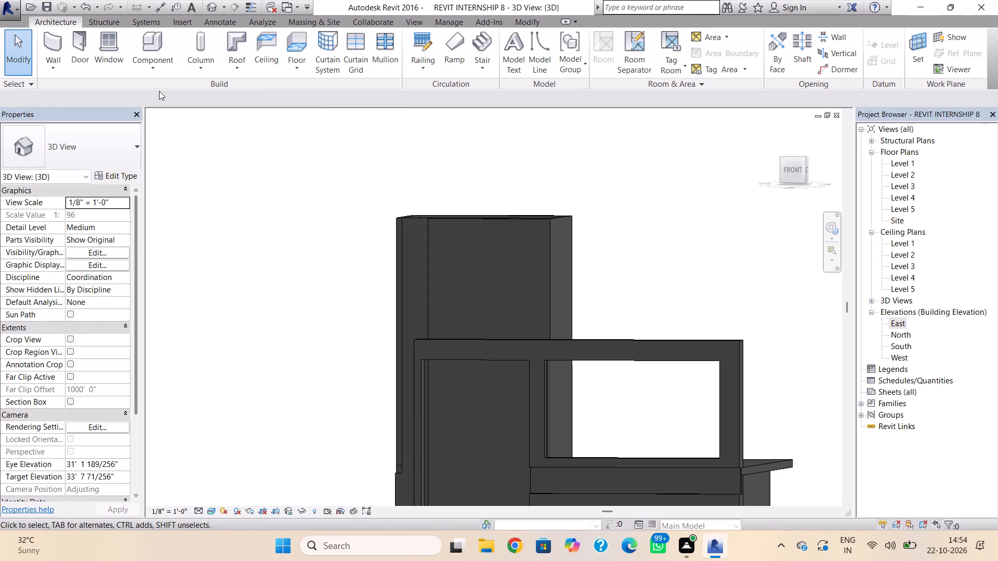
{"action": "left_click", "coordinate": [235, 35]}
{"action": "left_click", "coordinate": [438, 277]}
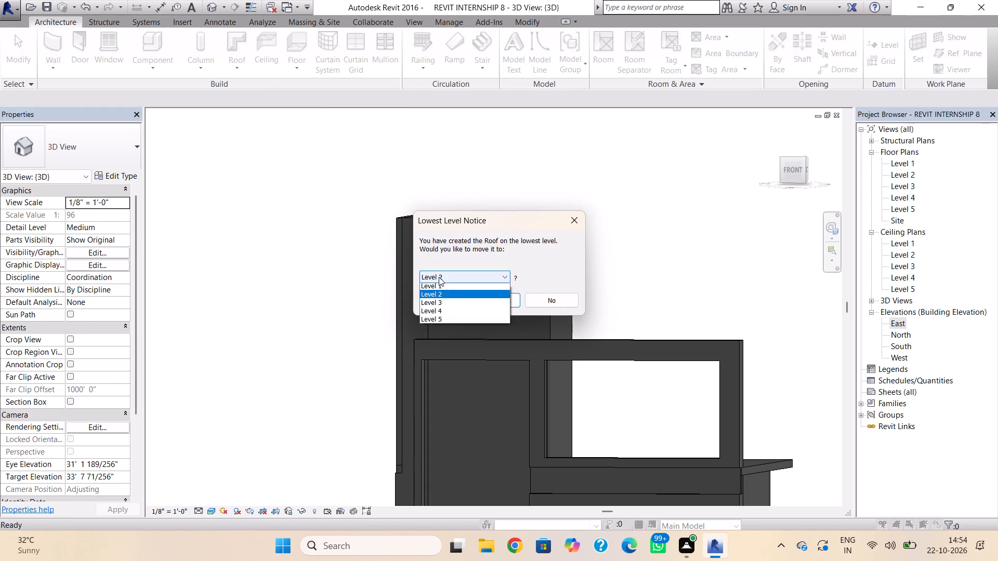
{"action": "left_click", "coordinate": [442, 309]}
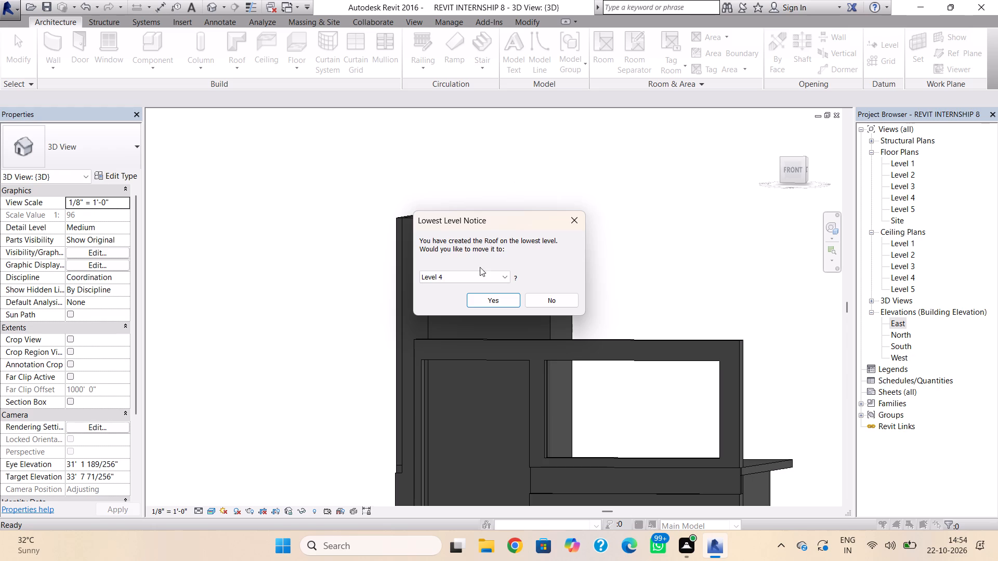
{"action": "left_click", "coordinate": [480, 296]}
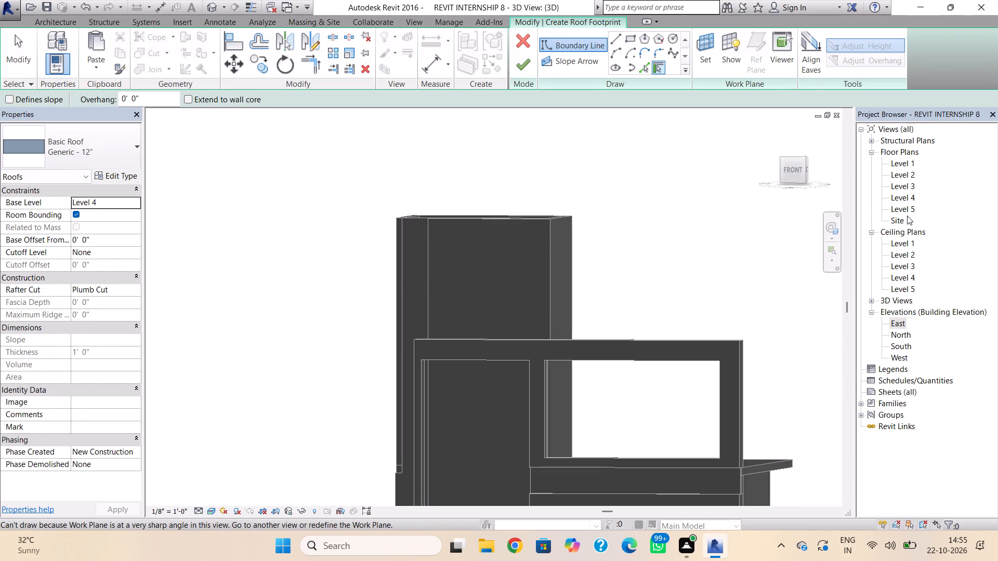
{"action": "double_click", "coordinate": [909, 209]}
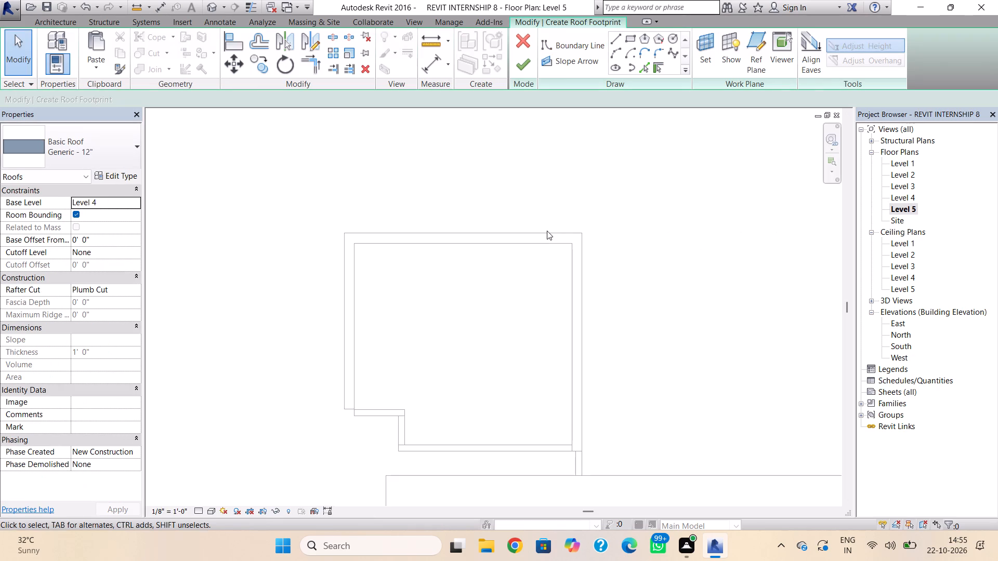
{"action": "scroll", "coordinate": [545, 233], "scroll_direction": "down", "scroll_amount": 2}
{"action": "middle_click_drag", "start_coordinate": [544, 234], "coordinate": [526, 159]}
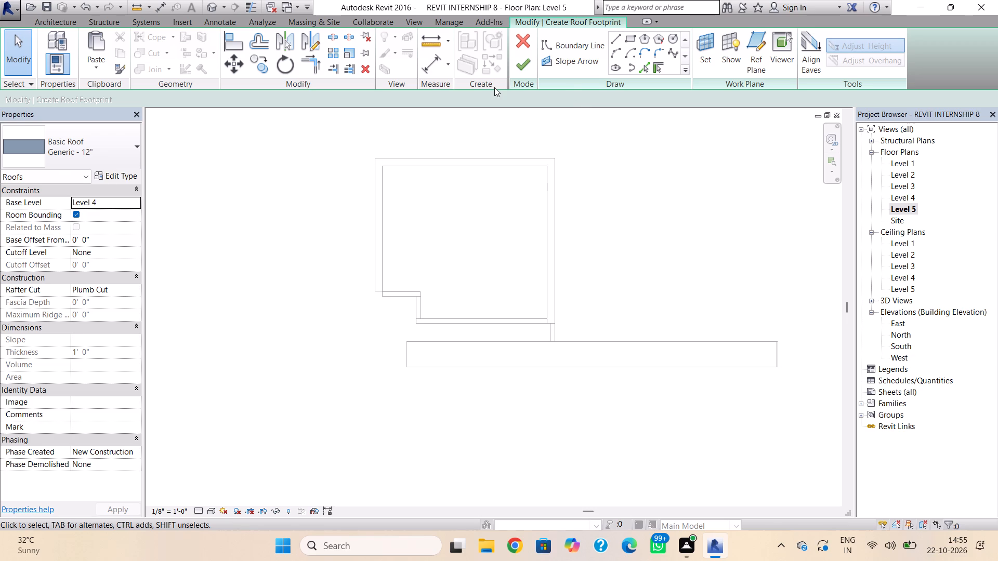
{"action": "left_click", "coordinate": [630, 42]}
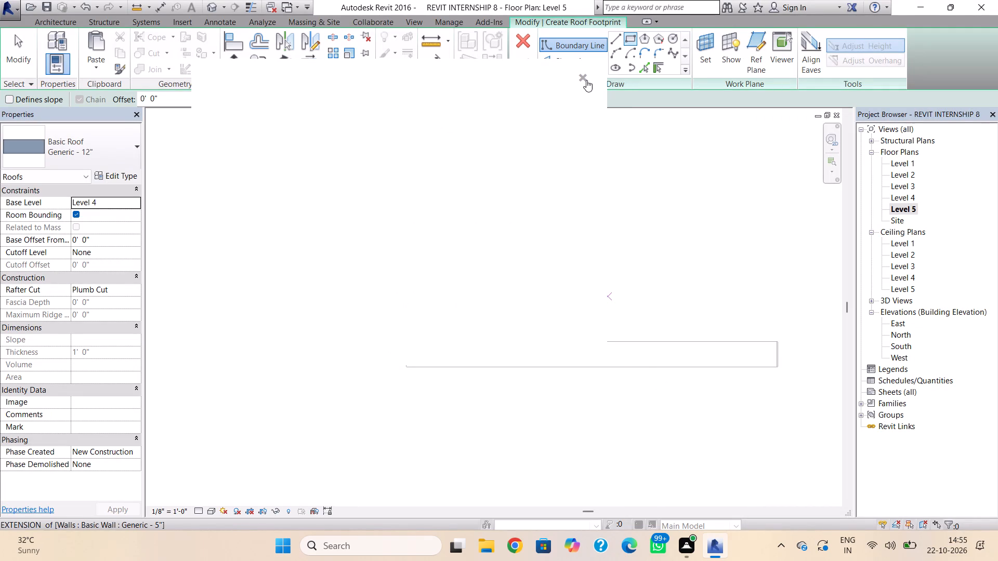
{"action": "left_click", "coordinate": [585, 77]}
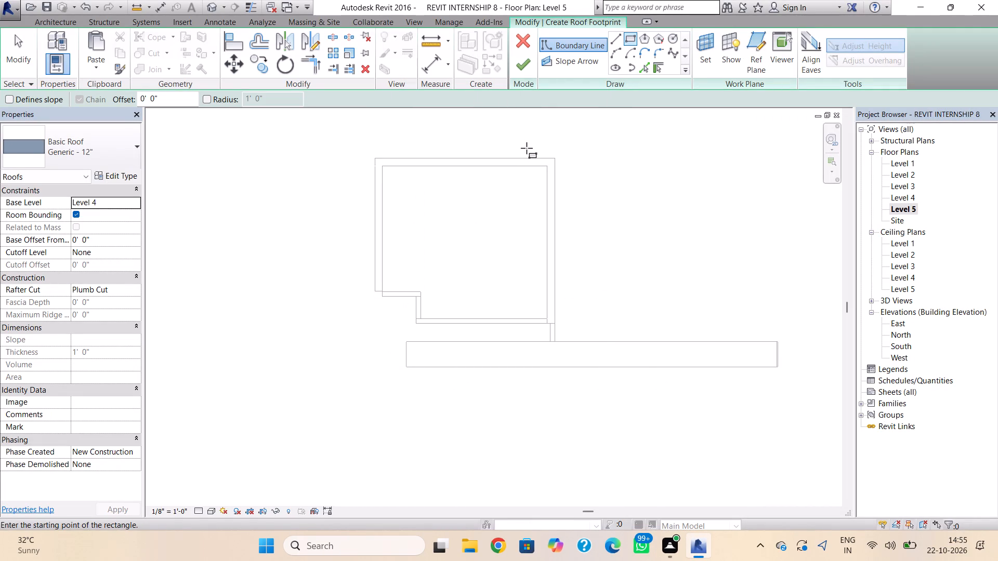
{"action": "left_click", "coordinate": [629, 35]}
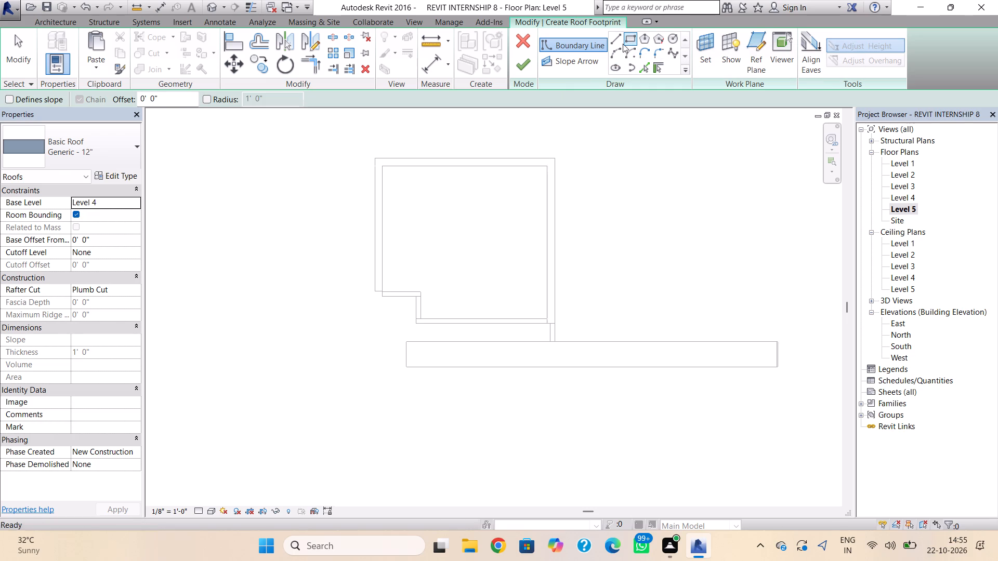
{"action": "left_click", "coordinate": [377, 159]}
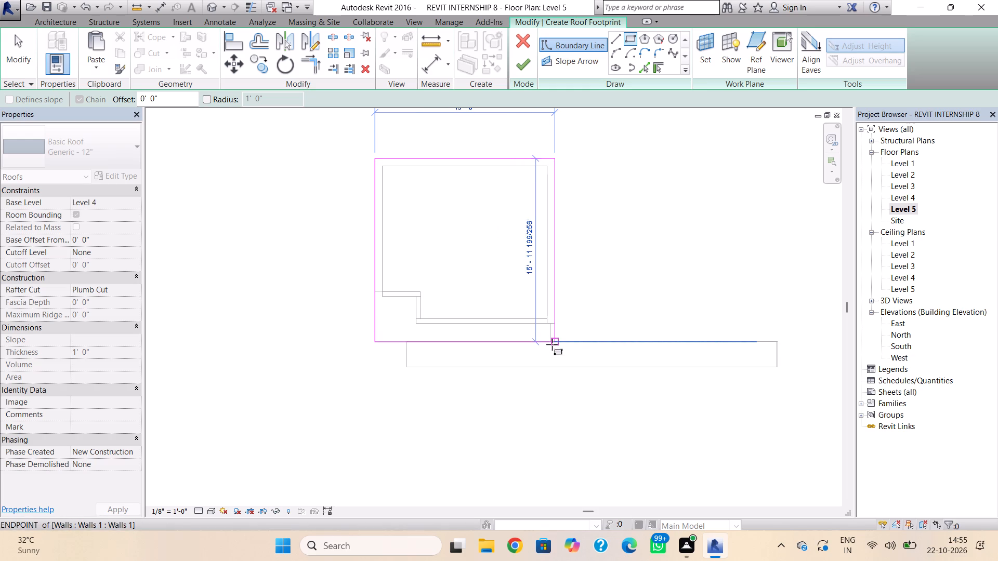
{"action": "left_click", "coordinate": [585, 339]}
{"action": "left_click", "coordinate": [520, 66]}
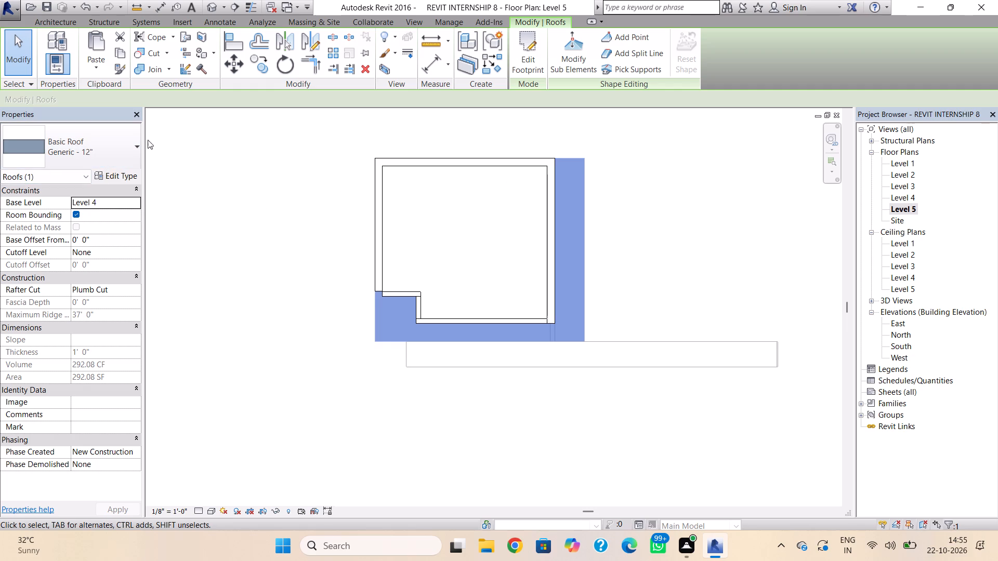
In the 3D view, select the flat Generic - 12" roof slab projecting around the upper room at Level 4.
{"action": "left_click", "coordinate": [211, 8]}
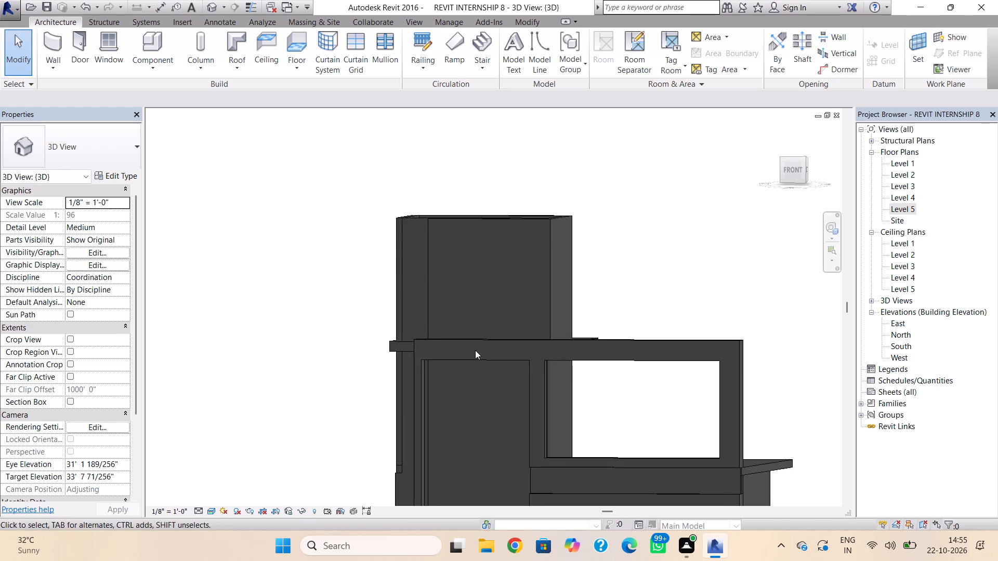
{"action": "right_click_drag", "start_coordinate": [560, 301], "coordinate": [549, 331], "text": "shift"}
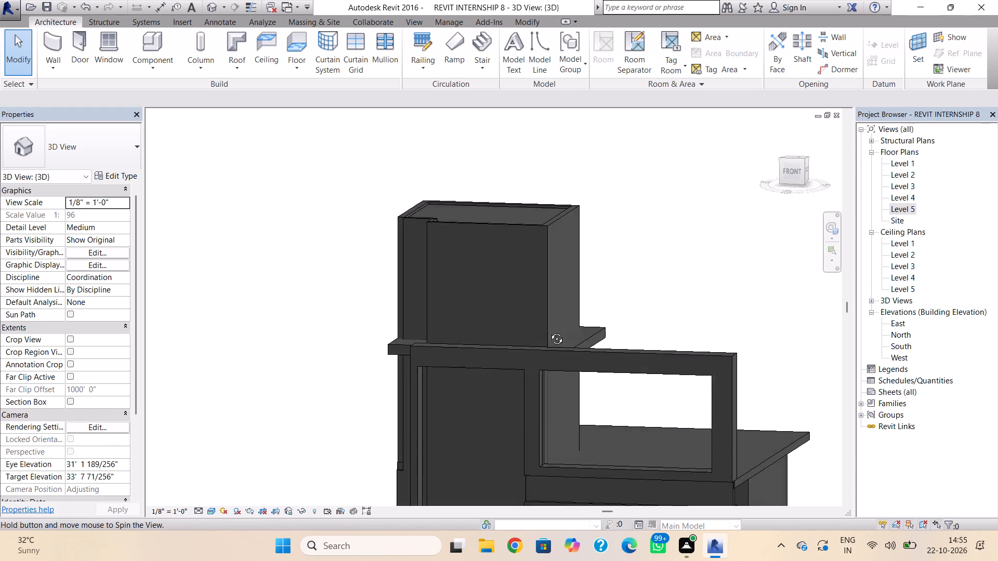
{"action": "right_click_drag", "start_coordinate": [549, 331], "coordinate": [699, 384], "text": "shift"}
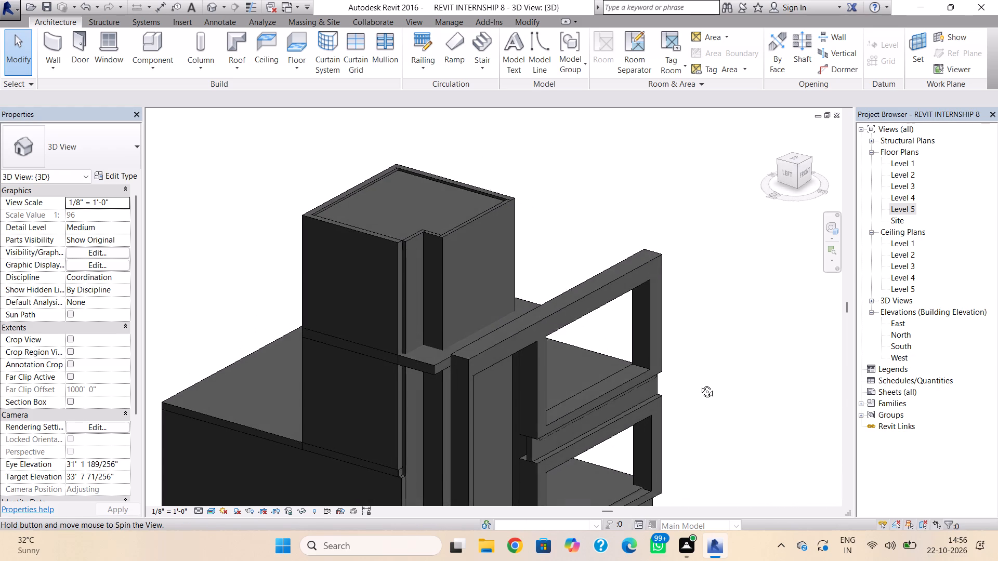
{"action": "right_click_drag", "start_coordinate": [699, 384], "coordinate": [699, 383], "text": "shift"}
{"action": "left_click", "coordinate": [431, 372]}
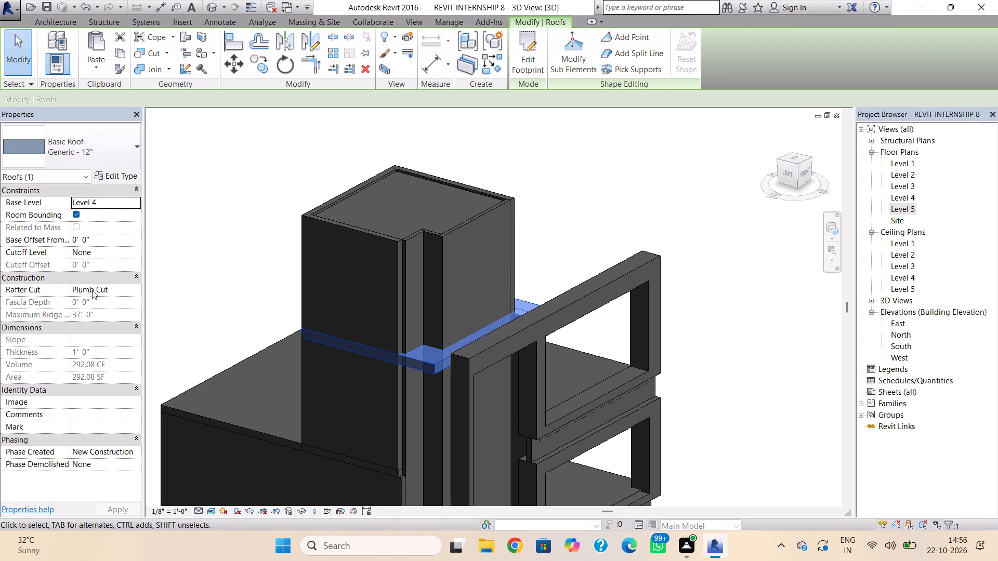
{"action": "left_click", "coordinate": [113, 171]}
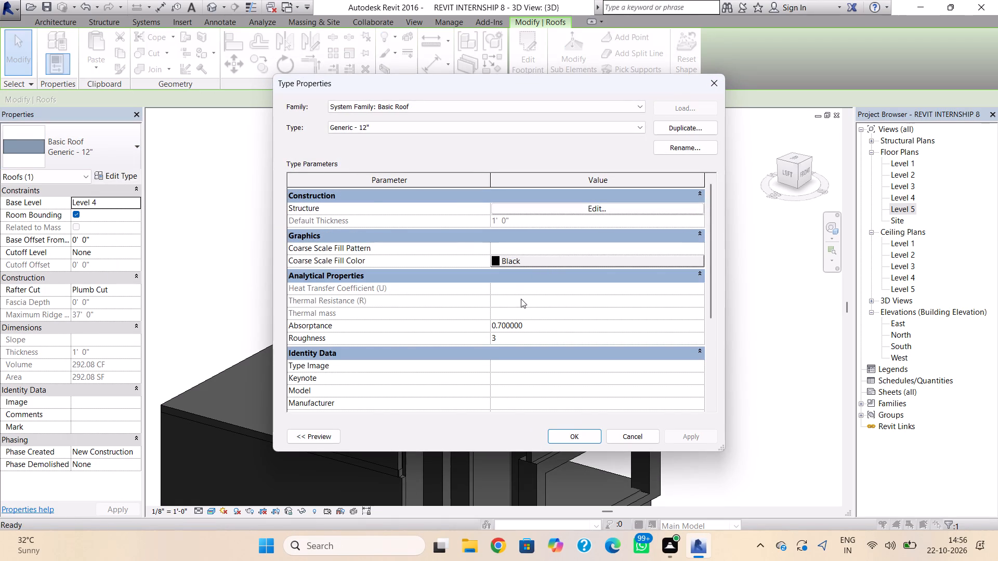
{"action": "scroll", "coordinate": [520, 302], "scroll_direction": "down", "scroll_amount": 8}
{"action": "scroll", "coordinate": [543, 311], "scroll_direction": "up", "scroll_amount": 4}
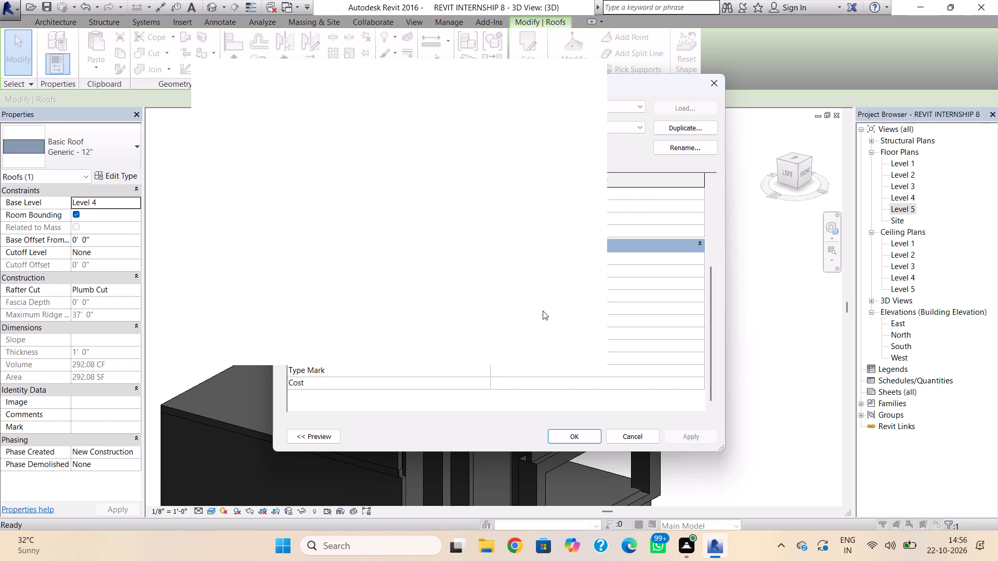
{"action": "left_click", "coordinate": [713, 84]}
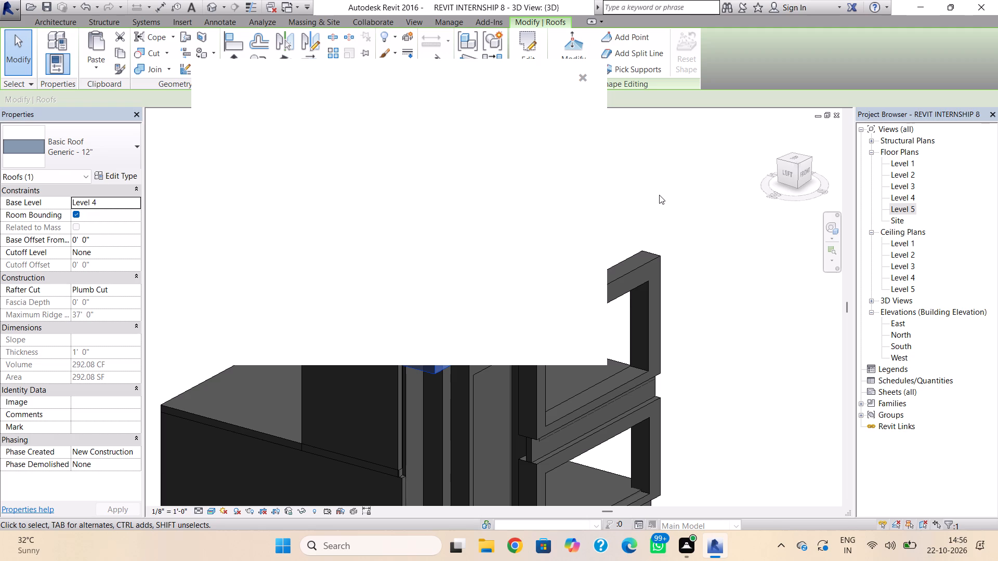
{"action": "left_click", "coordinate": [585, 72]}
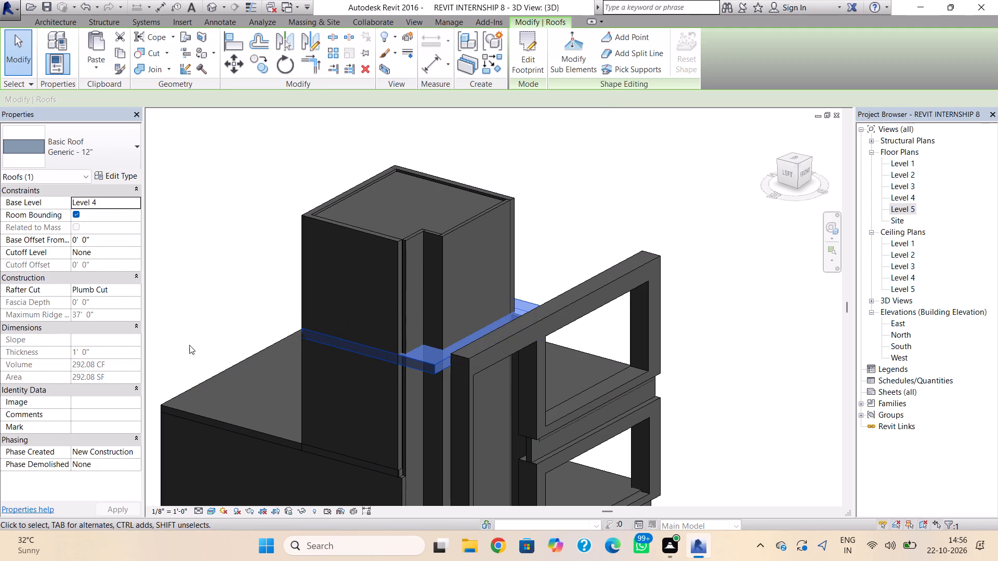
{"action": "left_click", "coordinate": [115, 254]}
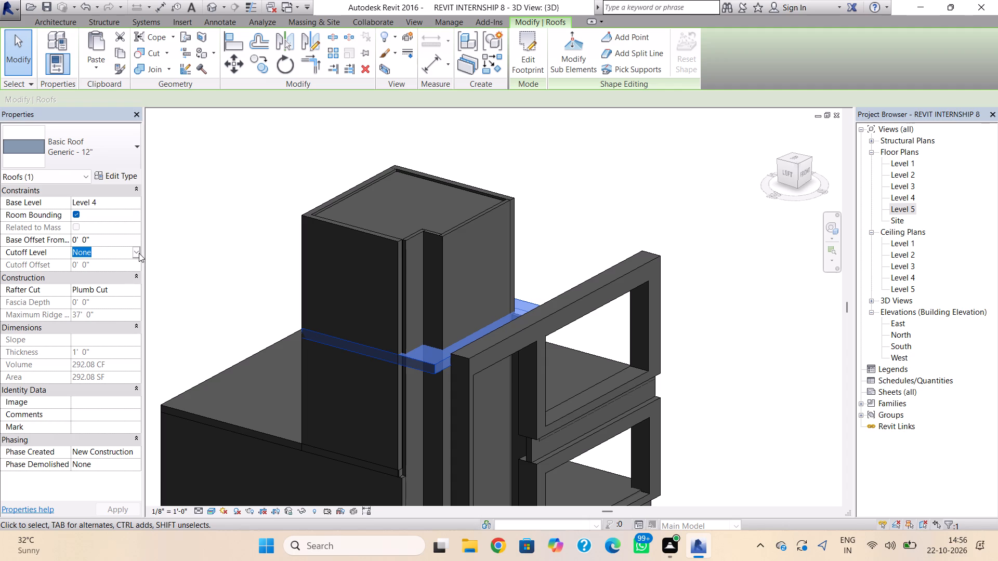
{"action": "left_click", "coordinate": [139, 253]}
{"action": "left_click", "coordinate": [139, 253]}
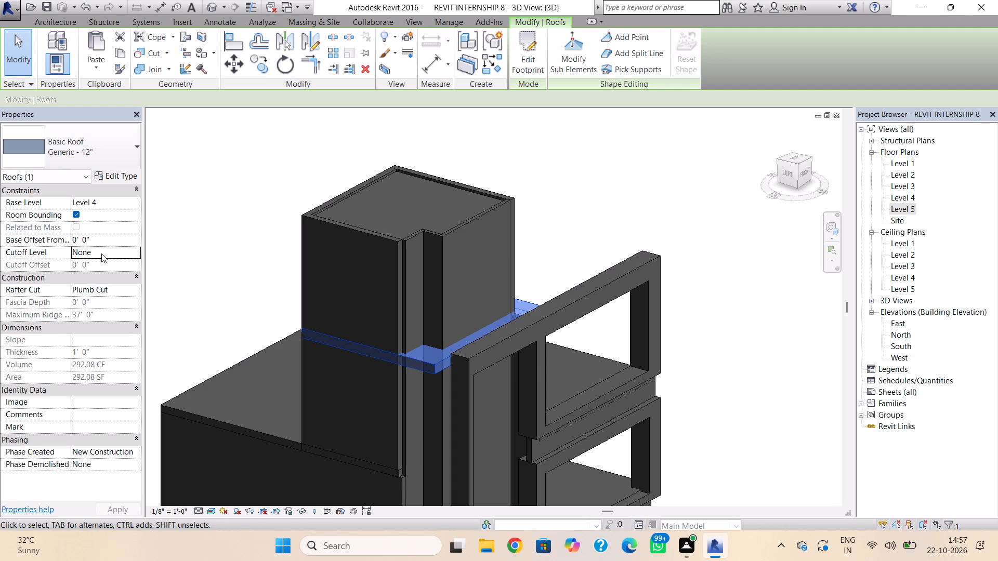
Change the selected Level 4 roof slab's type to Generic - 9".
{"action": "left_click", "coordinate": [111, 158]}
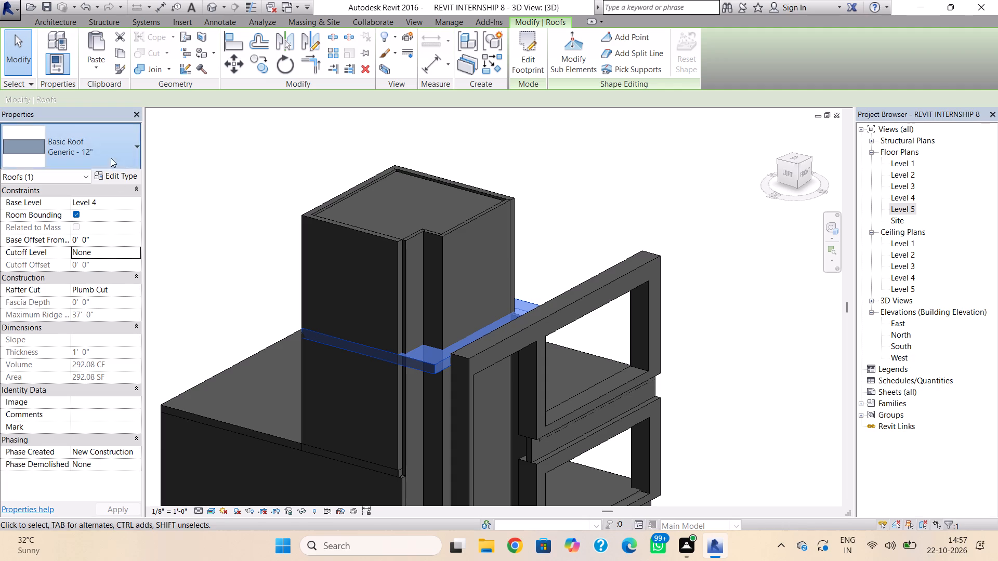
{"action": "left_click", "coordinate": [117, 219]}
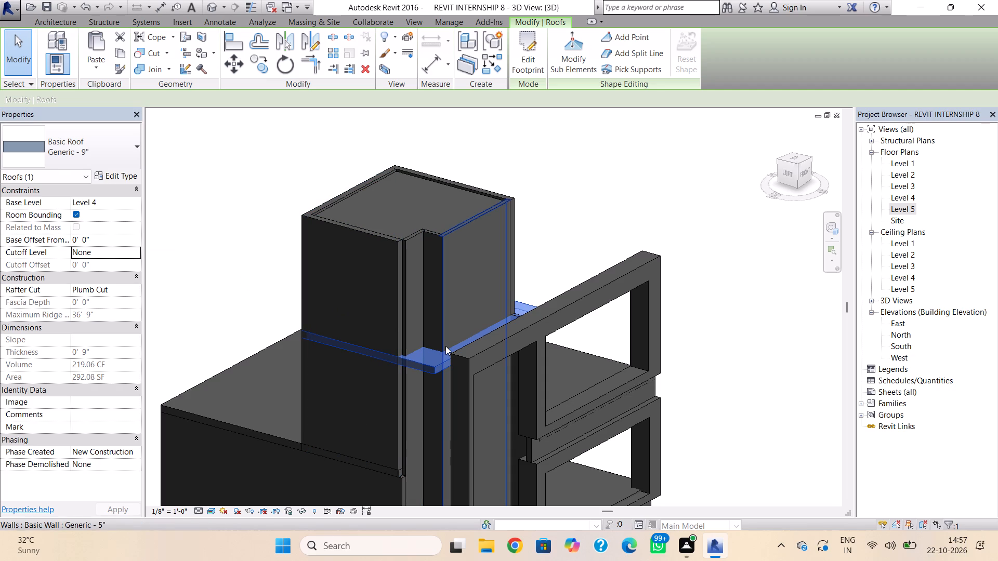
Nudge the Level 4 roof slab slightly inward so its side edge does not project past the upper room's left wall.
{"action": "left_click", "coordinate": [407, 362]}
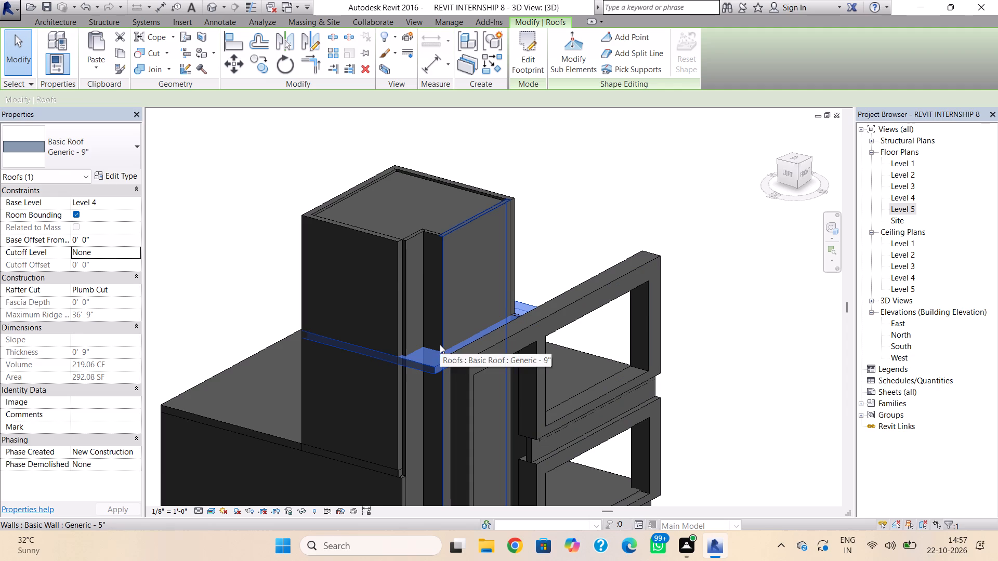
{"action": "key", "text": "Up"}
{"action": "key", "text": "Up"}
{"action": "key", "text": "Up"}
{"action": "key", "text": "Up"}
{"action": "key", "text": "Left"}
{"action": "key", "text": "Left"}
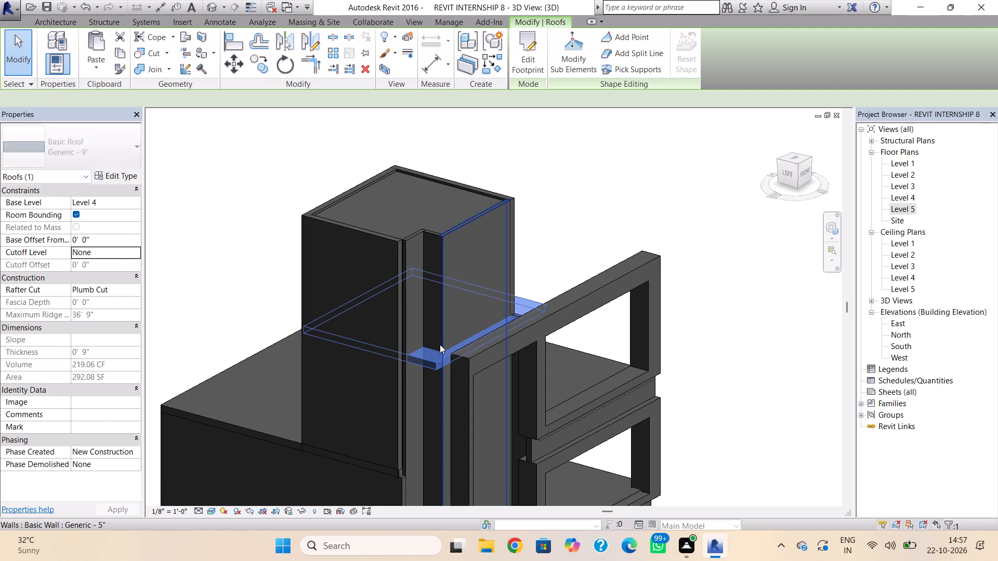
{"action": "key", "text": "Right"}
{"action": "key", "text": "Down"}
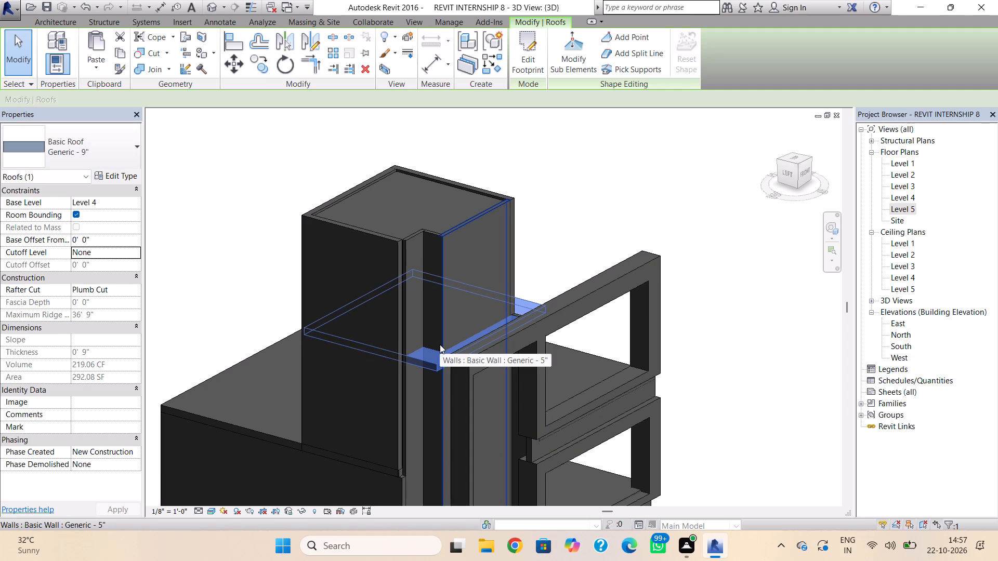
{"action": "scroll", "coordinate": [440, 344], "scroll_direction": "down", "scroll_amount": 1}
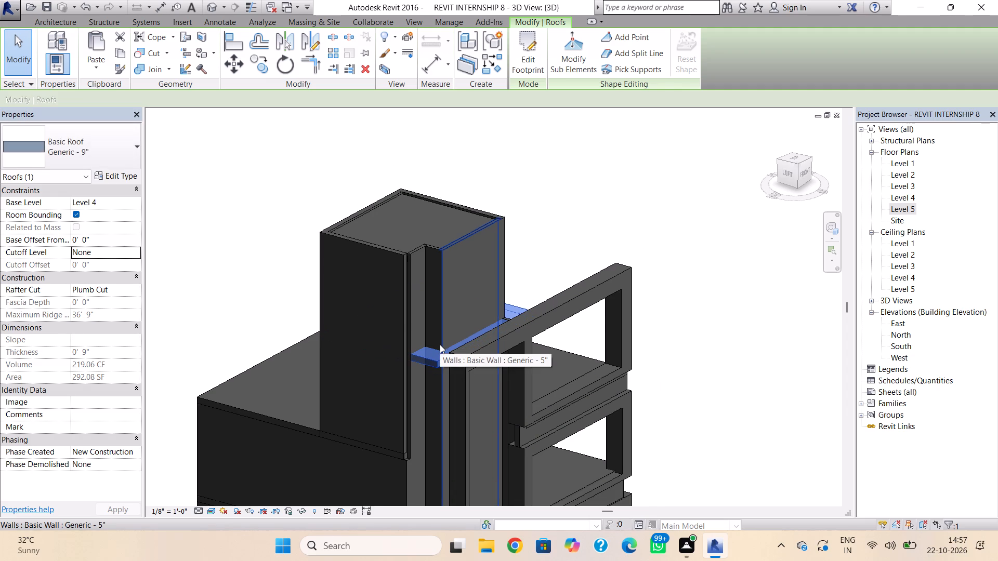
{"action": "left_click", "coordinate": [588, 218]}
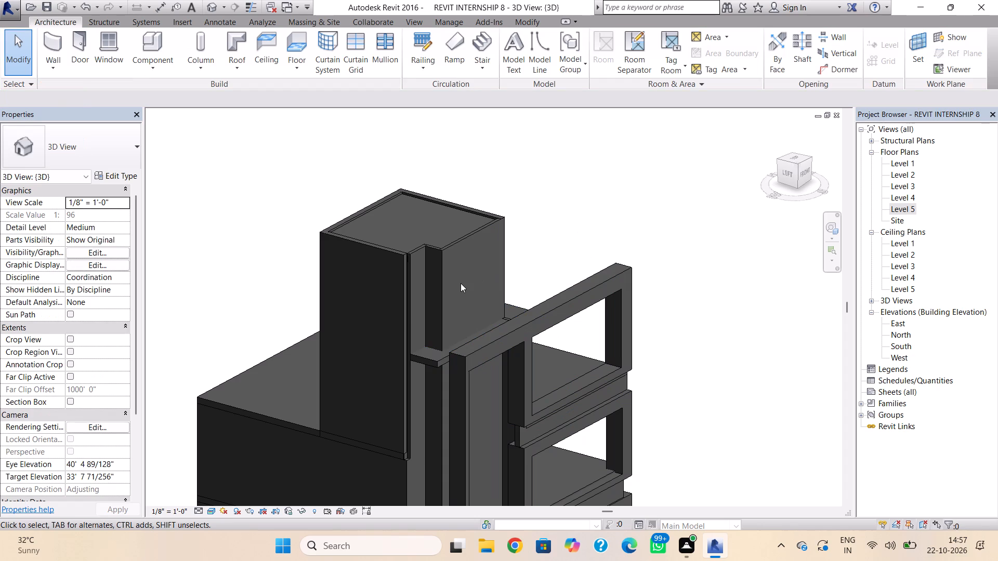
Pull the outer face of the in-place front frame wall back toward the building to make the frame shallower.
{"action": "right_click_drag", "start_coordinate": [404, 406], "coordinate": [419, 404], "text": "shift"}
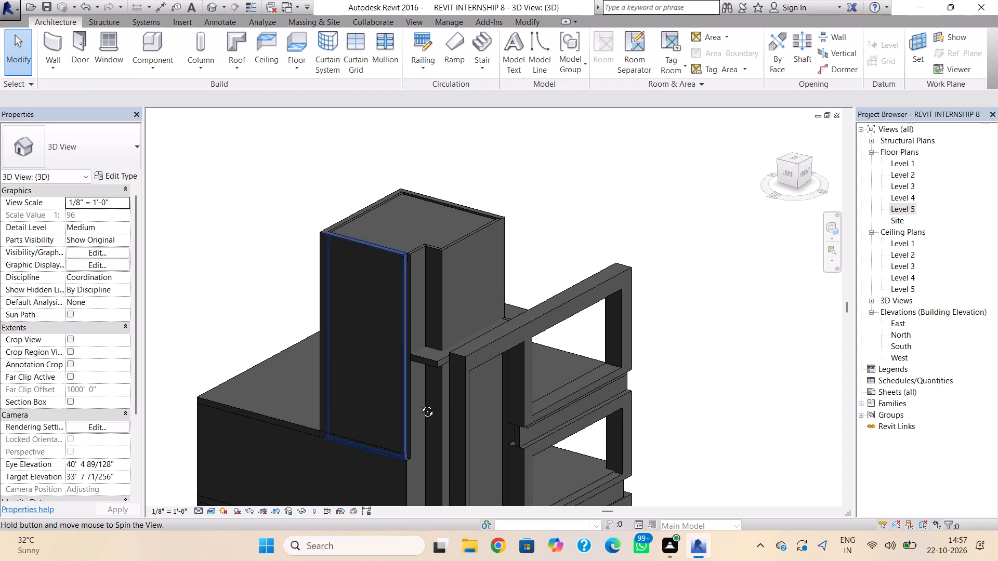
{"action": "right_click_drag", "start_coordinate": [419, 404], "coordinate": [339, 419], "text": "shift"}
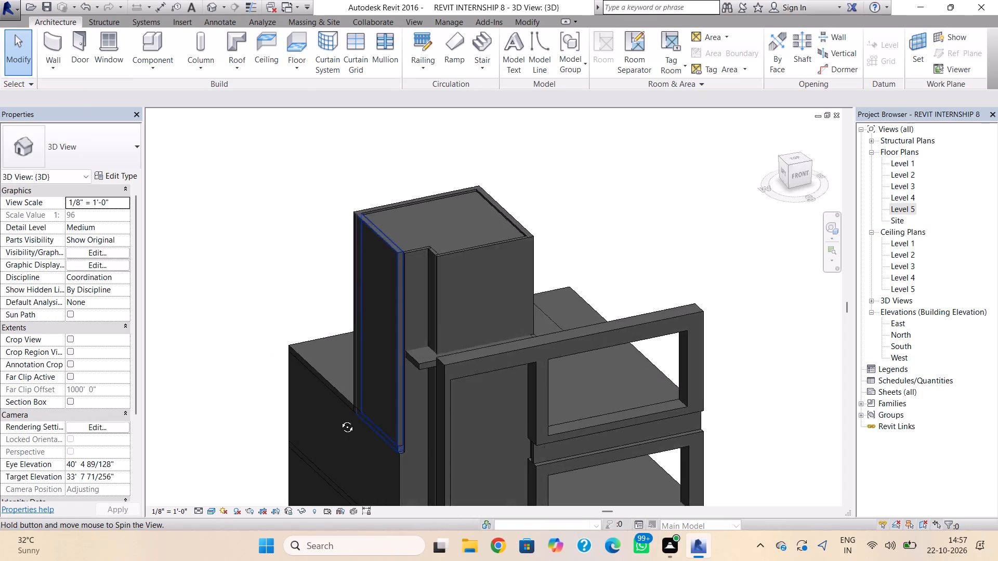
{"action": "right_click_drag", "start_coordinate": [339, 419], "coordinate": [448, 393], "text": "shift"}
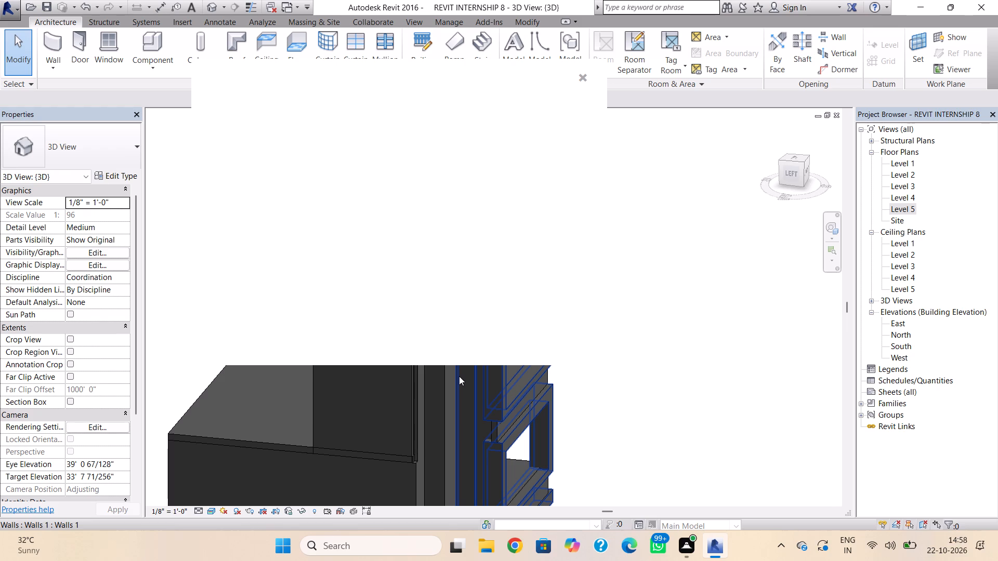
{"action": "left_click", "coordinate": [582, 77]}
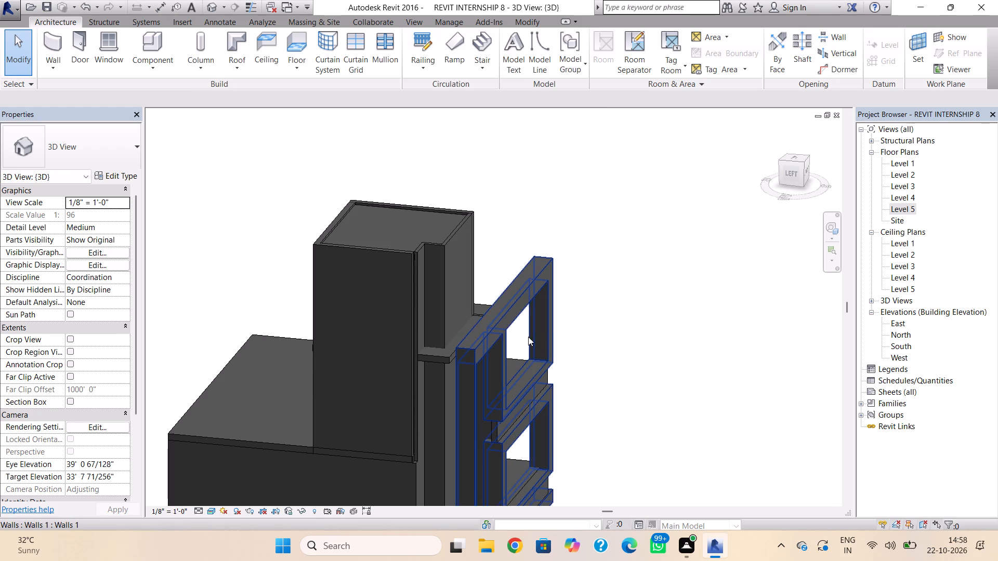
{"action": "right_click_drag", "start_coordinate": [583, 324], "coordinate": [574, 335], "text": "shift"}
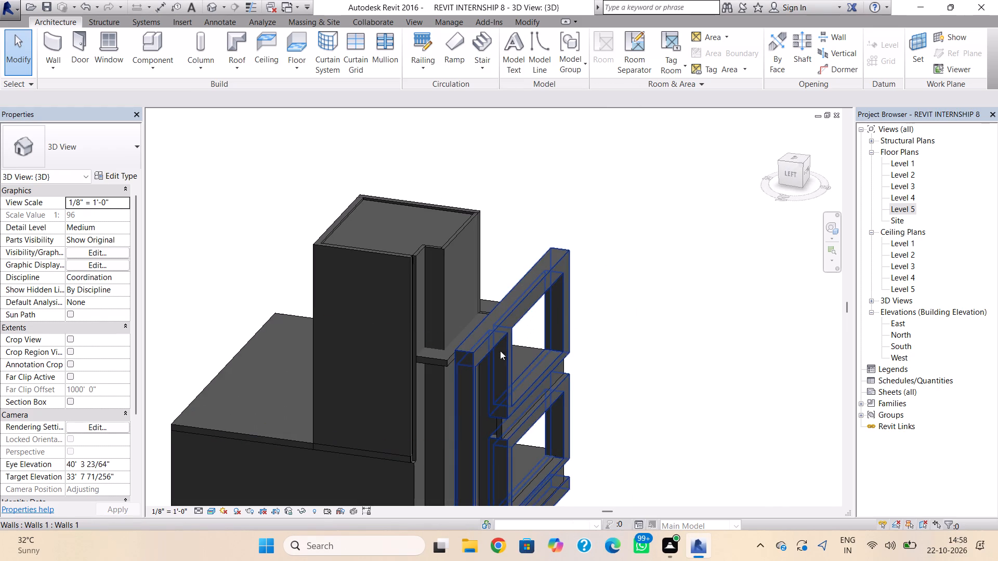
{"action": "left_click", "coordinate": [473, 351]}
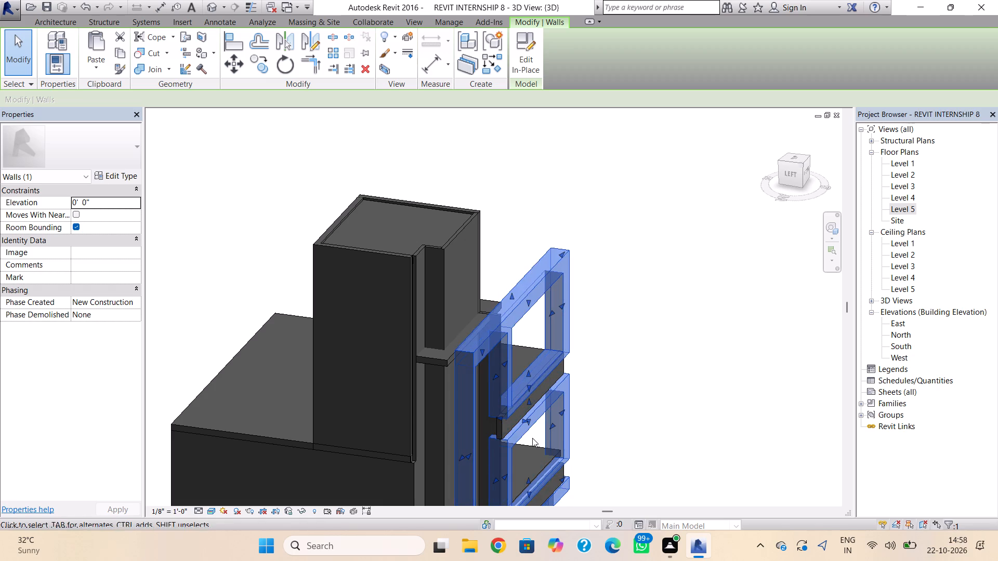
{"action": "scroll", "coordinate": [503, 424], "scroll_direction": "up", "scroll_amount": 3}
{"action": "left_click_drag", "start_coordinate": [498, 416], "coordinate": [487, 416]}
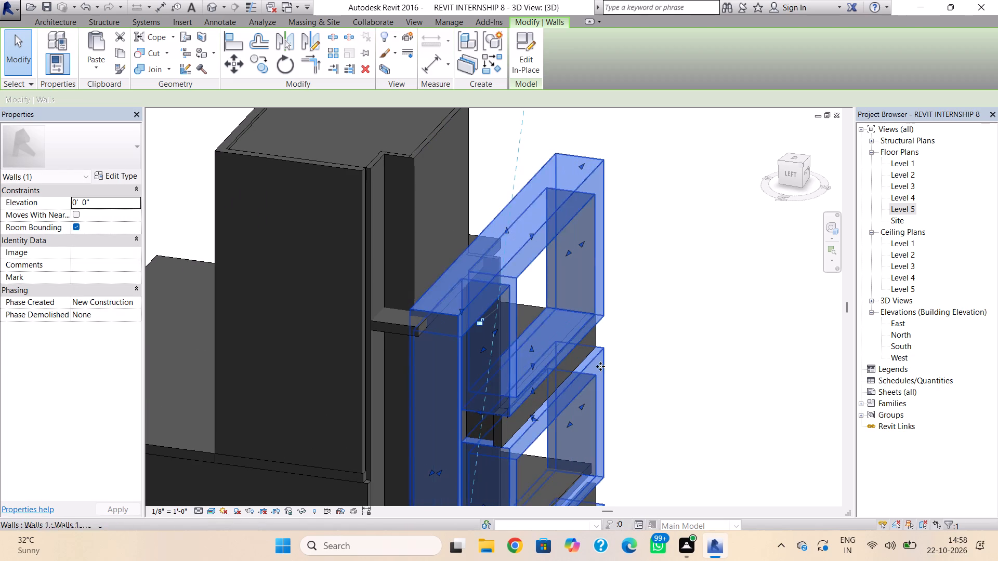
{"action": "left_click", "coordinate": [724, 294]}
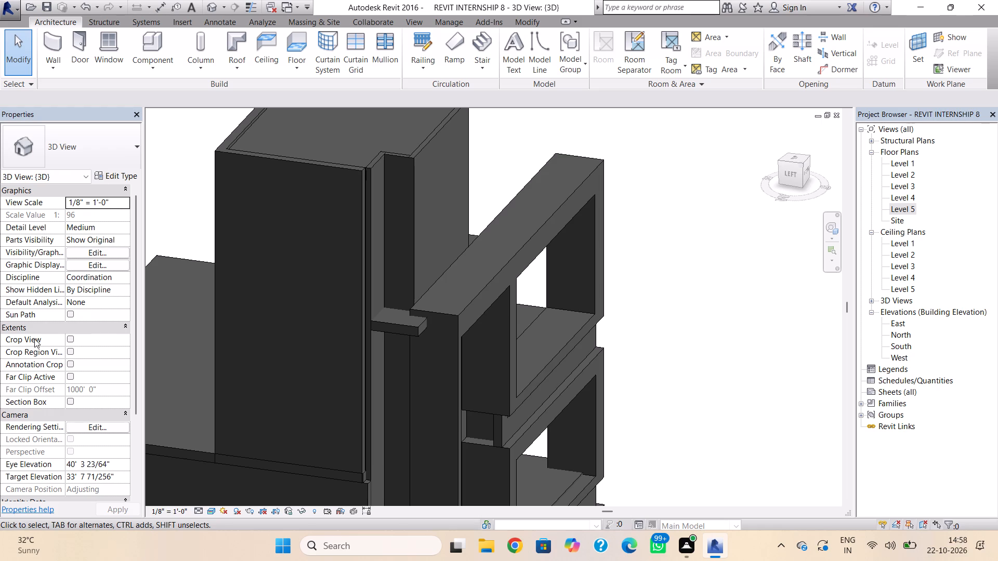
{"action": "left_click", "coordinate": [503, 263]}
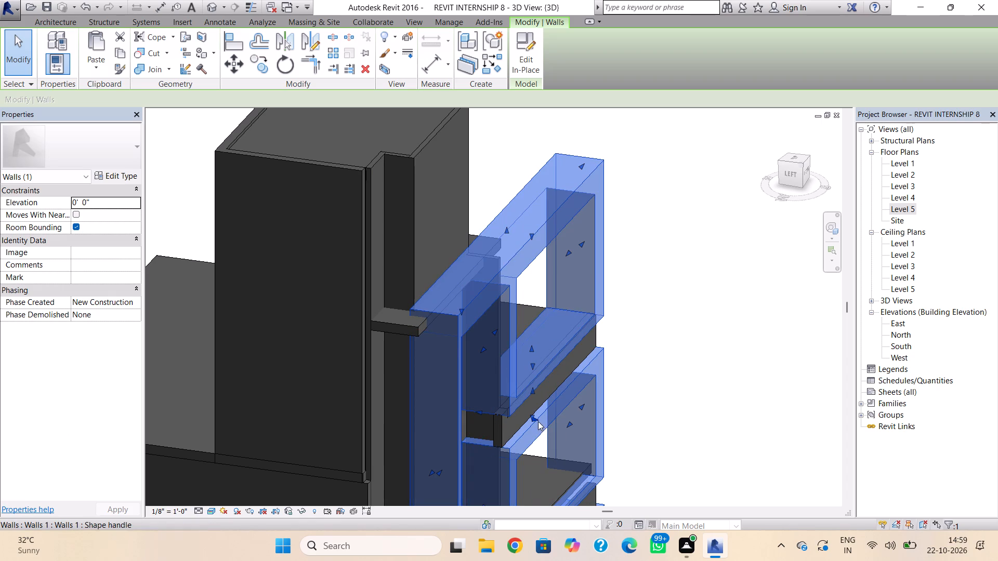
{"action": "left_click_drag", "start_coordinate": [536, 420], "coordinate": [512, 420]}
{"action": "left_click", "coordinate": [703, 363]}
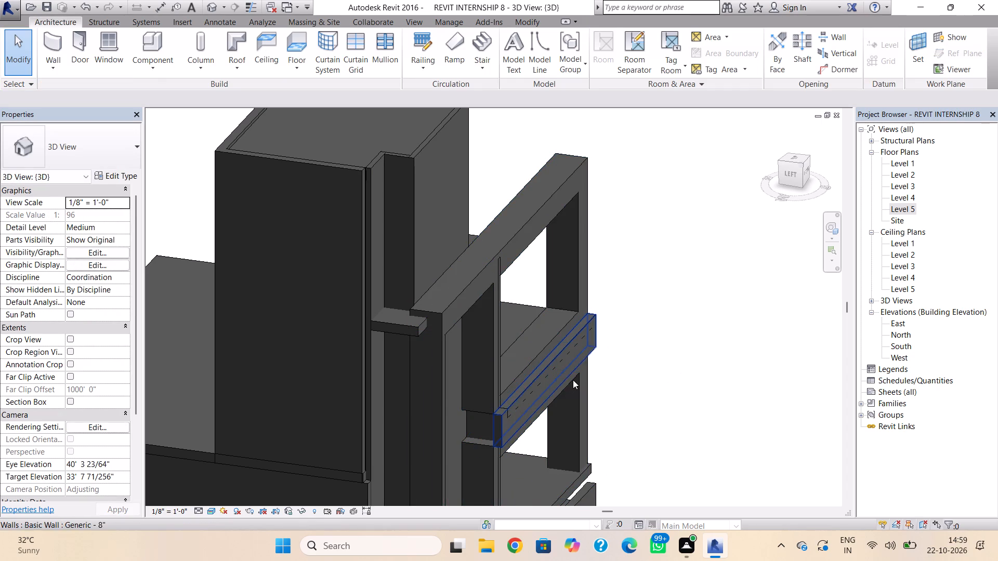
Raise the top of the Generic - 8" front wall at Level 3 to an unconnected height of about 4' 1 1/2".
{"action": "left_click", "coordinate": [547, 358]}
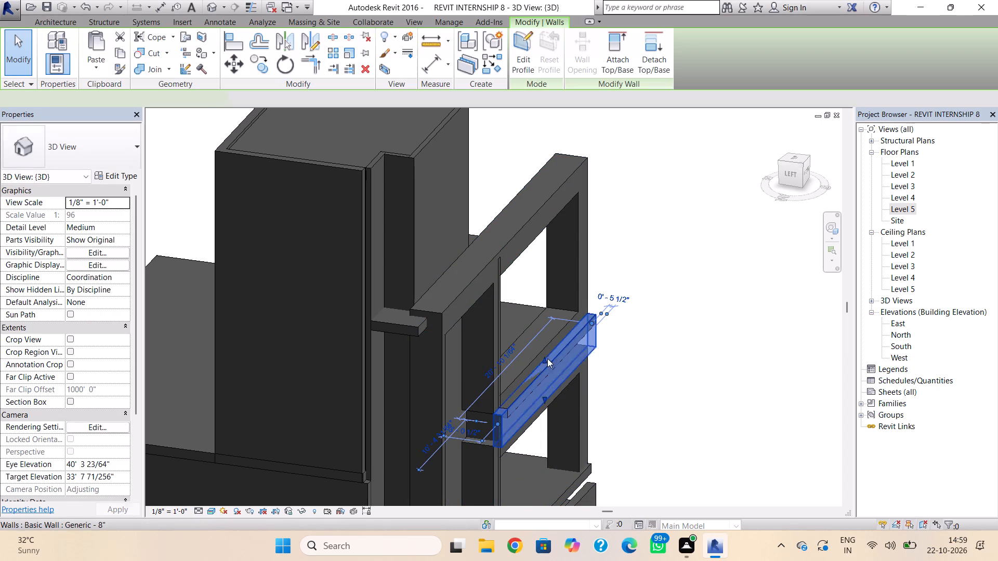
{"action": "right_click_drag", "start_coordinate": [651, 348], "coordinate": [607, 375], "text": "shift"}
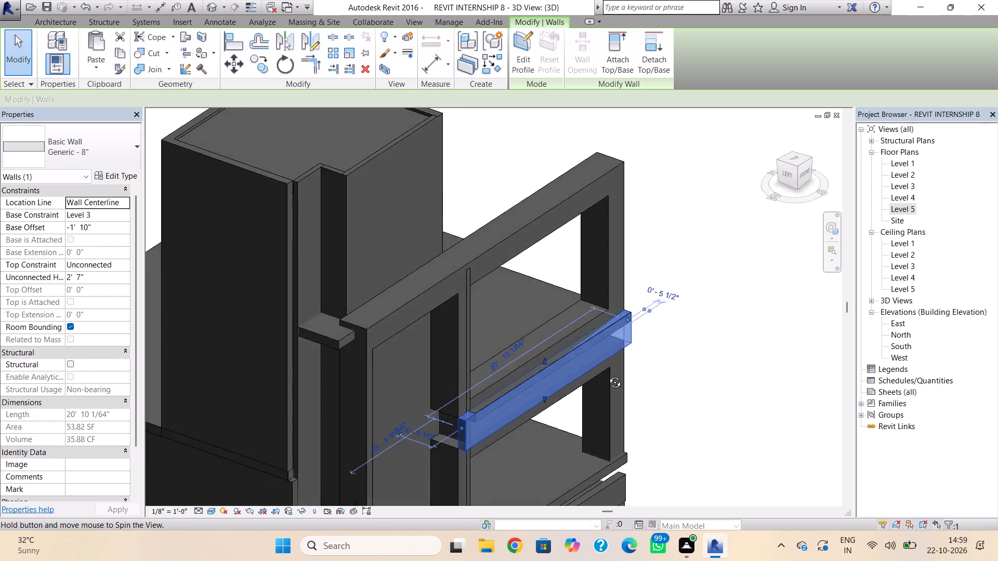
{"action": "right_click_drag", "start_coordinate": [607, 375], "coordinate": [544, 379], "text": "shift"}
{"action": "left_click_drag", "start_coordinate": [544, 359], "coordinate": [544, 349]}
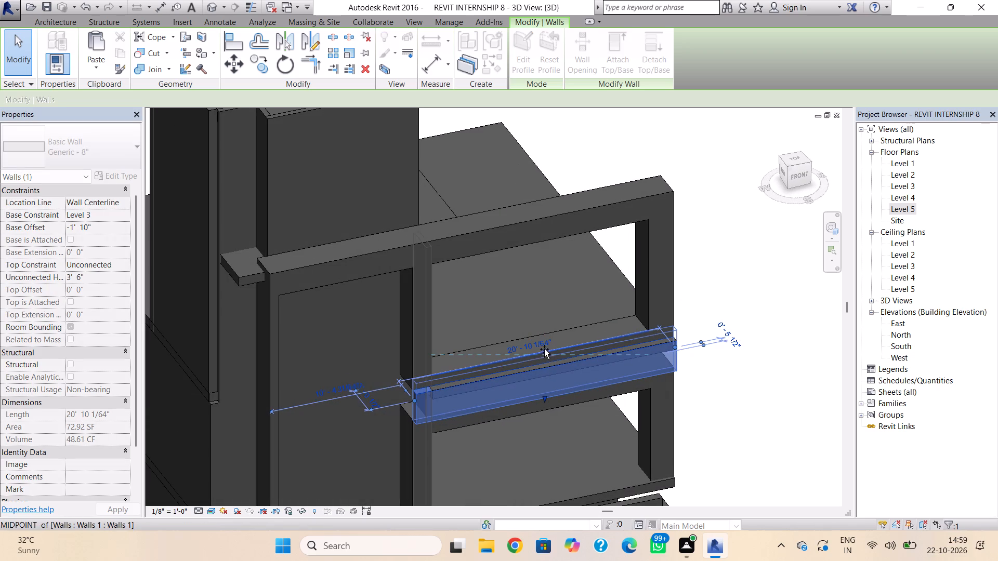
{"action": "left_click_drag", "start_coordinate": [544, 349], "coordinate": [545, 348]}
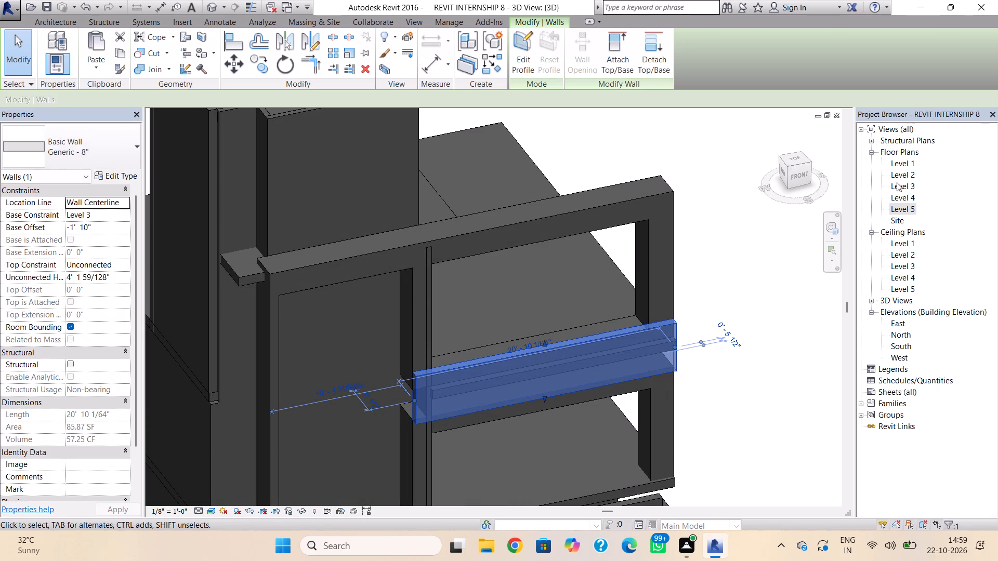
In the Level 3 floor plan, nudge the front Generic - 8" wall back between the frame posts and return to the 3D view.
{"action": "double_click", "coordinate": [897, 182]}
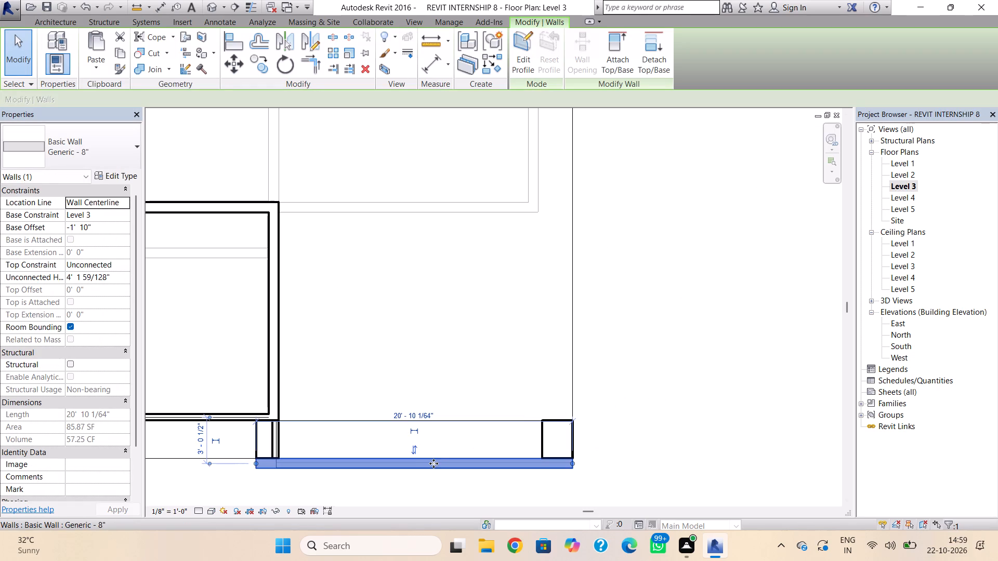
{"action": "key", "text": "Up"}
{"action": "key", "text": "Up"}
{"action": "key", "text": "Up"}
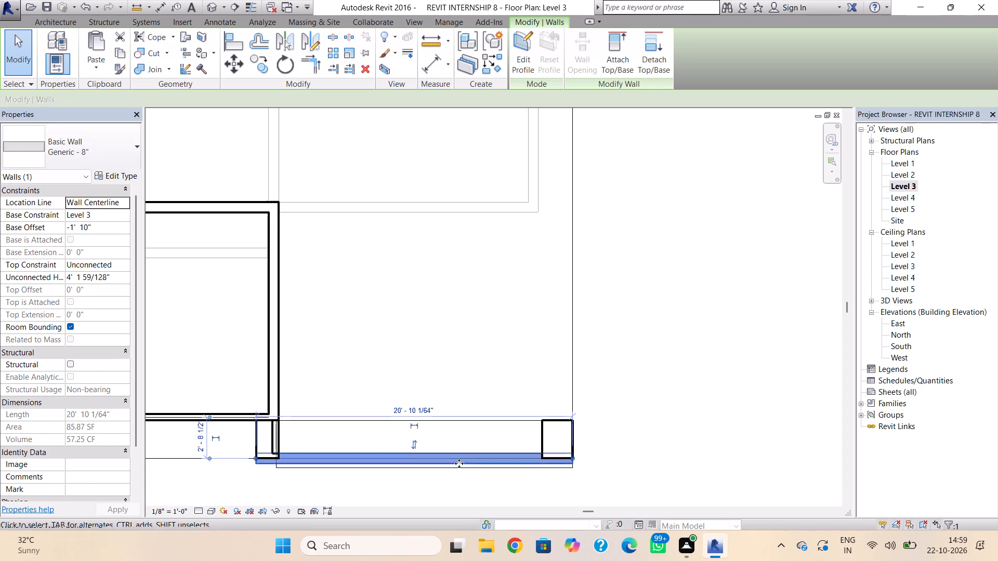
{"action": "key", "text": "Up"}
{"action": "key", "text": "Up"}
{"action": "key", "text": "Up"}
{"action": "key", "text": "Up"}
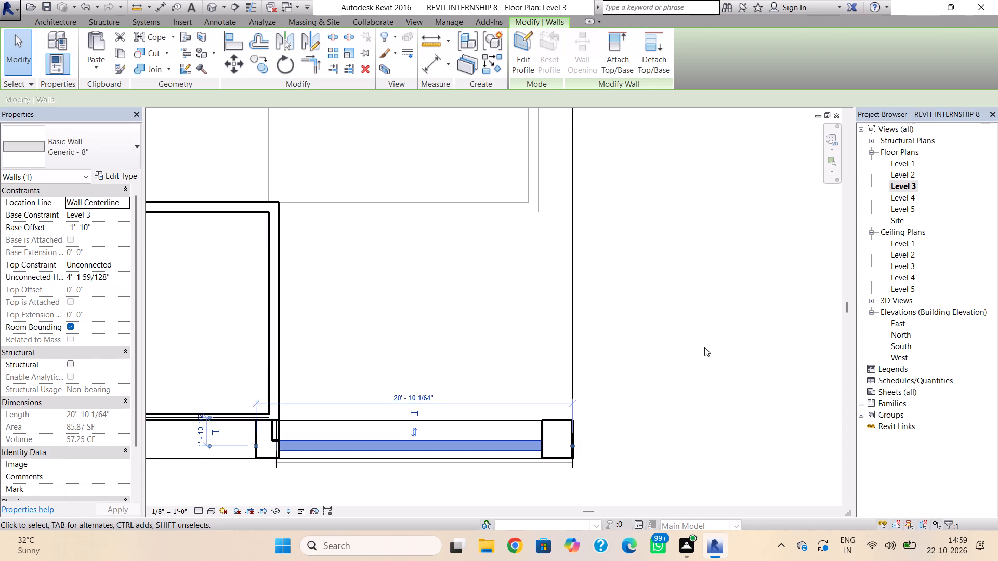
{"action": "left_click", "coordinate": [704, 347]}
{"action": "left_click", "coordinate": [207, 1]}
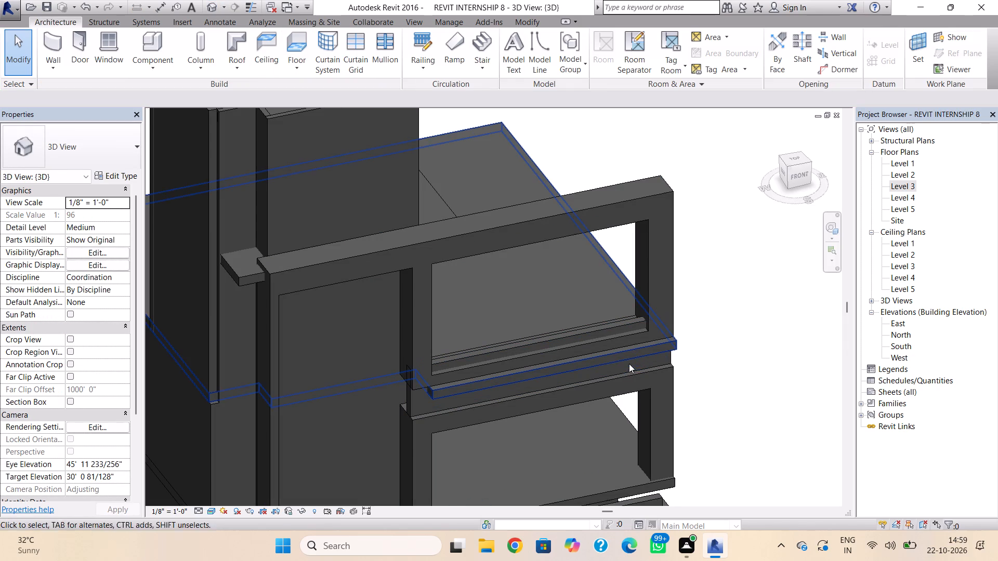
In the Level 3 plan, move the Level 3 roof footprint's front boundary back within the frame depth and attach the highlighted walls to the roof.
{"action": "double_click", "coordinate": [636, 354]}
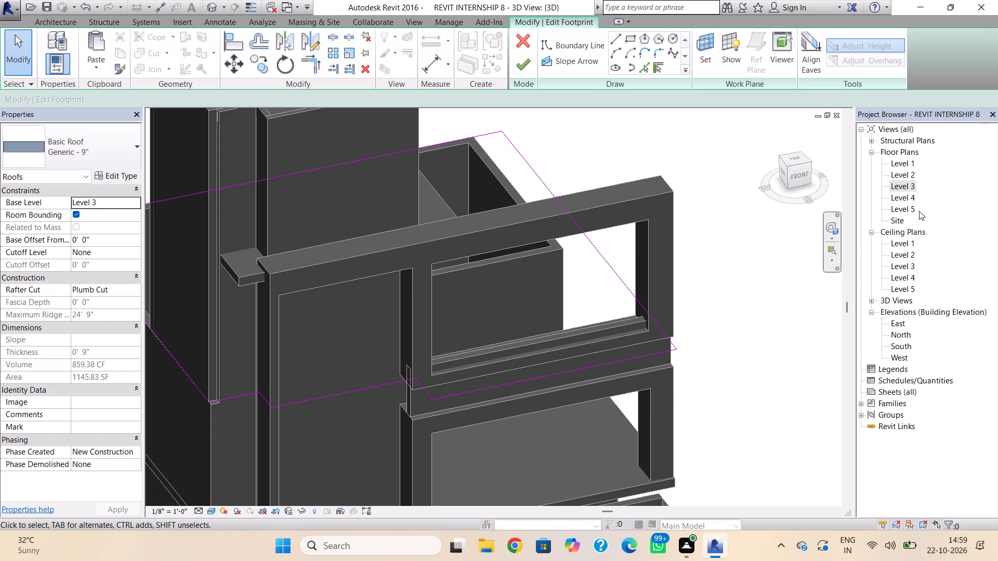
{"action": "double_click", "coordinate": [901, 188]}
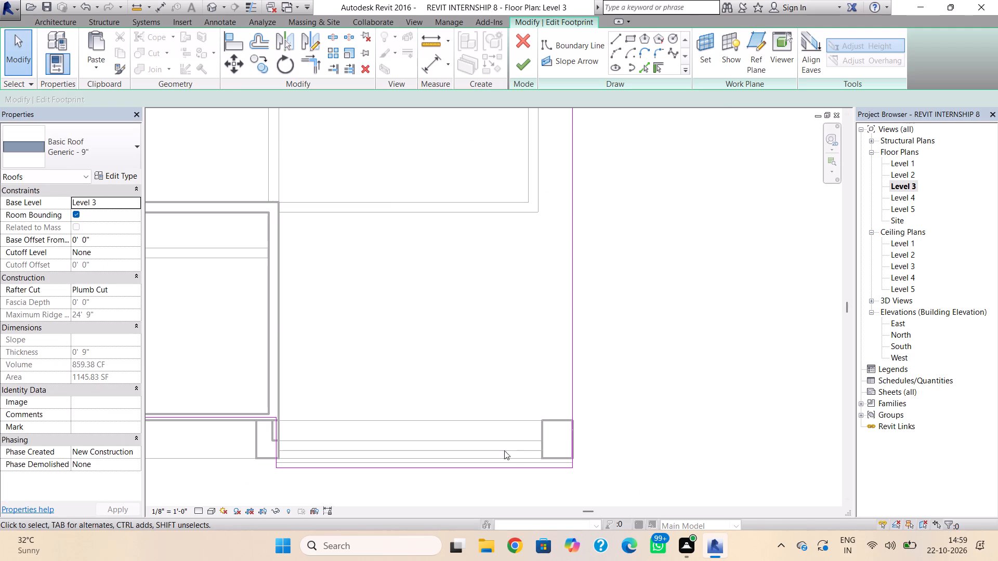
{"action": "left_click", "coordinate": [484, 464]}
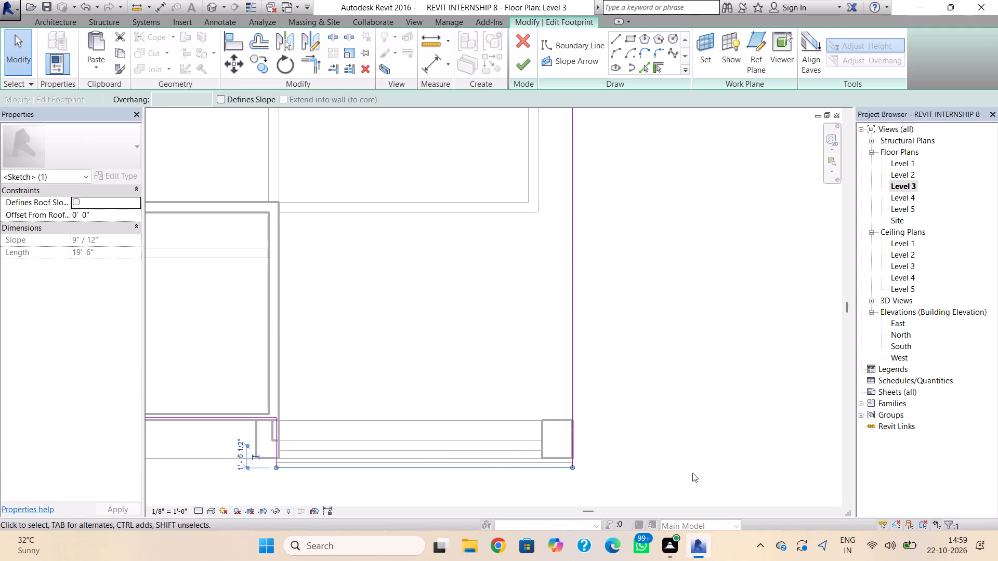
{"action": "key", "text": "Up"}
{"action": "key", "text": "Up"}
{"action": "key", "text": "Up"}
{"action": "key", "text": "Up"}
{"action": "key", "text": "Up"}
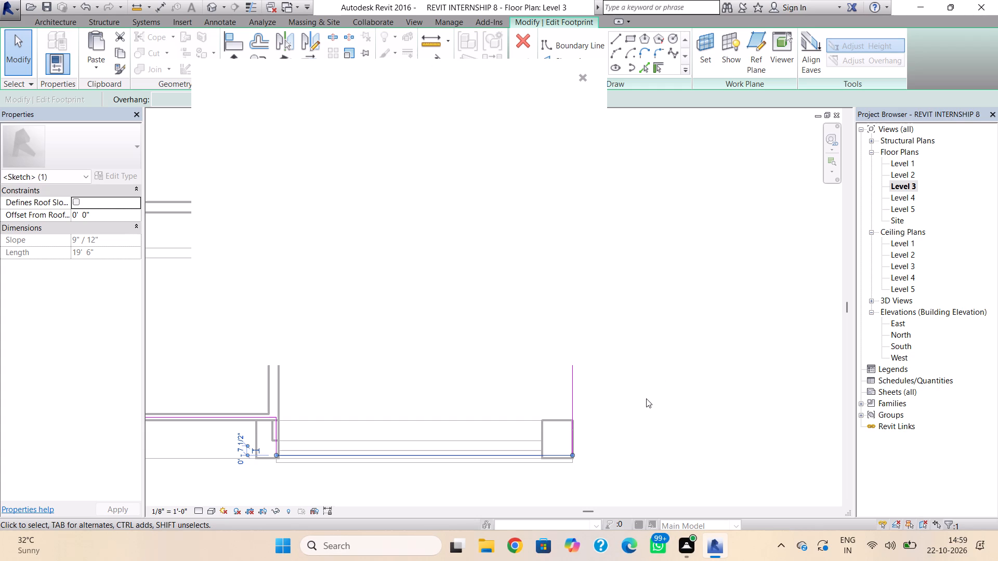
{"action": "left_click", "coordinate": [585, 77]}
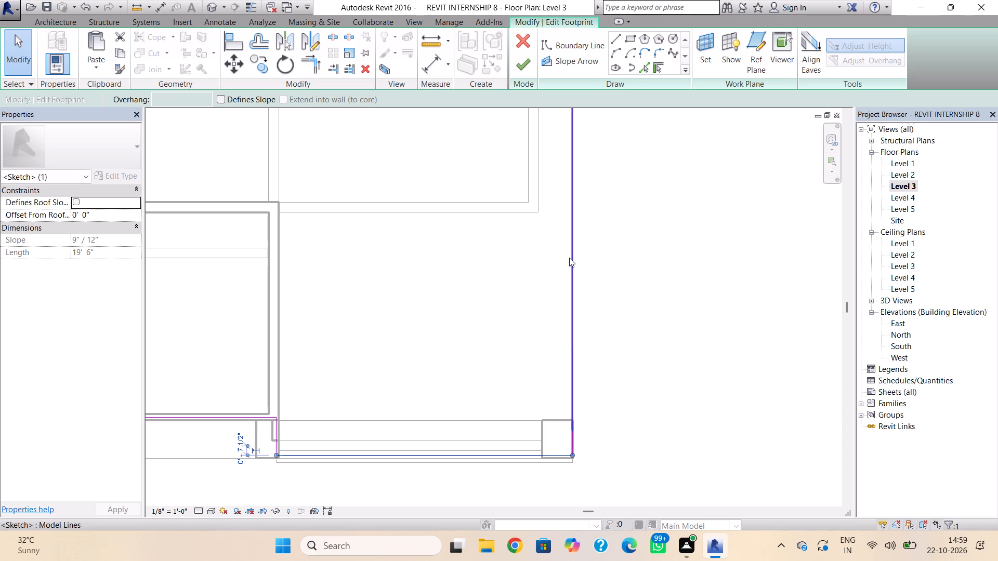
{"action": "left_click", "coordinate": [529, 66]}
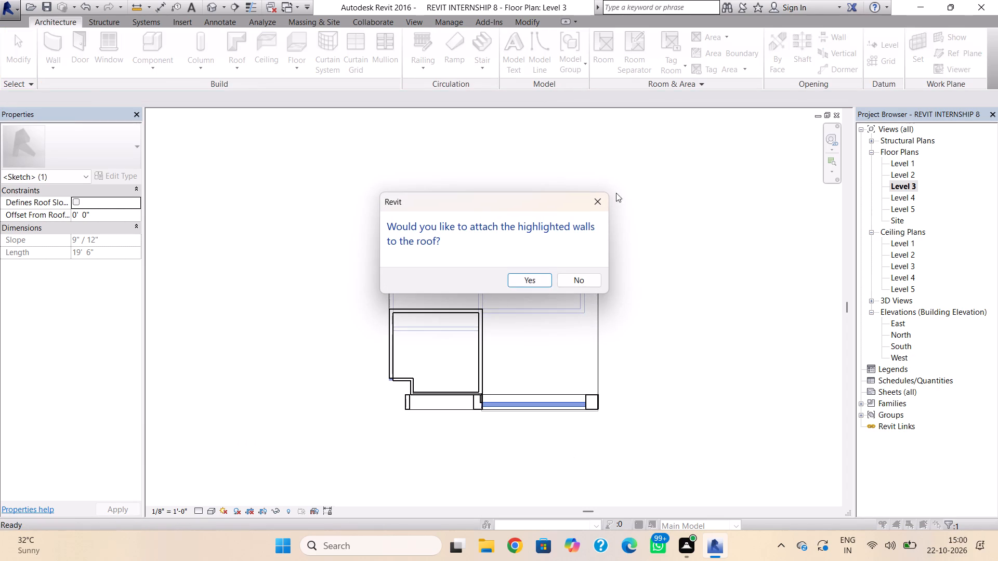
{"action": "left_click", "coordinate": [538, 276]}
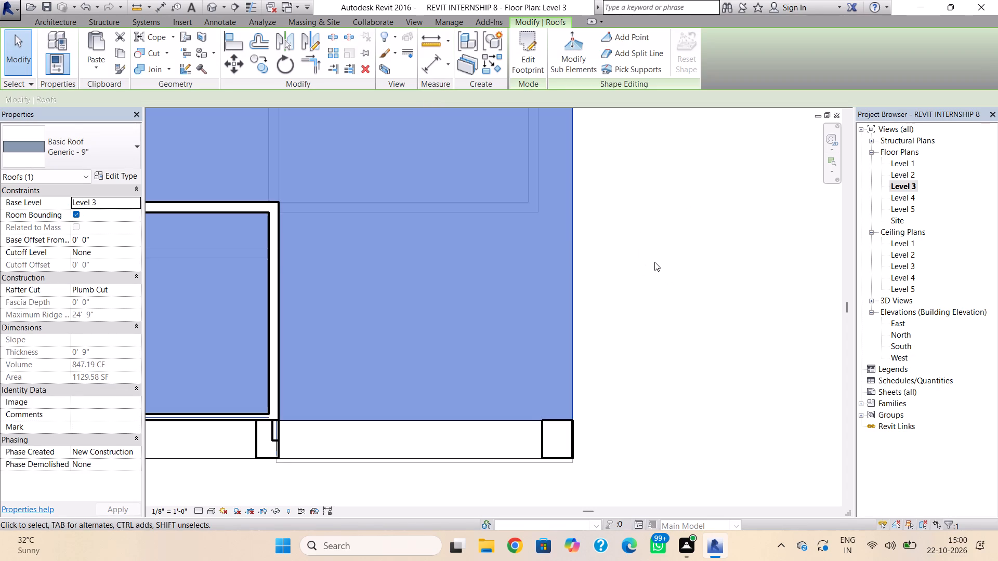
{"action": "scroll", "coordinate": [666, 253], "scroll_direction": "down", "scroll_amount": 1}
{"action": "left_click", "coordinate": [666, 253]}
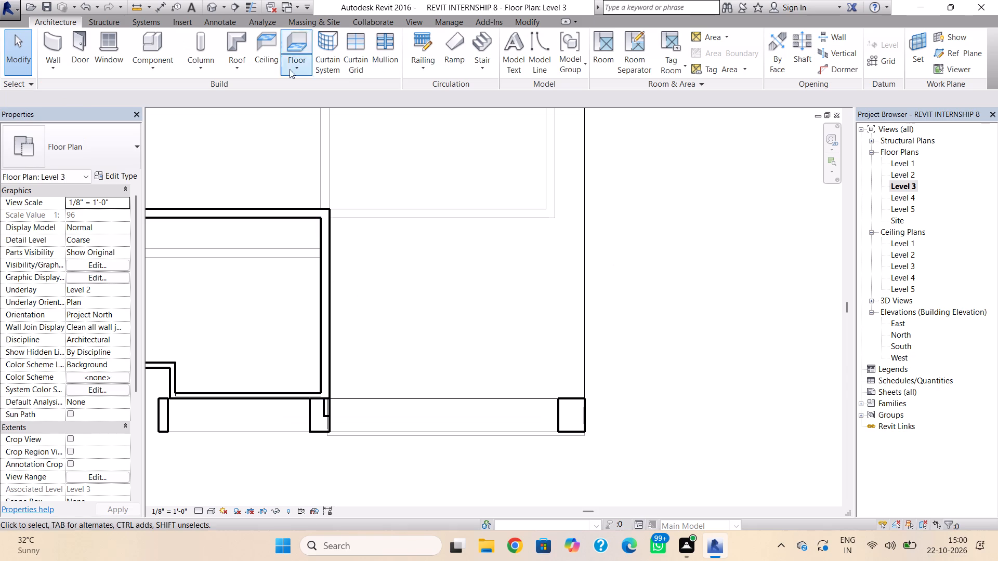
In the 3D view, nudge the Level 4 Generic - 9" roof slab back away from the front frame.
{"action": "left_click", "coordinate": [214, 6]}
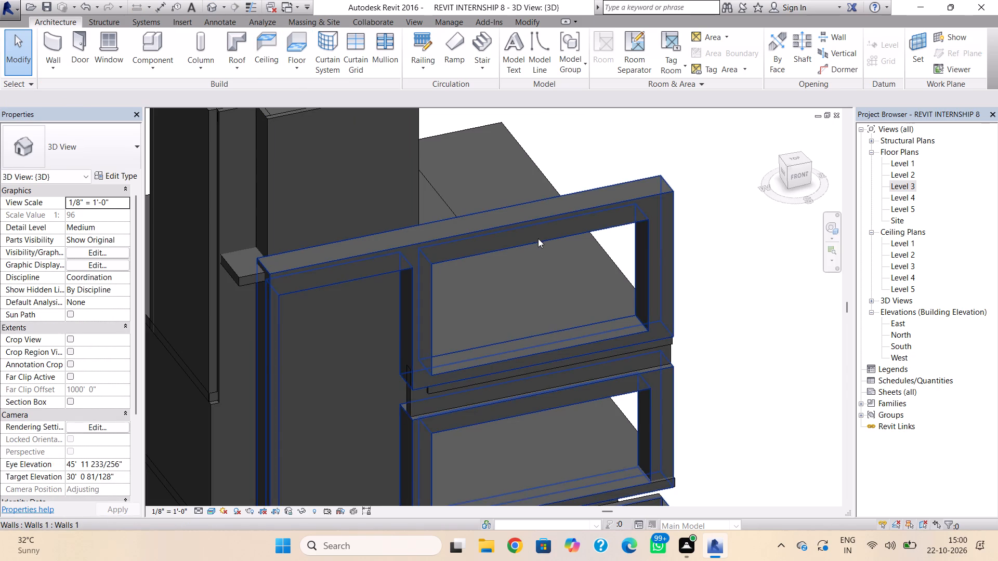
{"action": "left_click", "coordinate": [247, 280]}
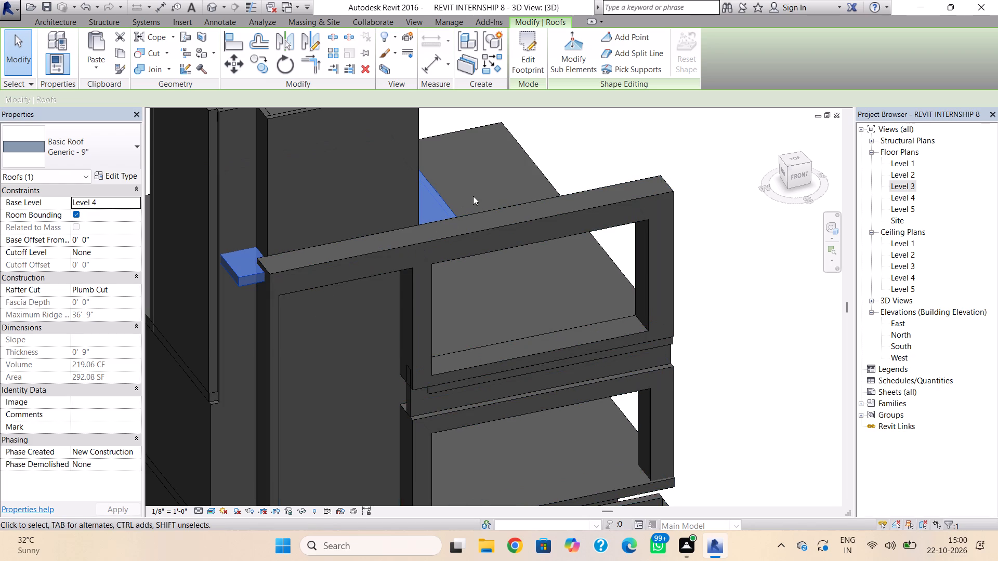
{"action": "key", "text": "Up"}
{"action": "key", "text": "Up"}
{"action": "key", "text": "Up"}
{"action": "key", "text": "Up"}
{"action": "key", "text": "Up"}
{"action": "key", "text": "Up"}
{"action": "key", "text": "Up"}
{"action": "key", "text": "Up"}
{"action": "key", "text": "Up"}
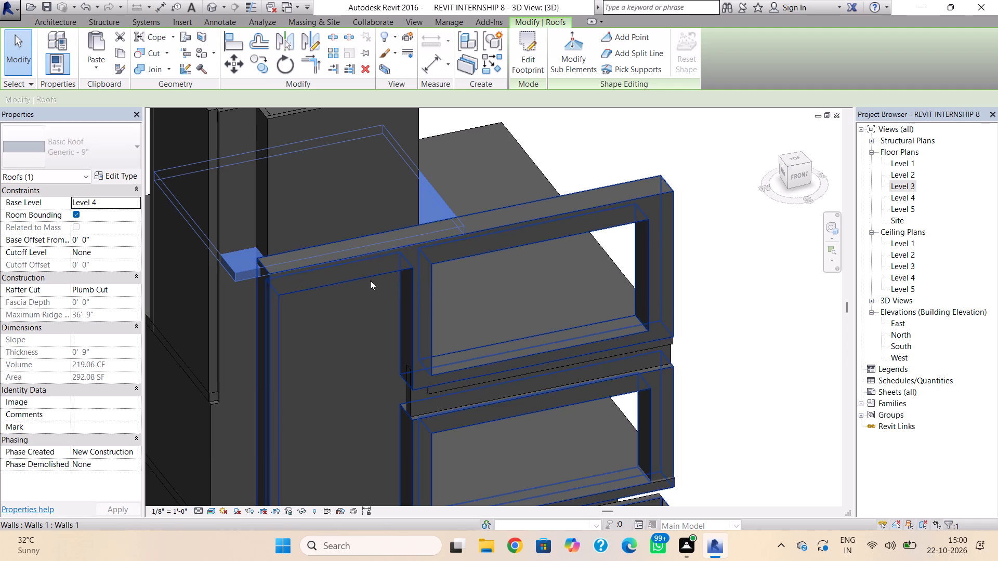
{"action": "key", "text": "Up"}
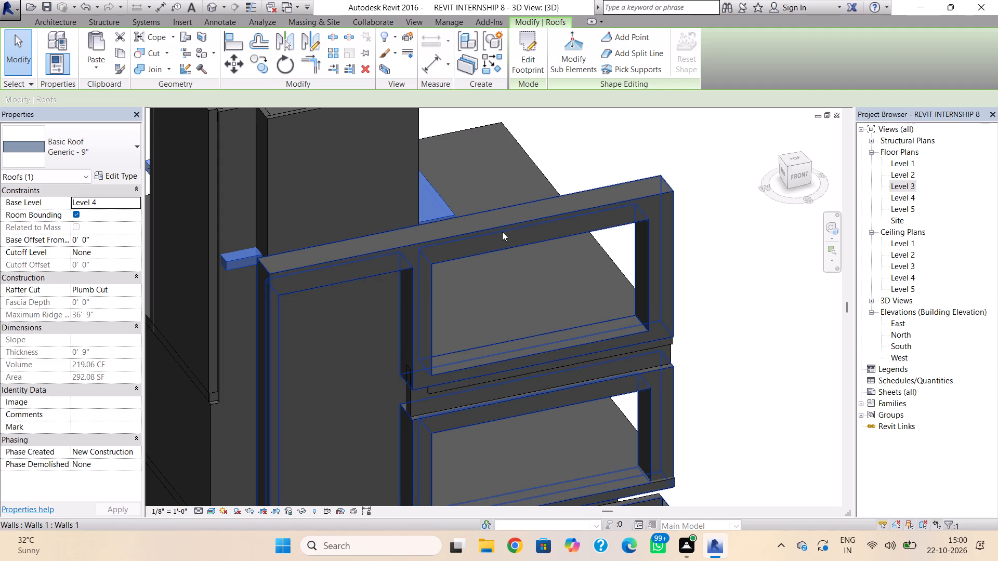
Delete the Level 4 roof slab that projects on both sides of the upper room.
{"action": "right_click_drag", "start_coordinate": [505, 233], "coordinate": [417, 250], "text": "shift"}
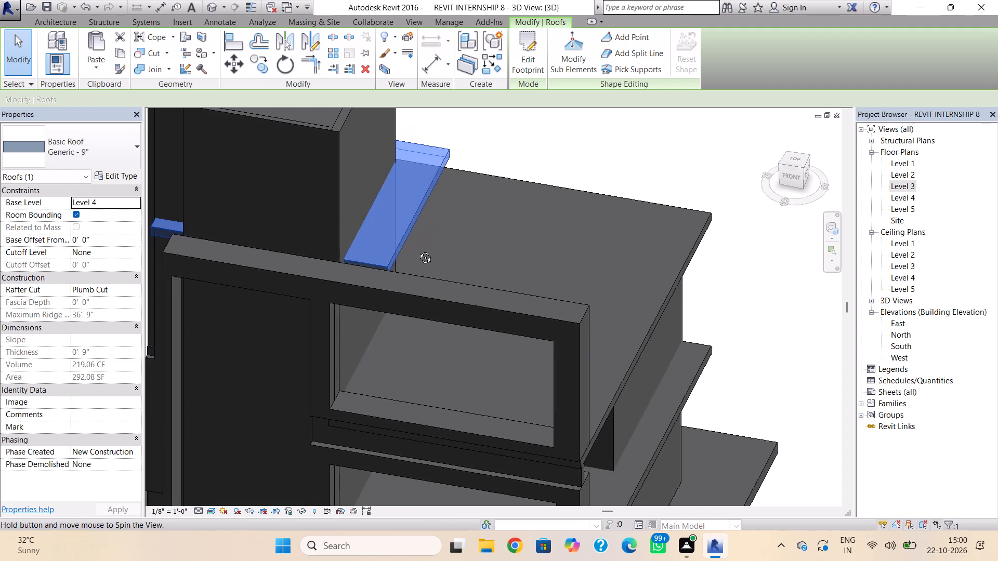
{"action": "right_click_drag", "start_coordinate": [417, 250], "coordinate": [404, 255], "text": "shift"}
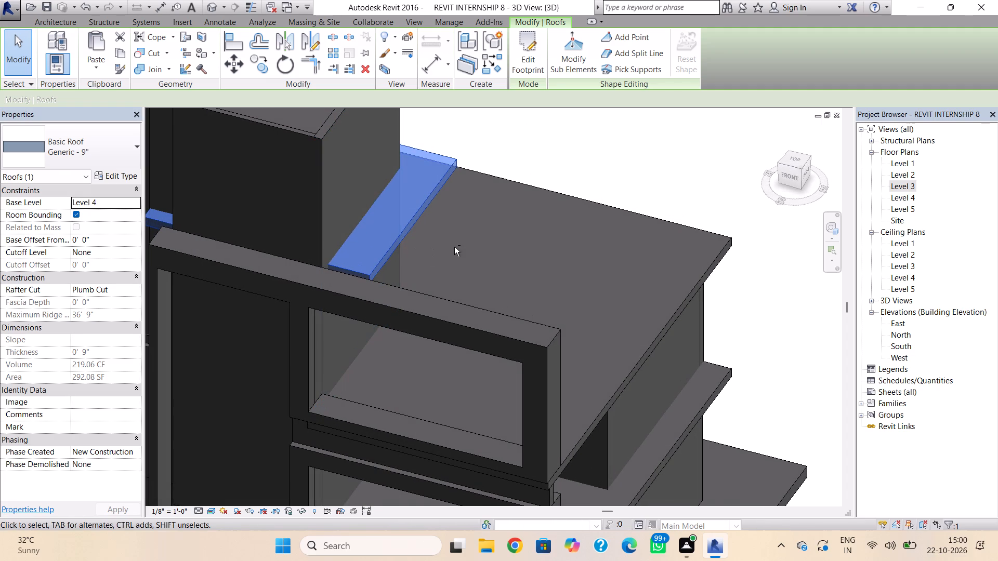
{"action": "right_click_drag", "start_coordinate": [454, 247], "coordinate": [537, 217], "text": "shift"}
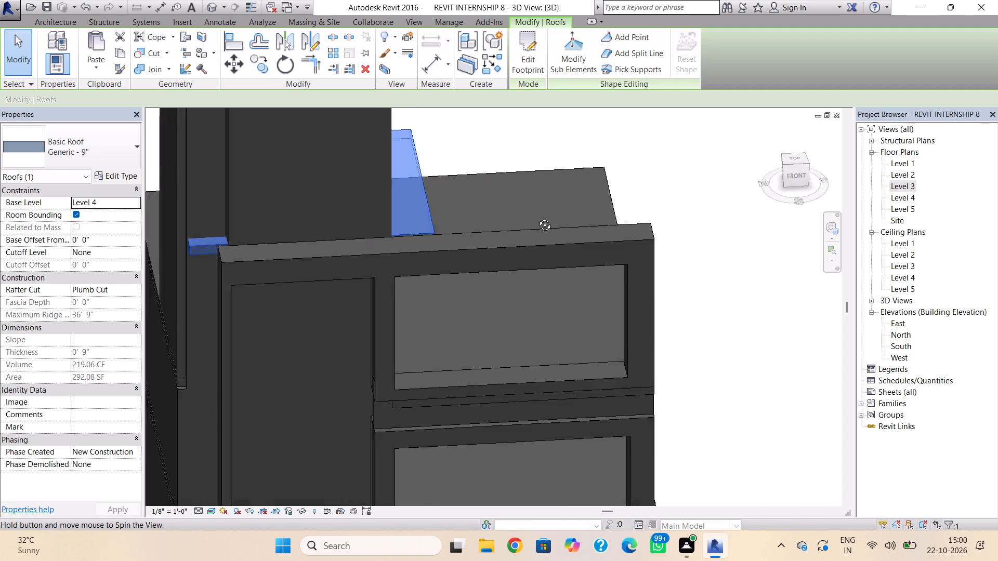
{"action": "right_click_drag", "start_coordinate": [537, 217], "coordinate": [607, 212], "text": "shift"}
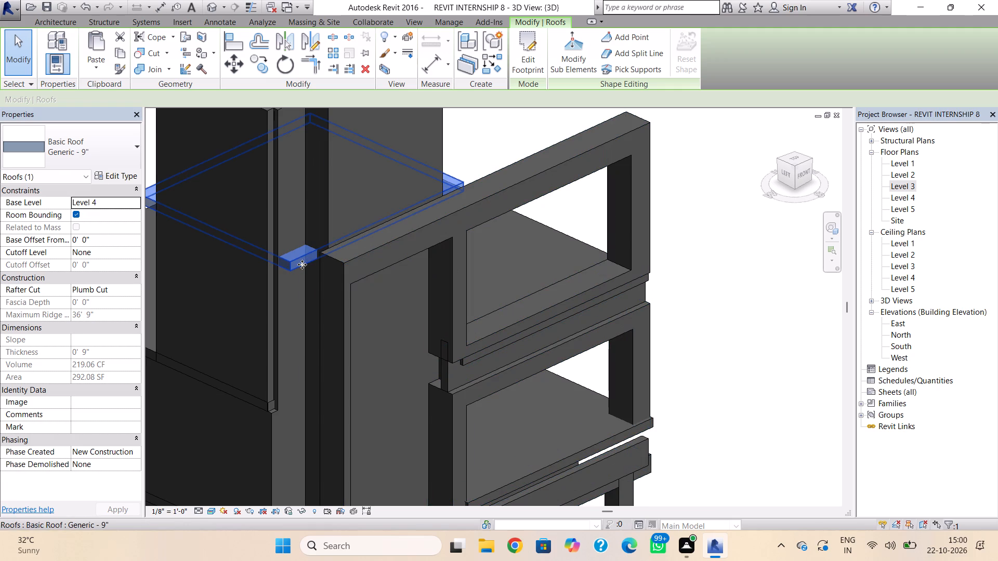
{"action": "left_click", "coordinate": [303, 263]}
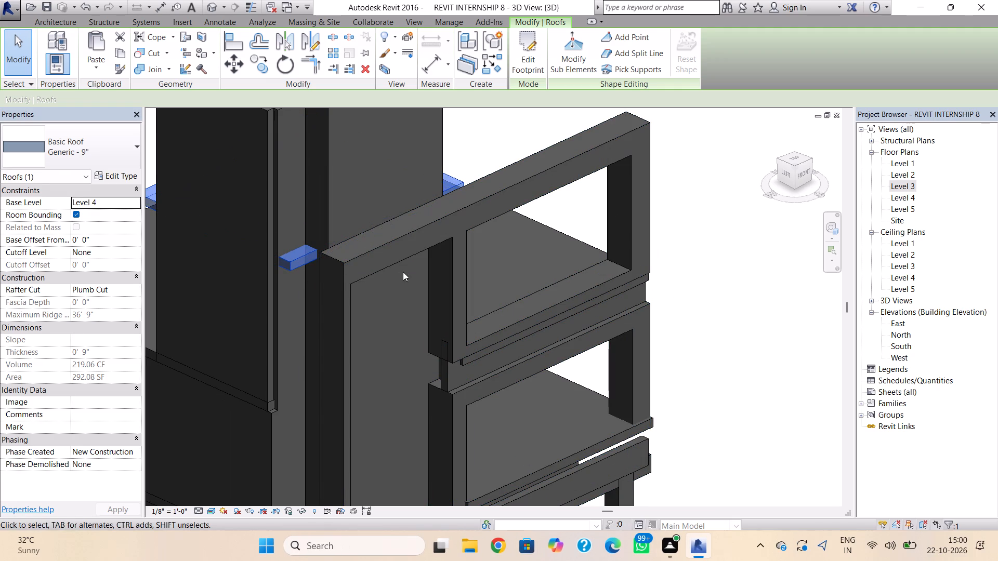
{"action": "key", "text": "Delete"}
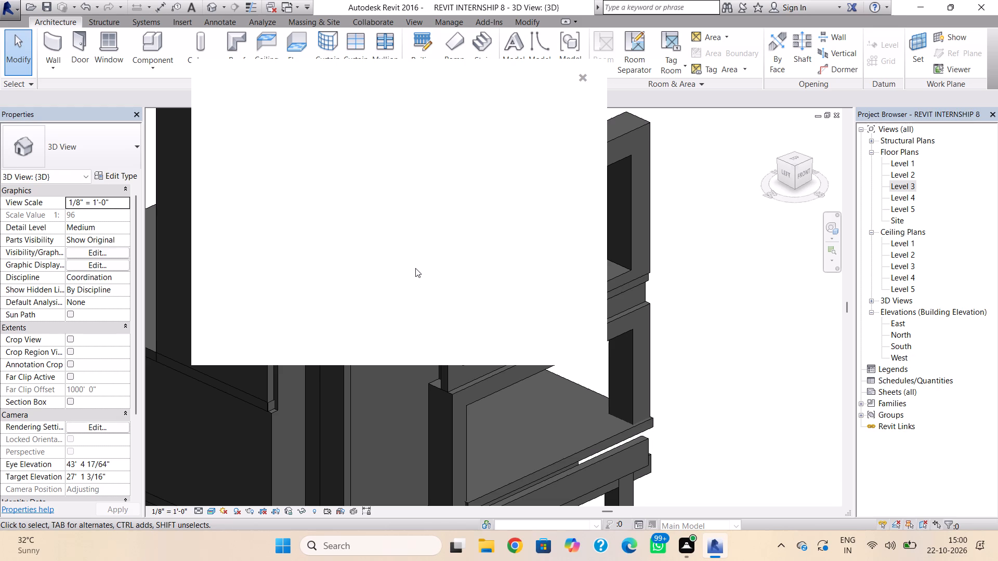
{"action": "left_click", "coordinate": [583, 76]}
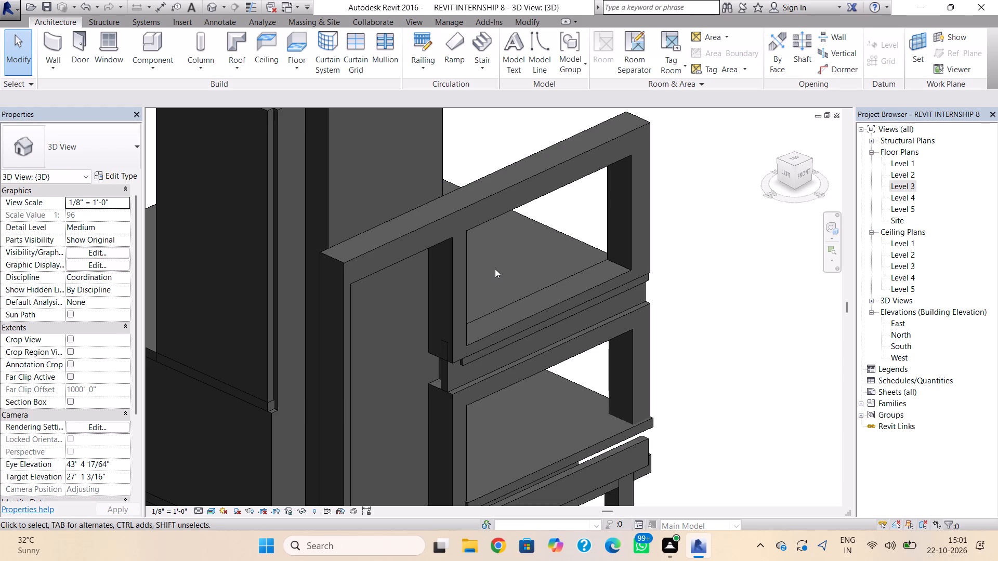
In the Level 5 plan, draw a rectangle of Generic - 8" walls, 20' 0" unconnected height, around the upper room's outline.
{"action": "scroll", "coordinate": [416, 270], "scroll_direction": "down", "scroll_amount": 3}
{"action": "middle_click_drag", "start_coordinate": [432, 291], "coordinate": [431, 332]}
{"action": "scroll", "coordinate": [431, 332], "scroll_direction": "up", "scroll_amount": 1}
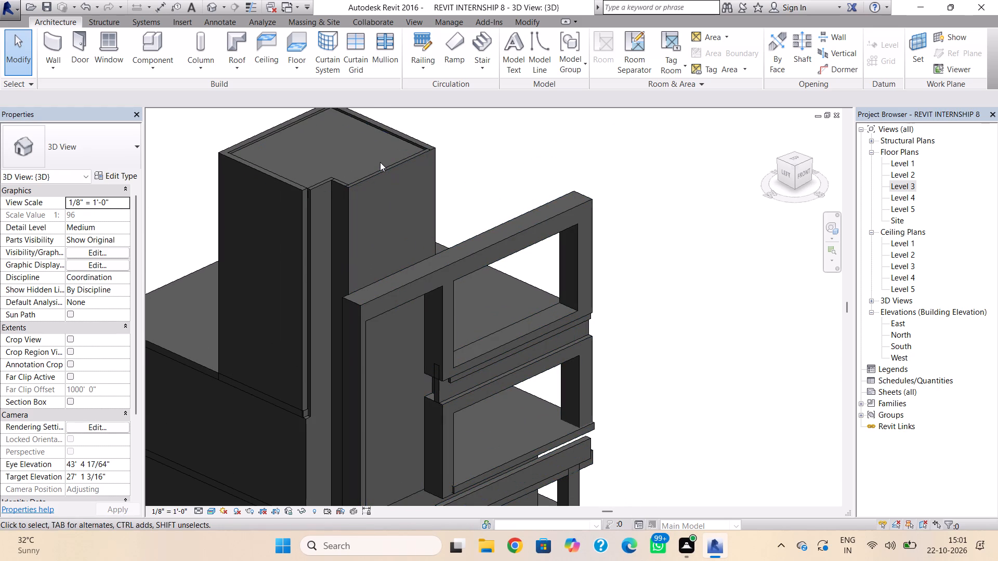
{"action": "left_click", "coordinate": [902, 209]}
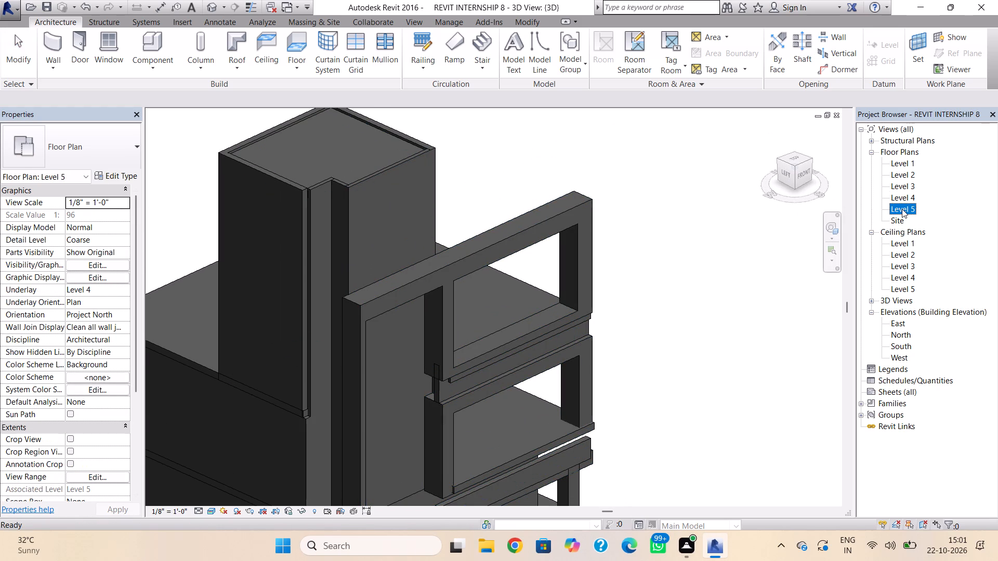
{"action": "left_click", "coordinate": [902, 209]}
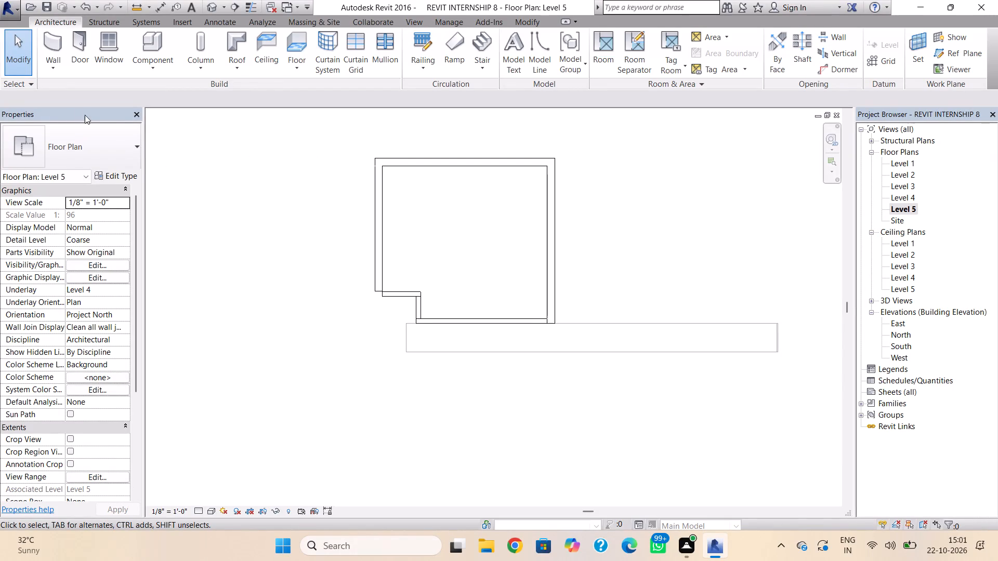
{"action": "left_click", "coordinate": [56, 49]}
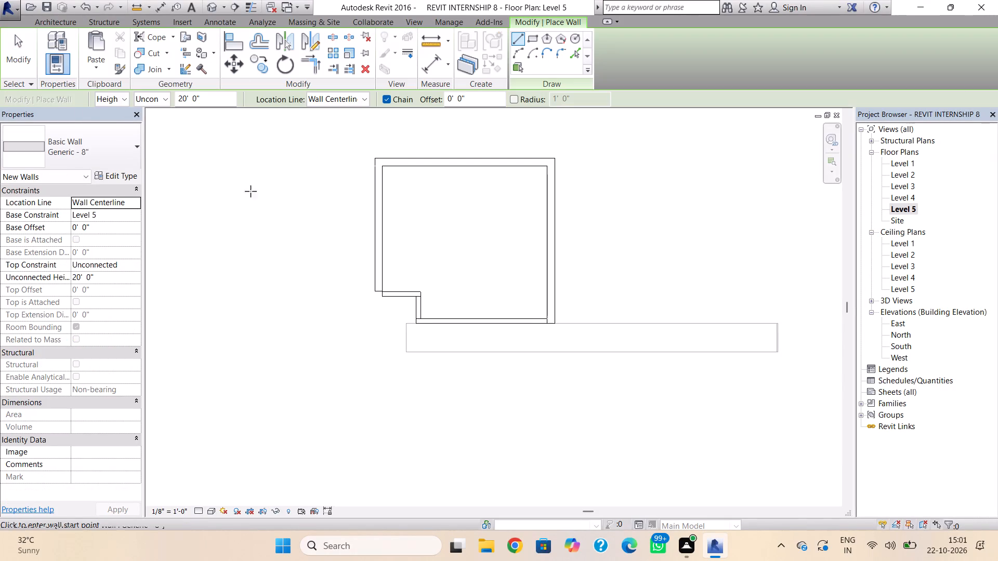
{"action": "left_click", "coordinate": [372, 159]}
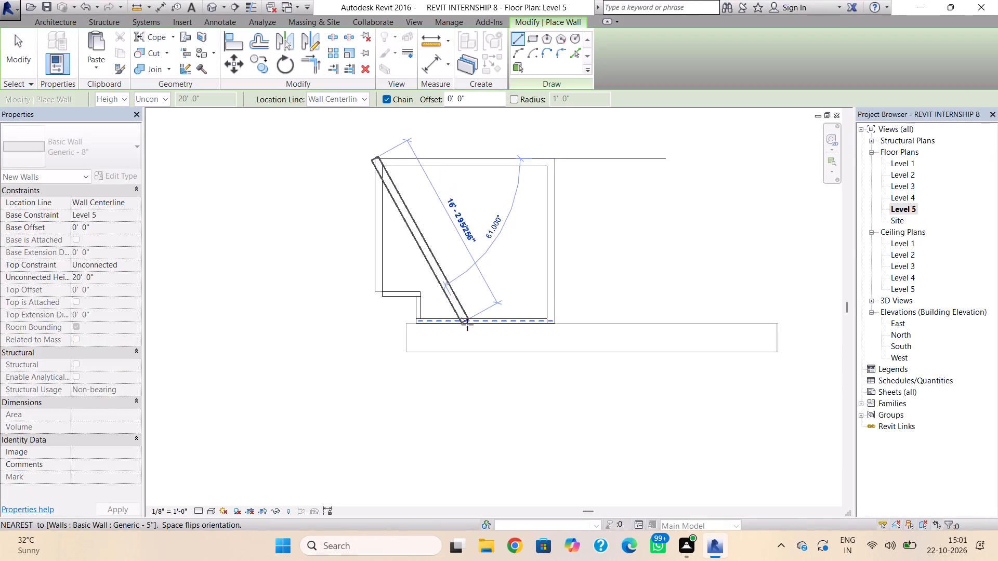
{"action": "key", "text": "Escape"}
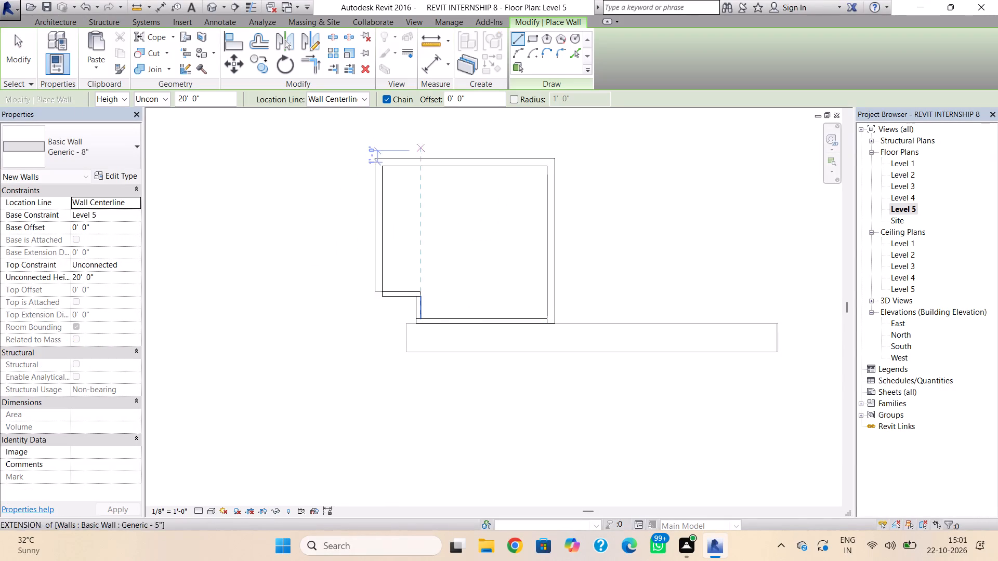
{"action": "left_click", "coordinate": [537, 41]}
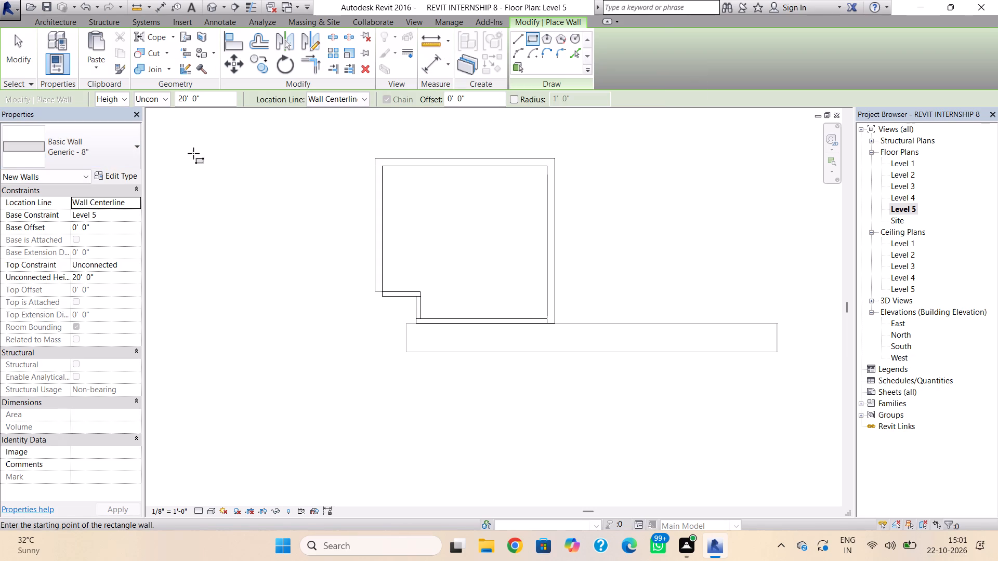
{"action": "left_click", "coordinate": [372, 156]}
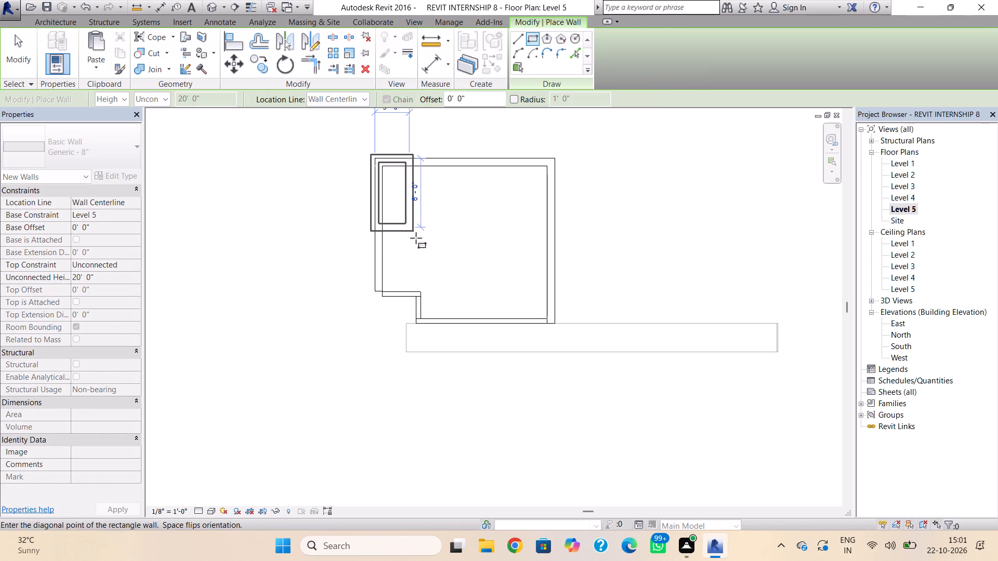
{"action": "left_click", "coordinate": [551, 322]}
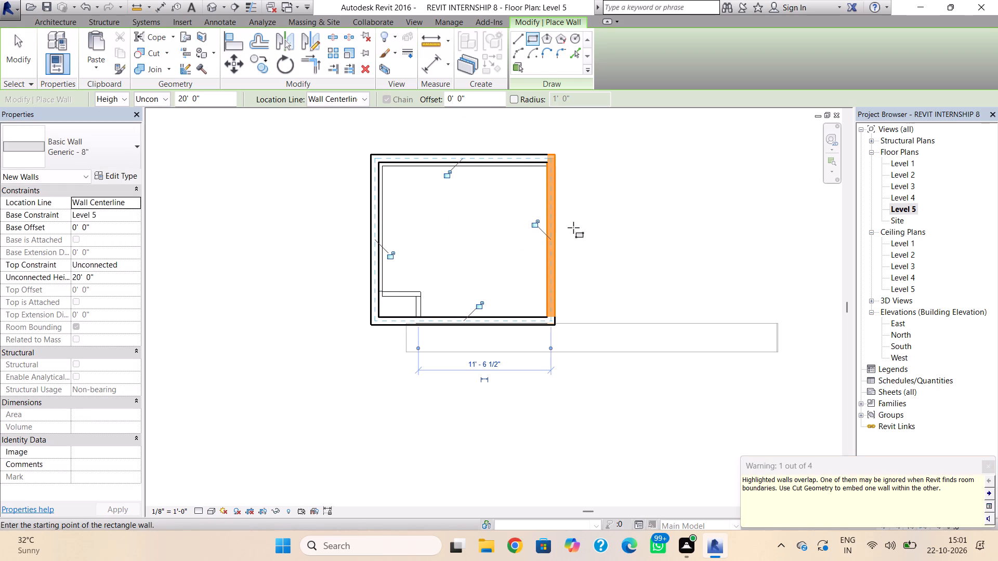
{"action": "key", "text": "Escape"}
{"action": "key", "text": "Escape"}
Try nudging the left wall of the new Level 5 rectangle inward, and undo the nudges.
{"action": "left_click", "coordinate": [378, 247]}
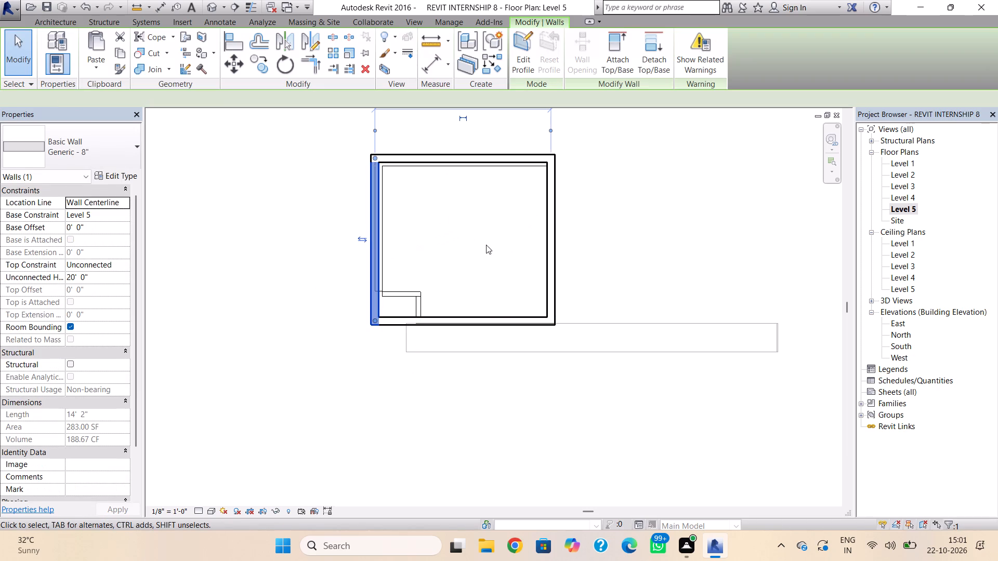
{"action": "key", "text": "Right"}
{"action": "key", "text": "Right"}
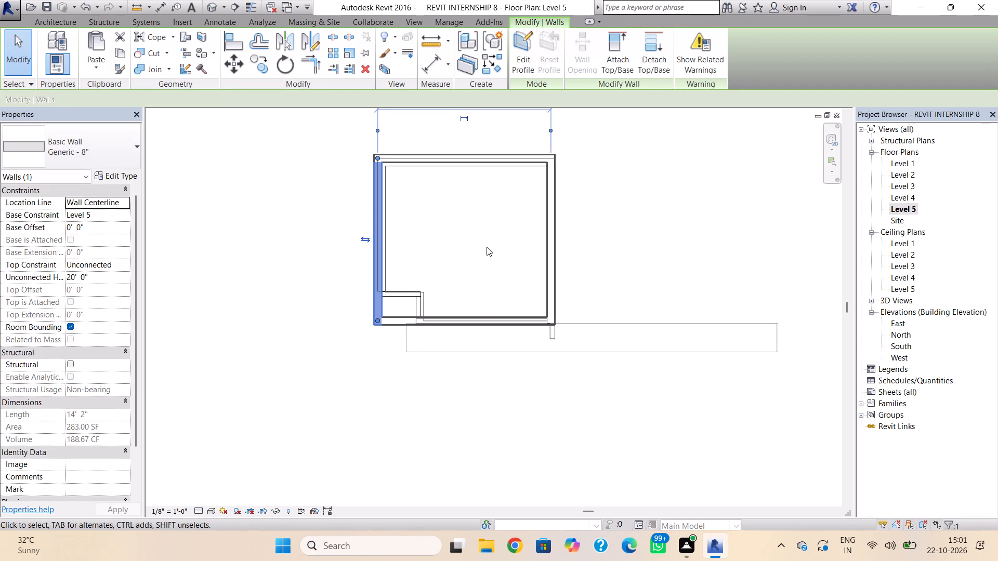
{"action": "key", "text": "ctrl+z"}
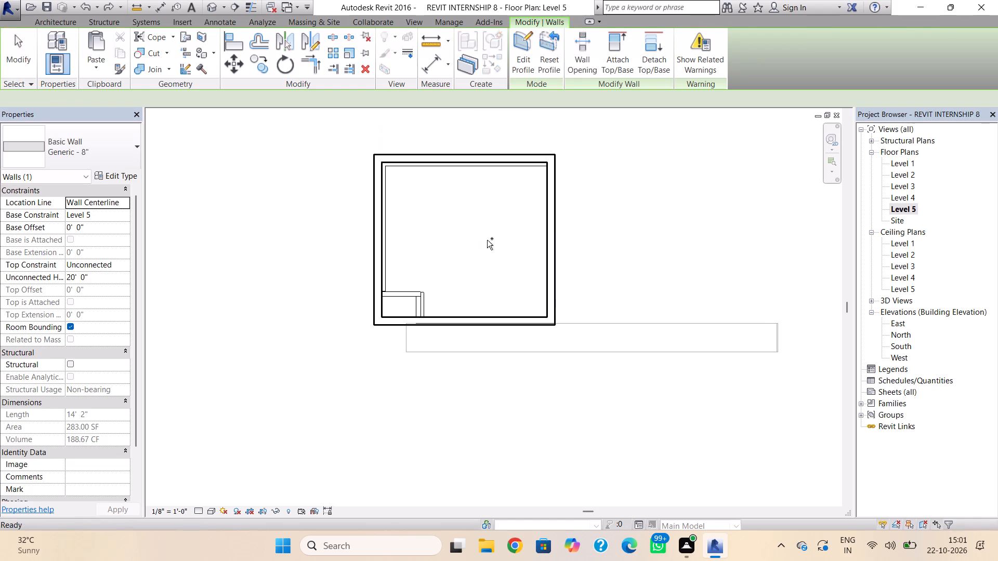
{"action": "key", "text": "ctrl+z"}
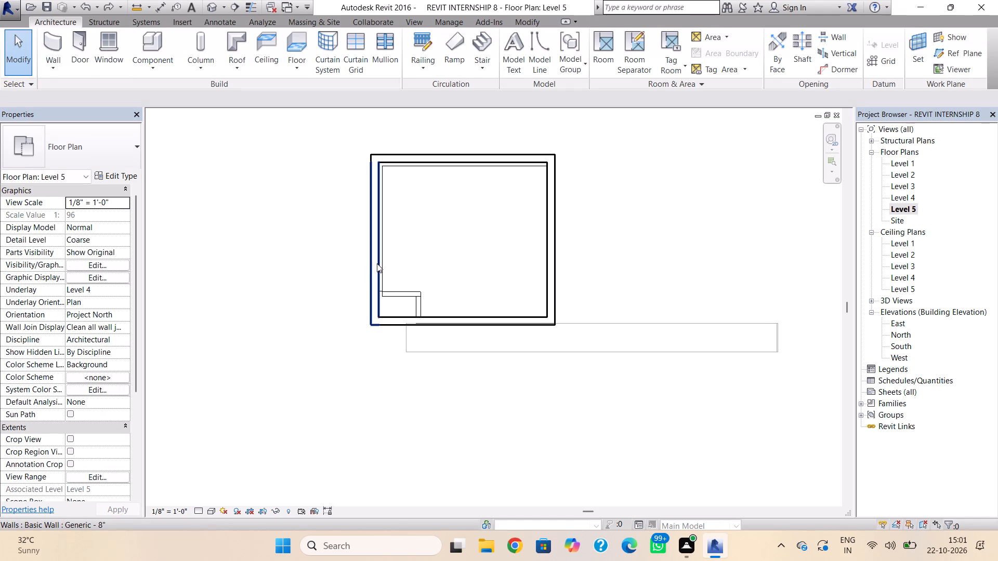
In the 3D view, delete all four Generic - 8" walls of the Level 5 rectangle above the upper room.
{"action": "left_click", "coordinate": [377, 263]}
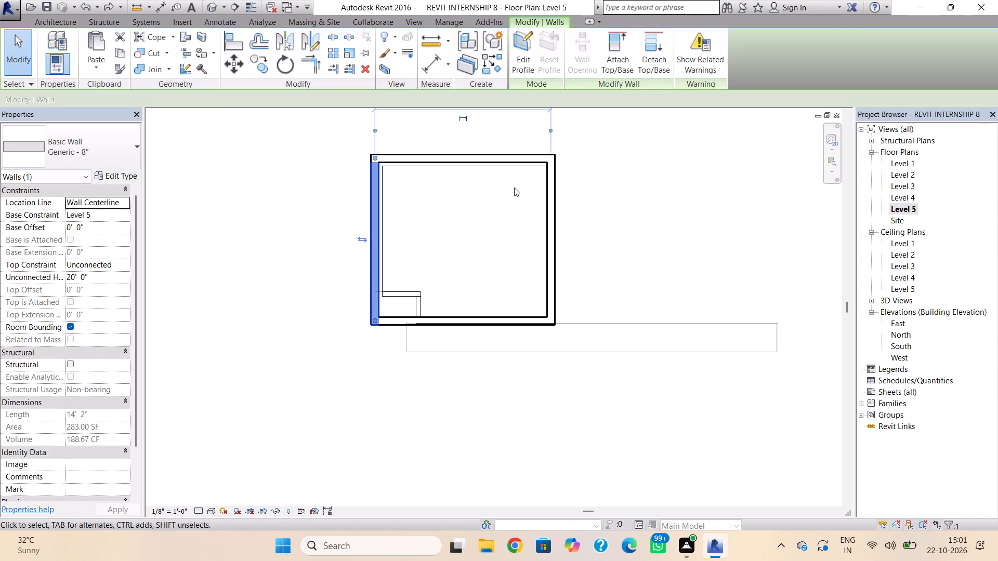
{"action": "left_click", "coordinate": [211, 6]}
{"action": "middle_click_drag", "start_coordinate": [398, 201], "coordinate": [389, 315]}
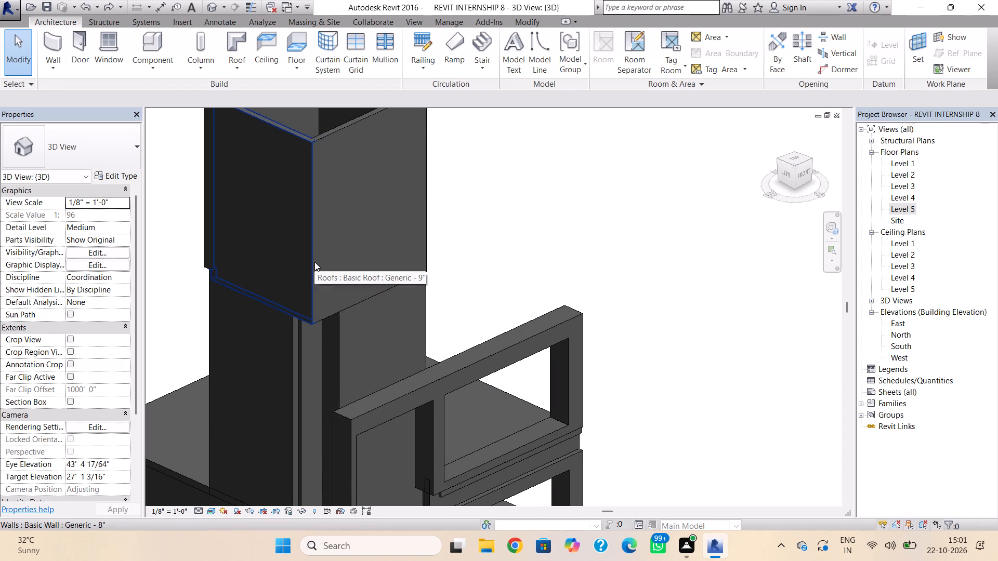
{"action": "middle_click_drag", "start_coordinate": [361, 250], "coordinate": [373, 332]}
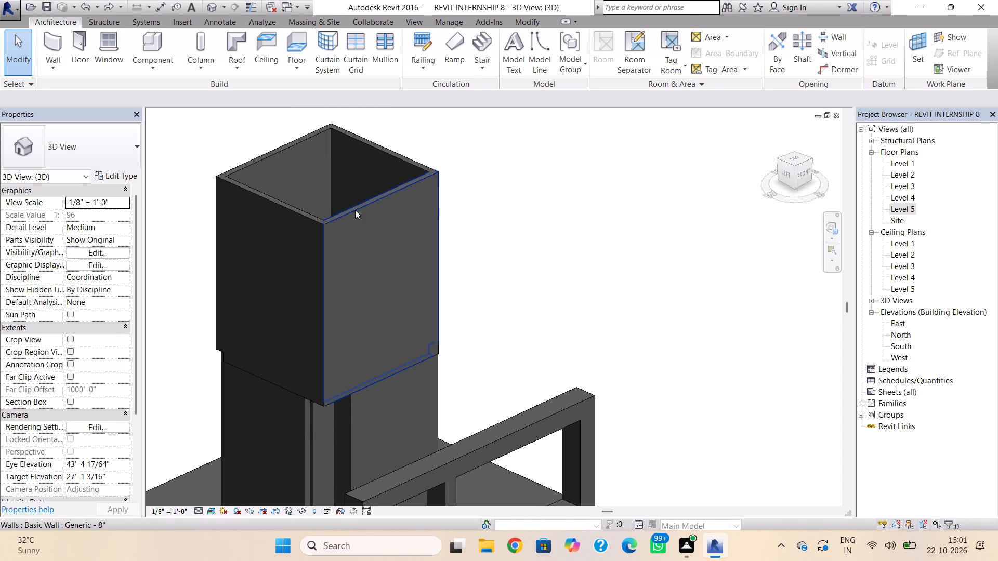
{"action": "left_click", "coordinate": [355, 210]}
{"action": "key", "text": "Delete"}
{"action": "left_click", "coordinate": [409, 161]}
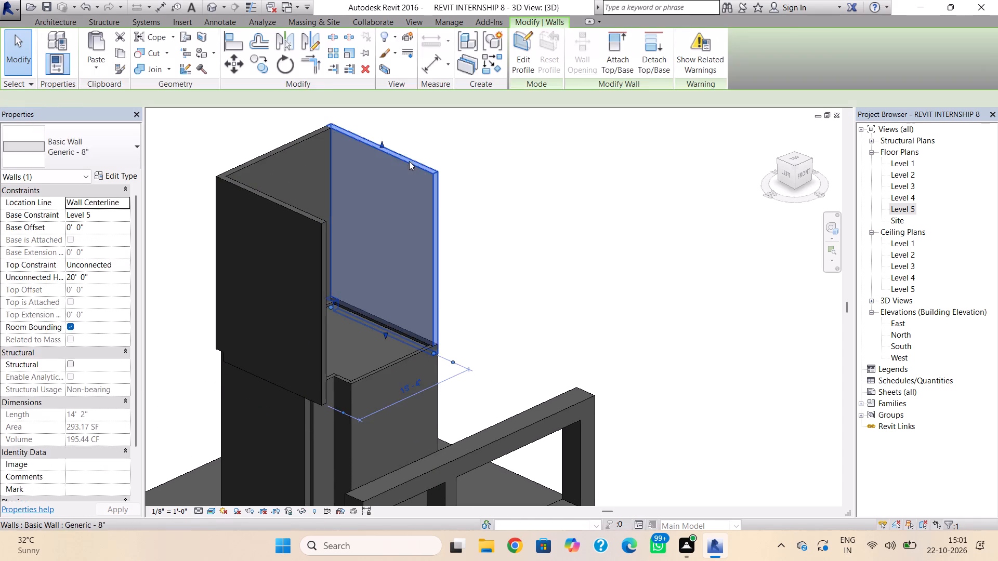
{"action": "key", "text": "Delete"}
{"action": "left_click", "coordinate": [293, 142]}
{"action": "key", "text": "Delete"}
{"action": "left_click", "coordinate": [272, 201]}
{"action": "key", "text": "Delete"}
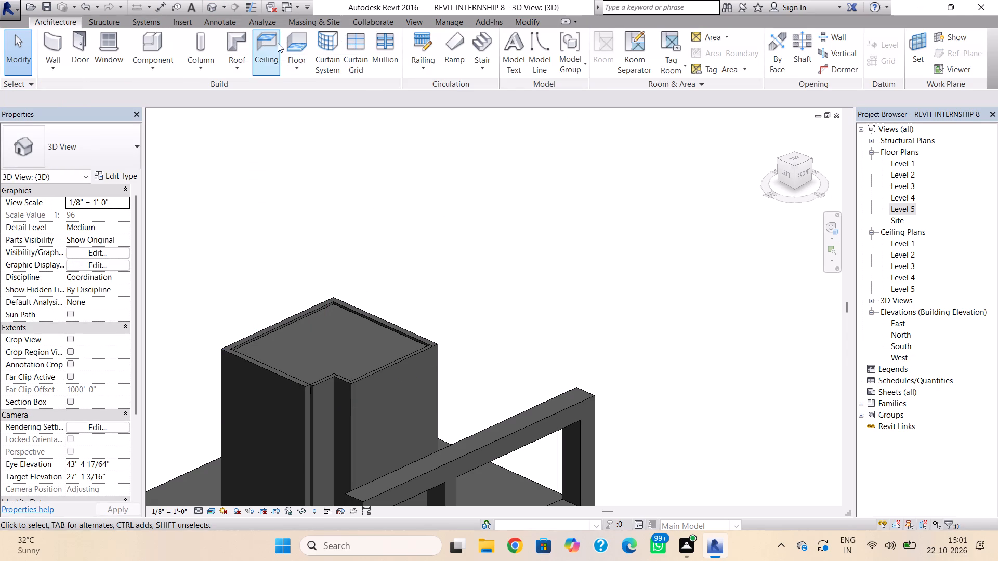
Create a flat Generic - 12" footprint roof on Level 5, sketched as a rectangle around the upper room's outer outline in the Level 5 plan.
{"action": "left_click", "coordinate": [240, 49]}
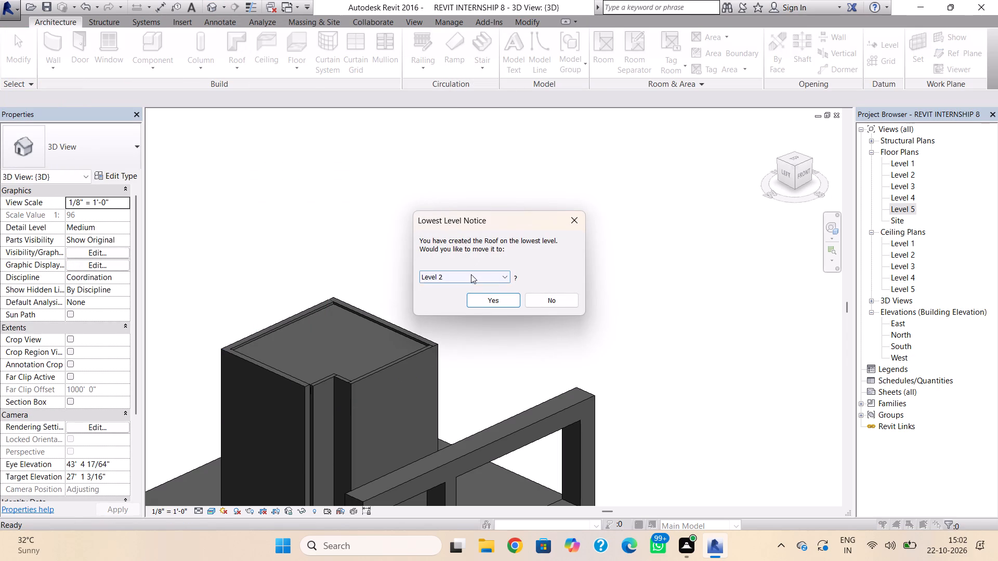
{"action": "left_click", "coordinate": [471, 274]}
{"action": "left_click", "coordinate": [462, 319]}
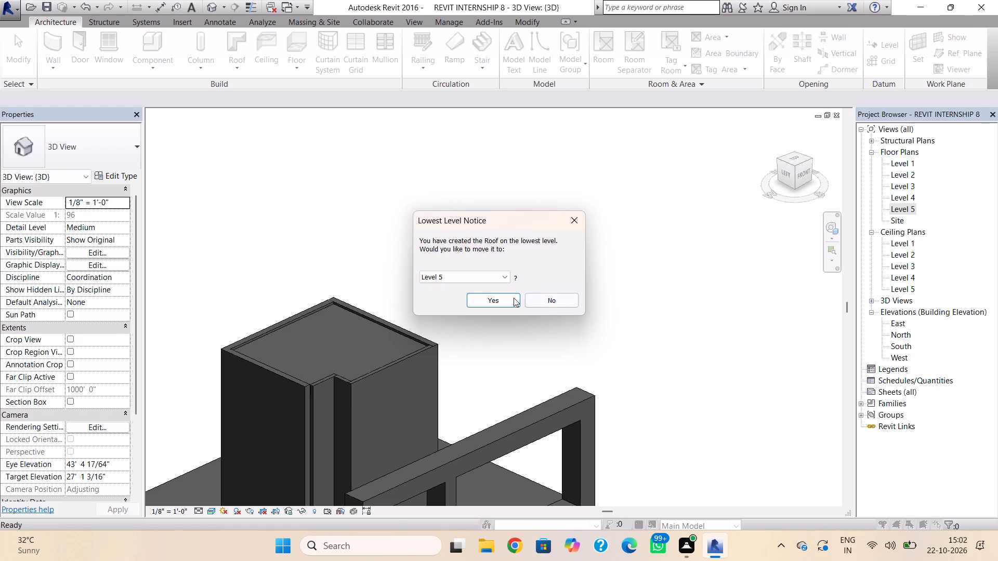
{"action": "left_click", "coordinate": [493, 290]}
{"action": "left_click", "coordinate": [493, 296]}
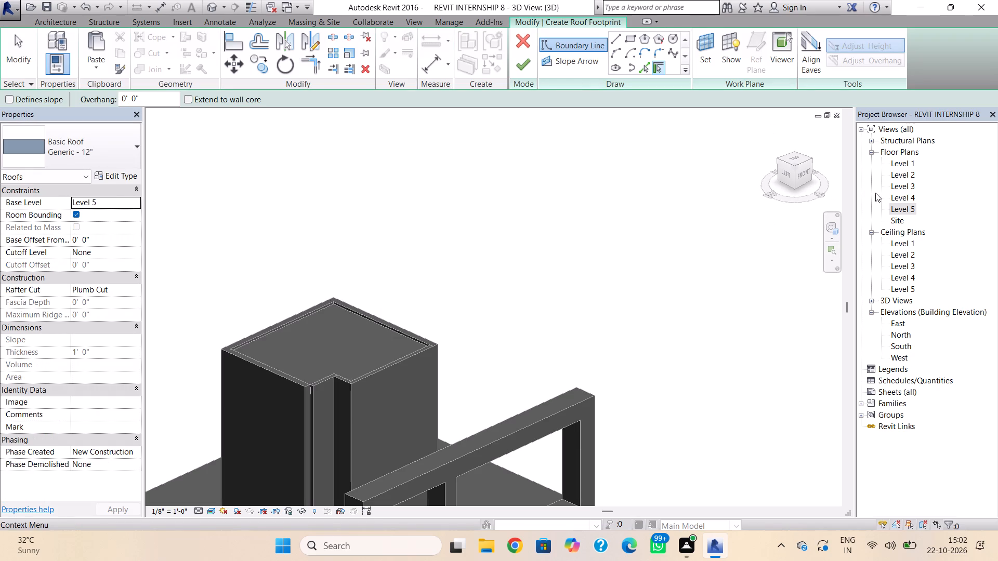
{"action": "double_click", "coordinate": [892, 207]}
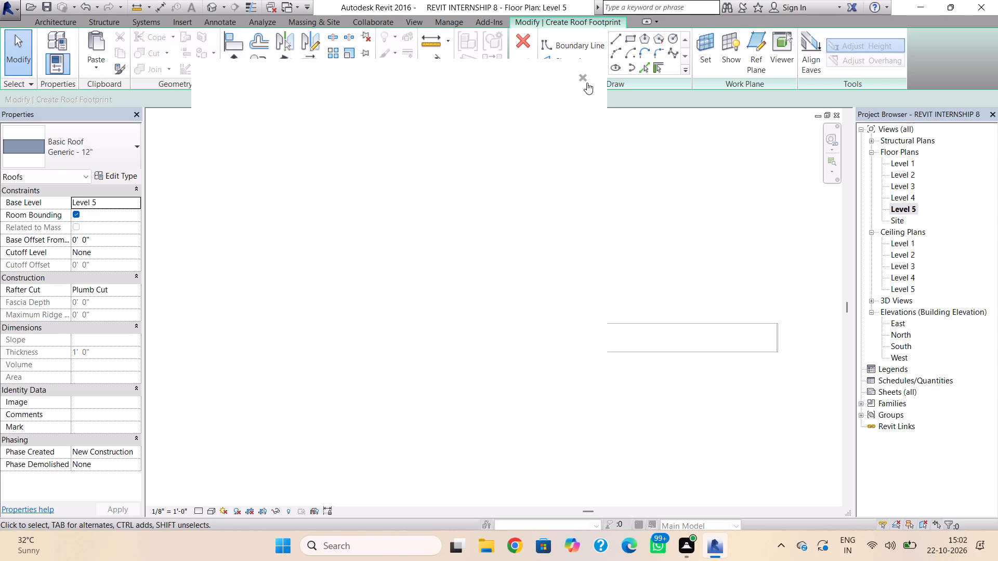
{"action": "left_click", "coordinate": [585, 80]}
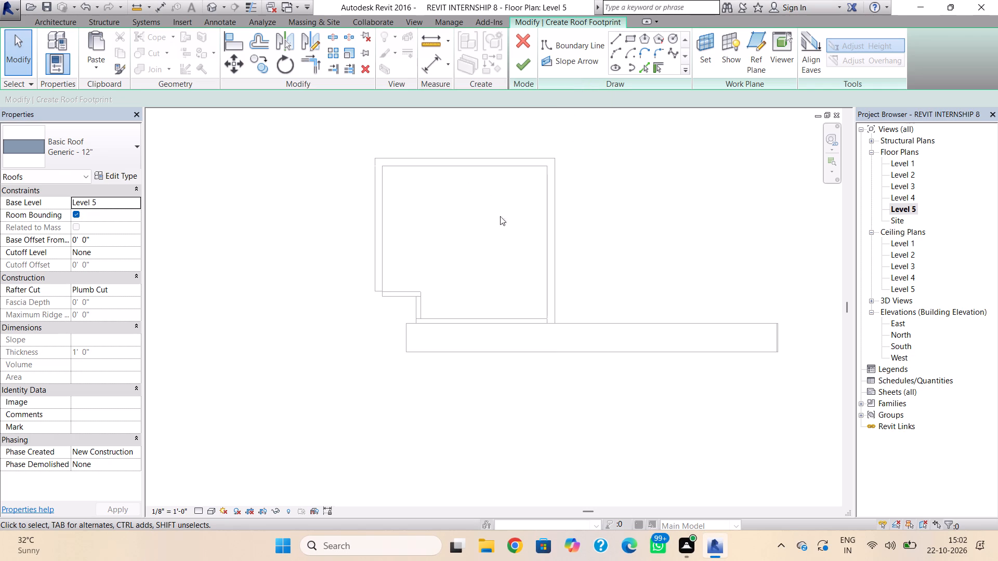
{"action": "left_click", "coordinate": [631, 41]}
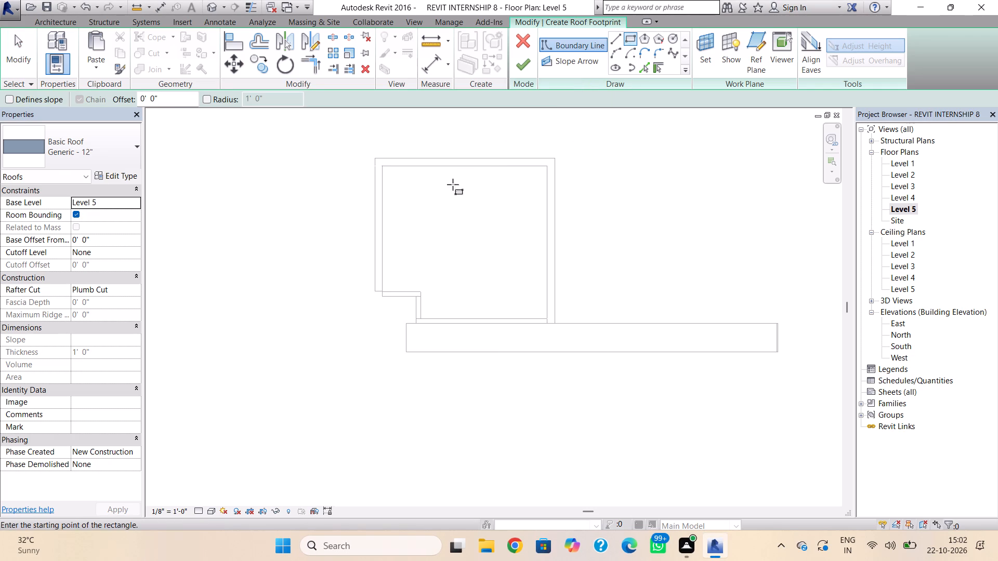
{"action": "left_click", "coordinate": [377, 158]}
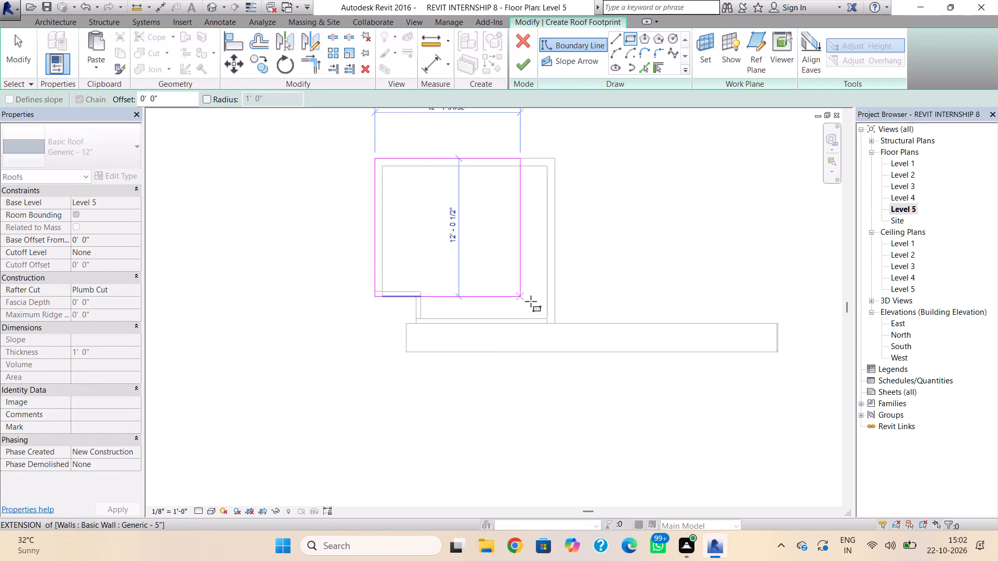
{"action": "left_click", "coordinate": [558, 319]}
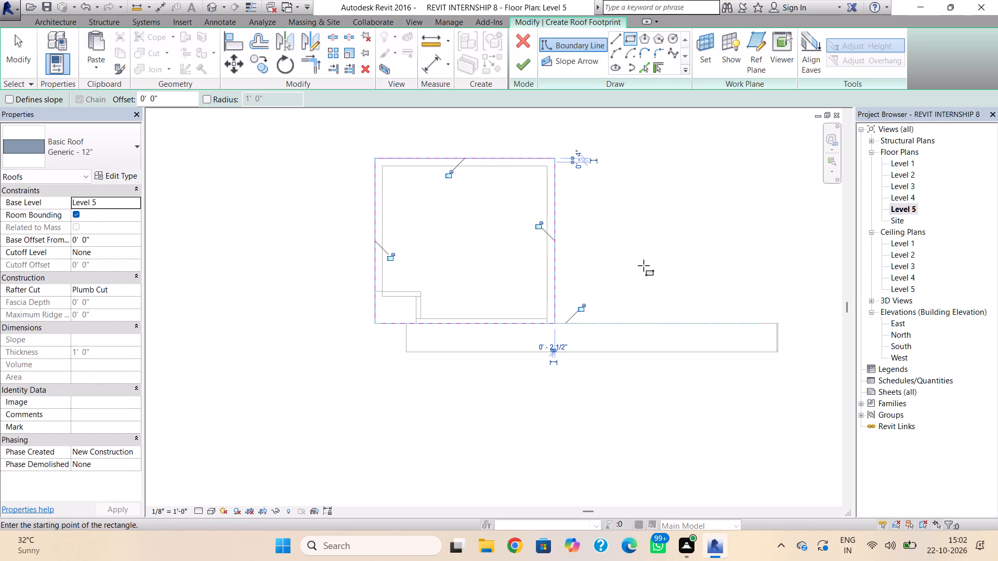
{"action": "left_click", "coordinate": [528, 69]}
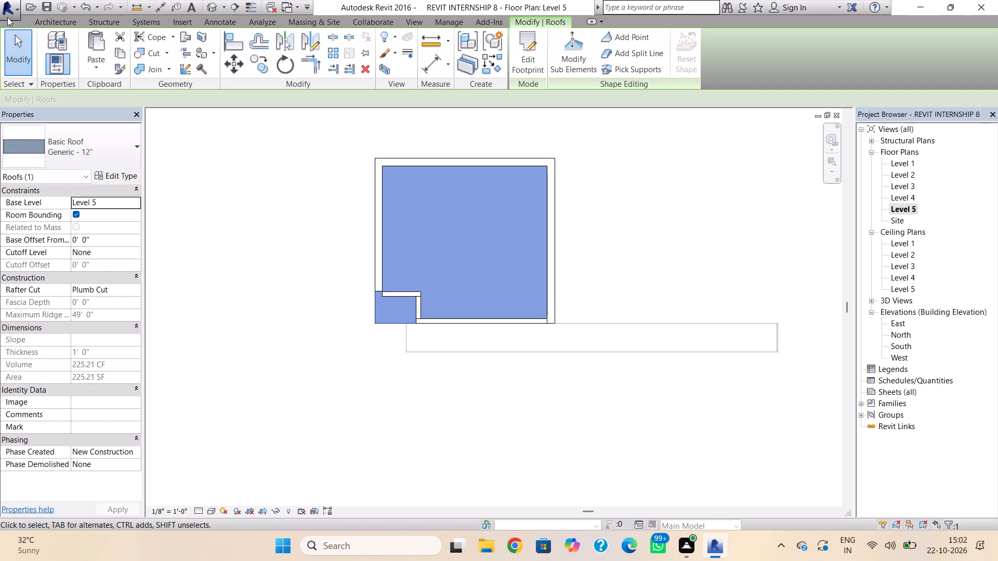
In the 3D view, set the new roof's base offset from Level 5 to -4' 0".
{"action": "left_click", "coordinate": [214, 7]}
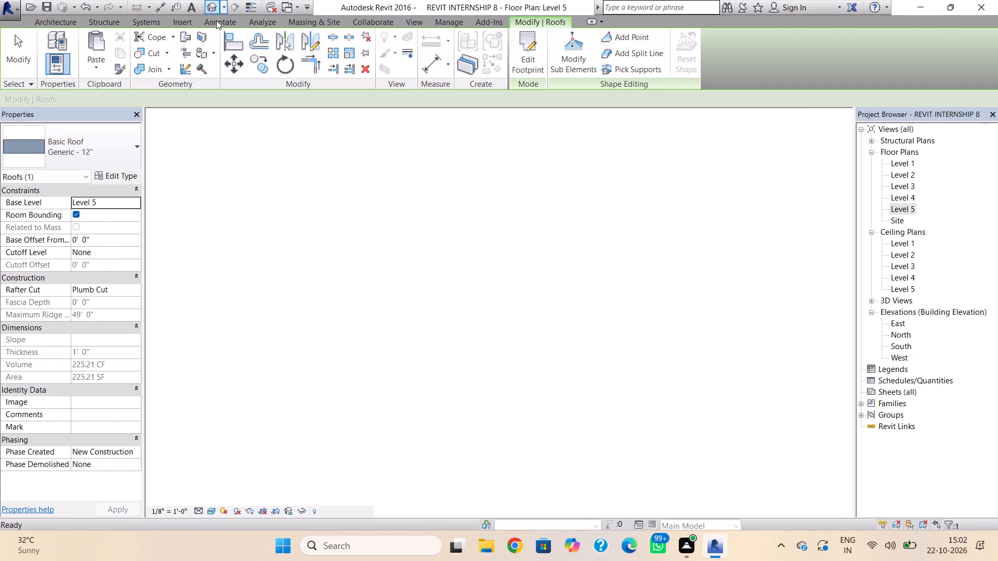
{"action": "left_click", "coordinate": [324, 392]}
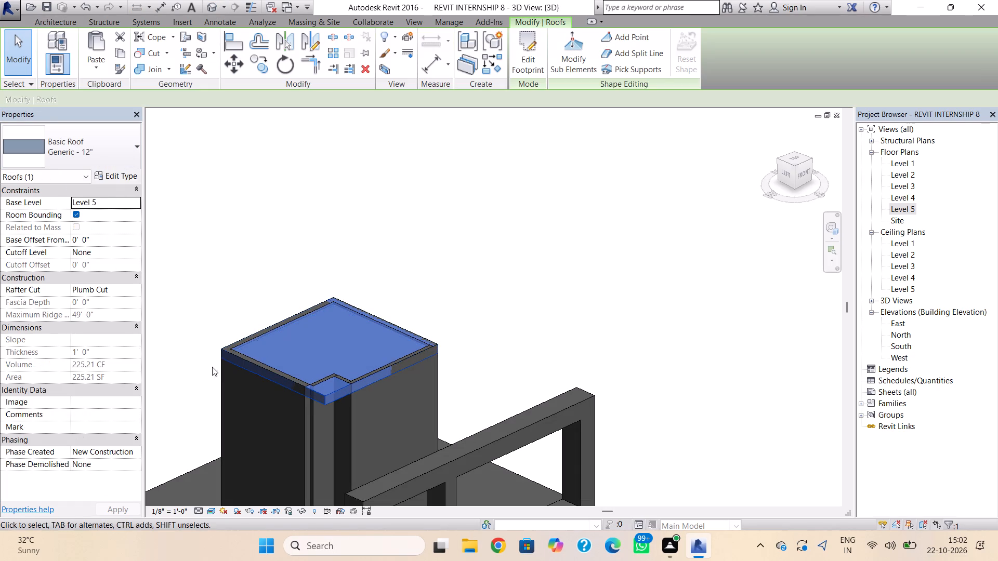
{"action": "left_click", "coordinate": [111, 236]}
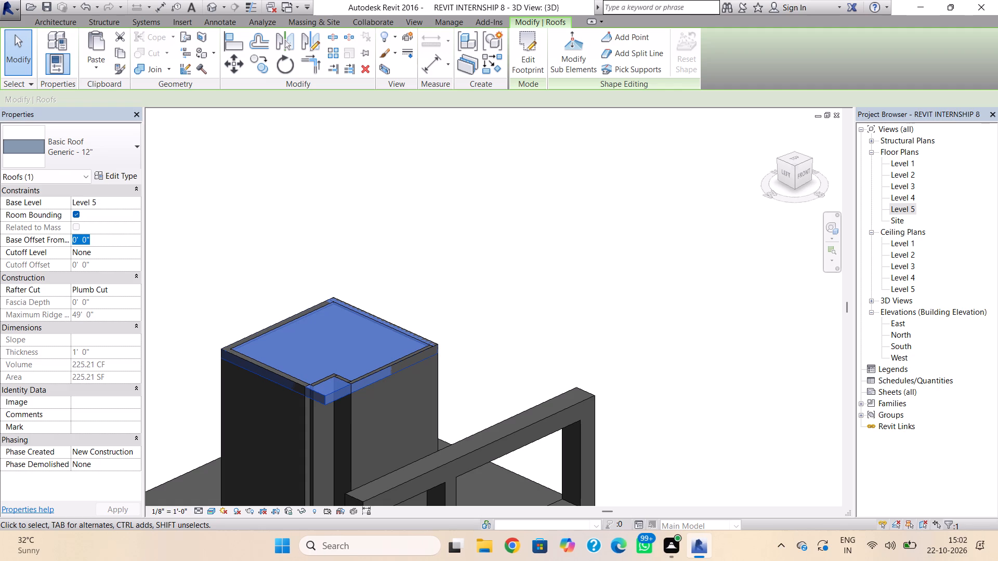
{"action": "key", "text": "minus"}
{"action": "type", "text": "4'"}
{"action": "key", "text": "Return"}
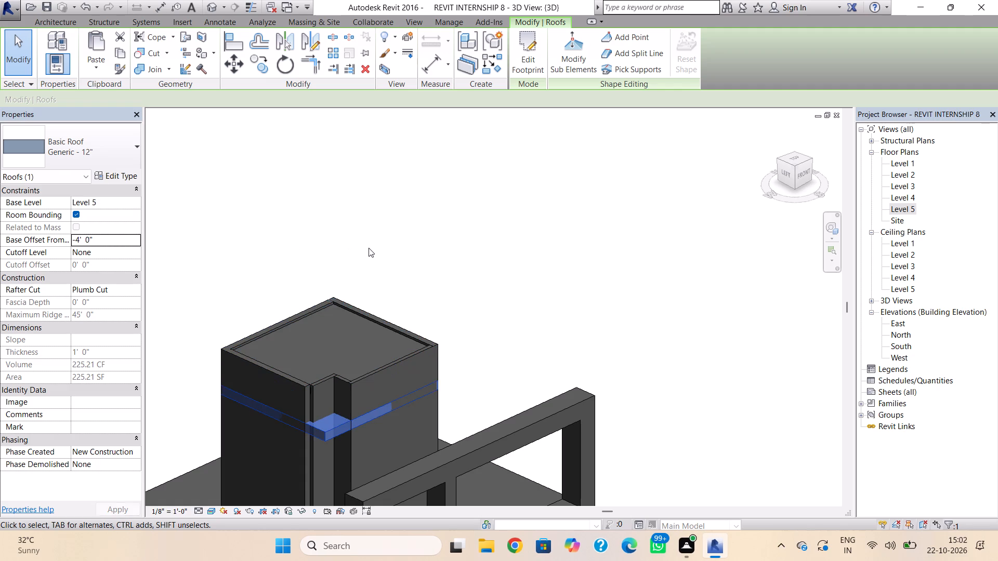
Set the new roof's base offset from Level 5 to -5' 0".
{"action": "left_click", "coordinate": [121, 237]}
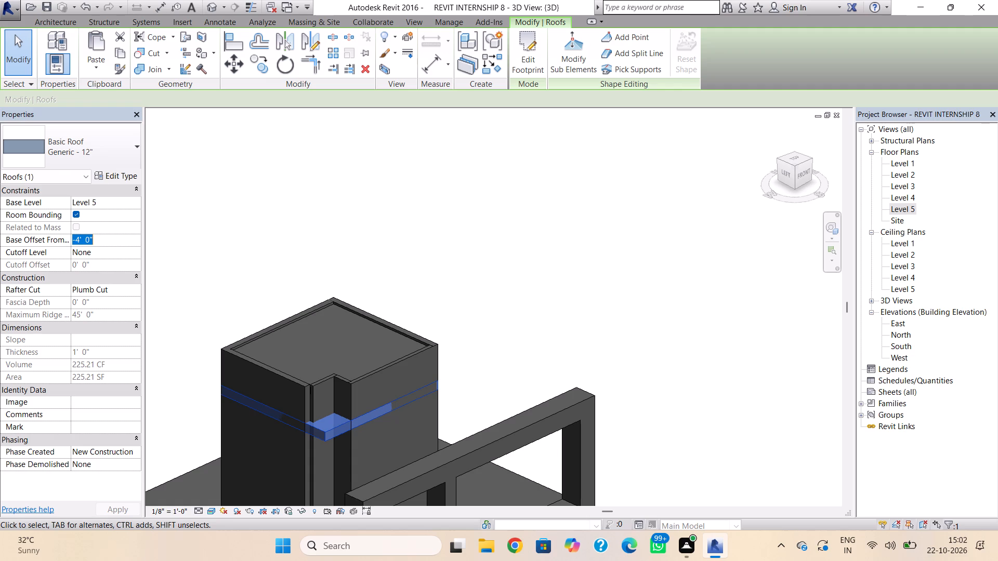
{"action": "key", "text": "6"}
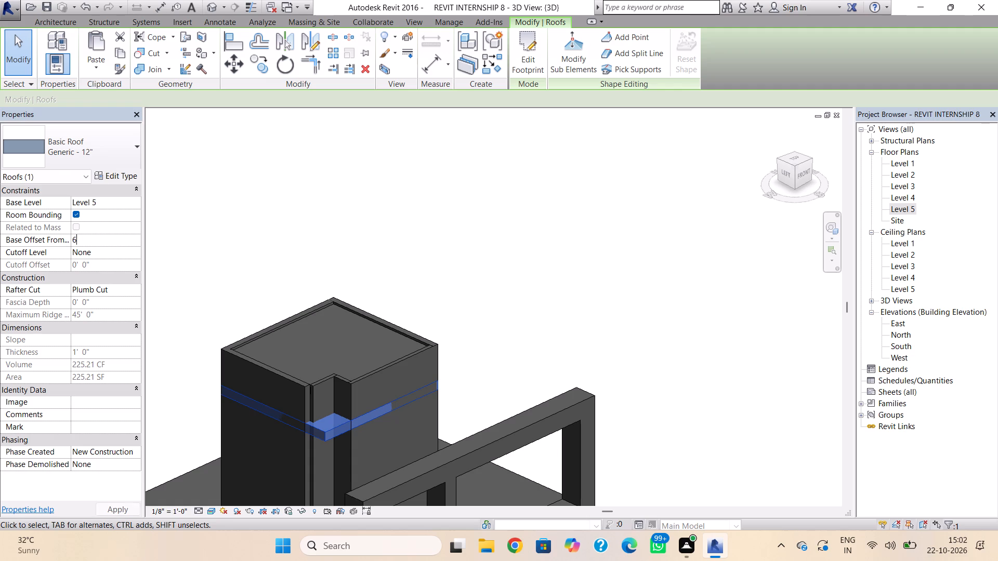
{"action": "key", "text": "apostrophe"}
{"action": "key", "text": "BackSpace"}
{"action": "key", "text": "BackSpace"}
{"action": "type", "text": "-5'"}
{"action": "key", "text": "Return"}
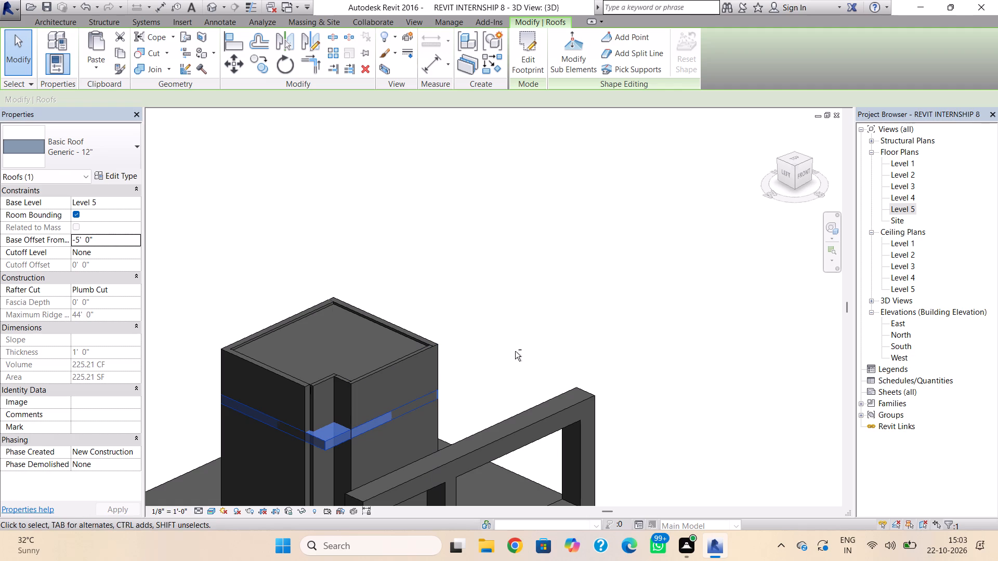
Edit the roof's footprint in the Level 5 plan, nudging its right boundary line outward to 2' 7" from the wall reference.
{"action": "right_click_drag", "start_coordinate": [515, 351], "coordinate": [371, 368], "text": "shift"}
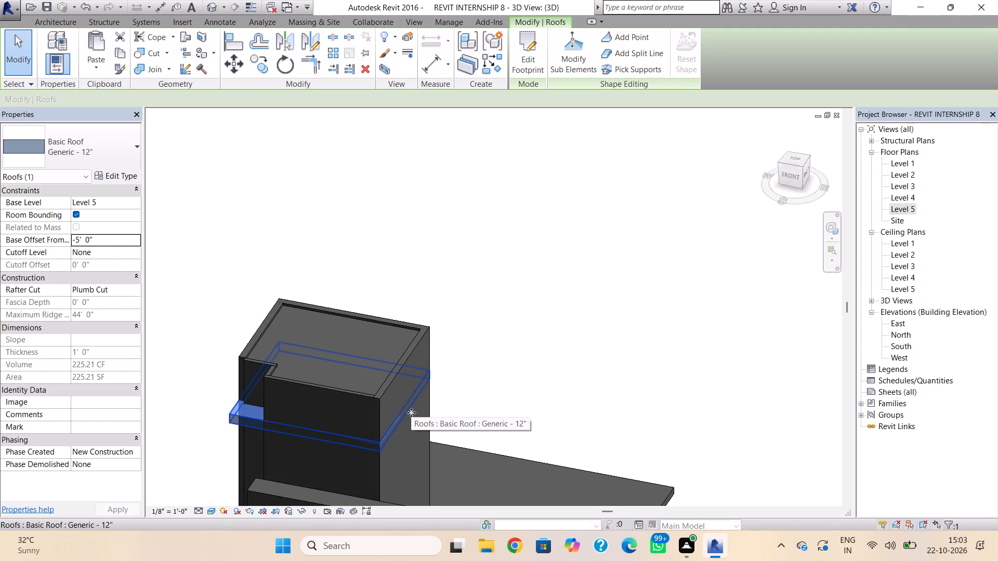
{"action": "double_click", "coordinate": [411, 412]}
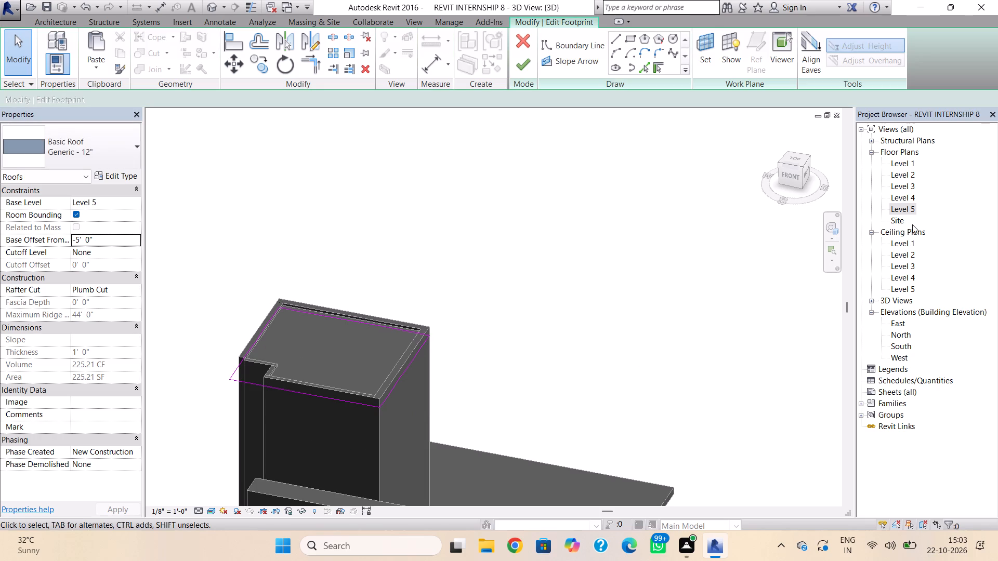
{"action": "double_click", "coordinate": [911, 207]}
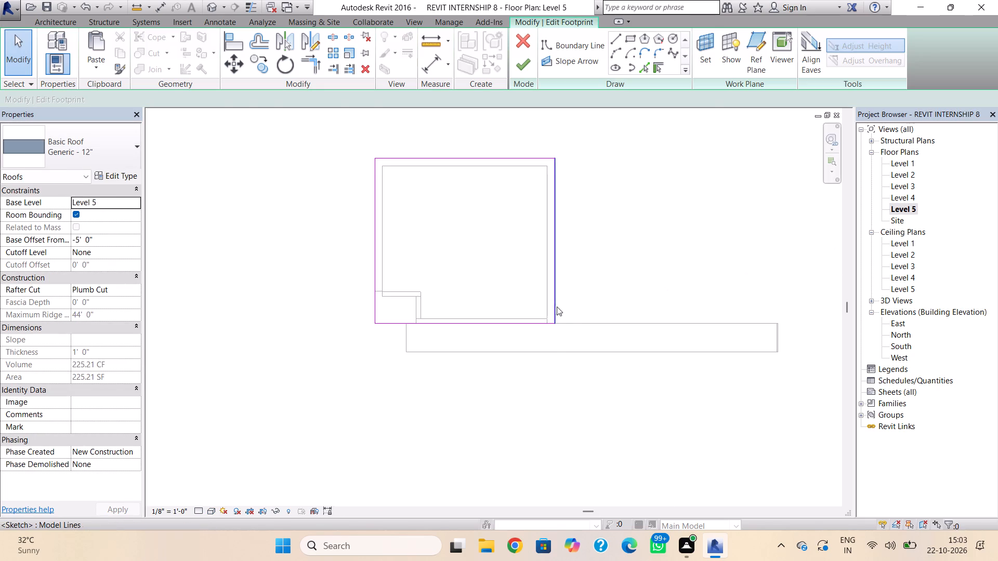
{"action": "left_click", "coordinate": [556, 304]}
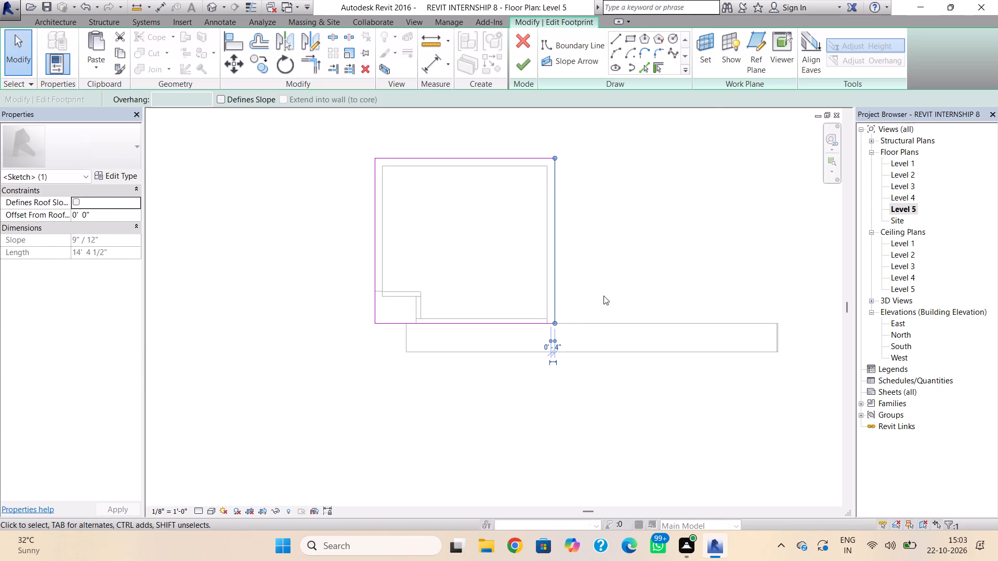
{"action": "key", "text": "Right"}
{"action": "key", "text": "Right"}
{"action": "key", "text": "Right"}
{"action": "key", "text": "Right"}
{"action": "key", "text": "Right"}
{"action": "key", "text": "Right"}
{"action": "key", "text": "Right"}
{"action": "key", "text": "Right"}
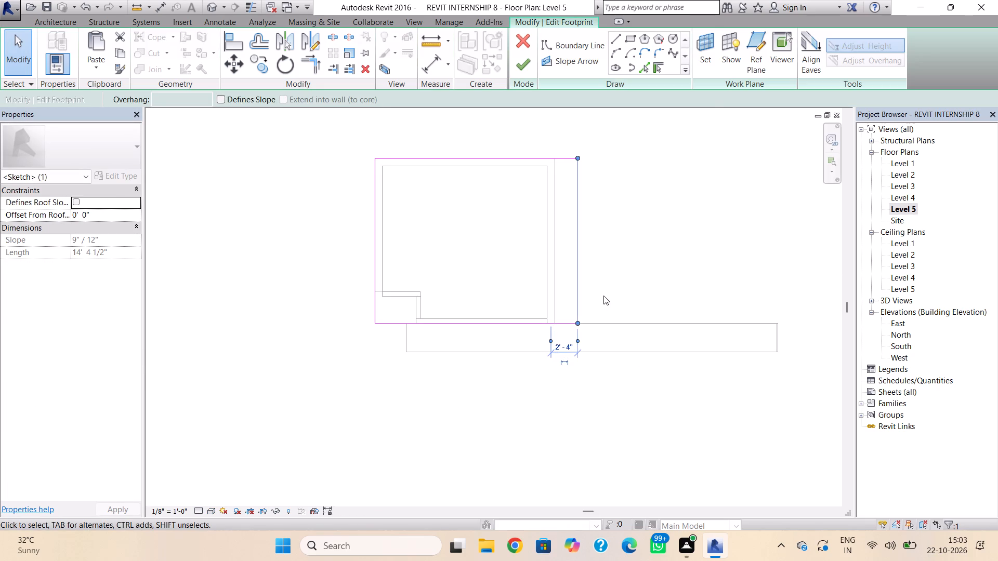
{"action": "key", "text": "Right"}
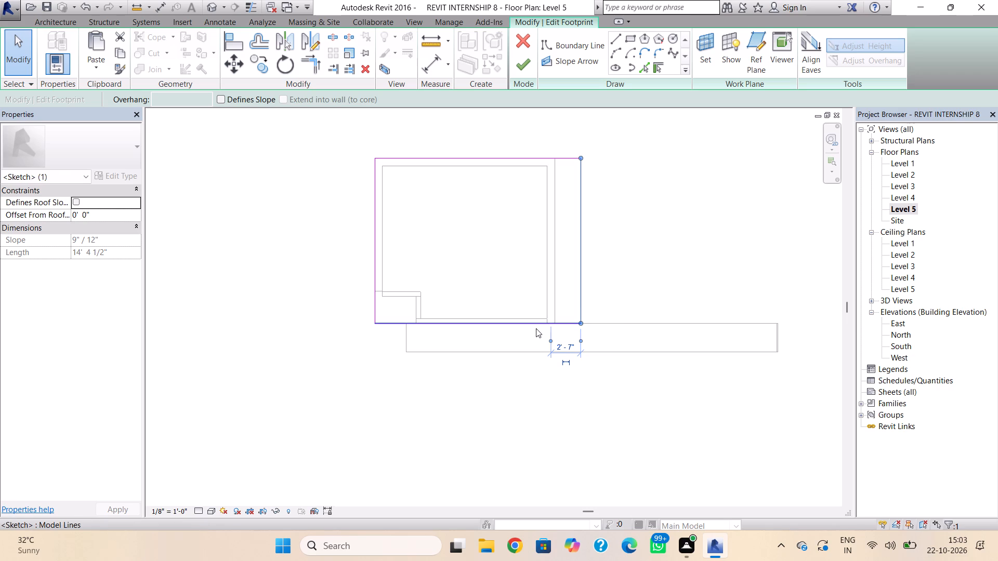
Nudge the footprint's front boundary line outward over the front frame, making the roof sketch 15' 10 1/2" deep.
{"action": "left_click", "coordinate": [534, 329]}
{"action": "key", "text": "Down"}
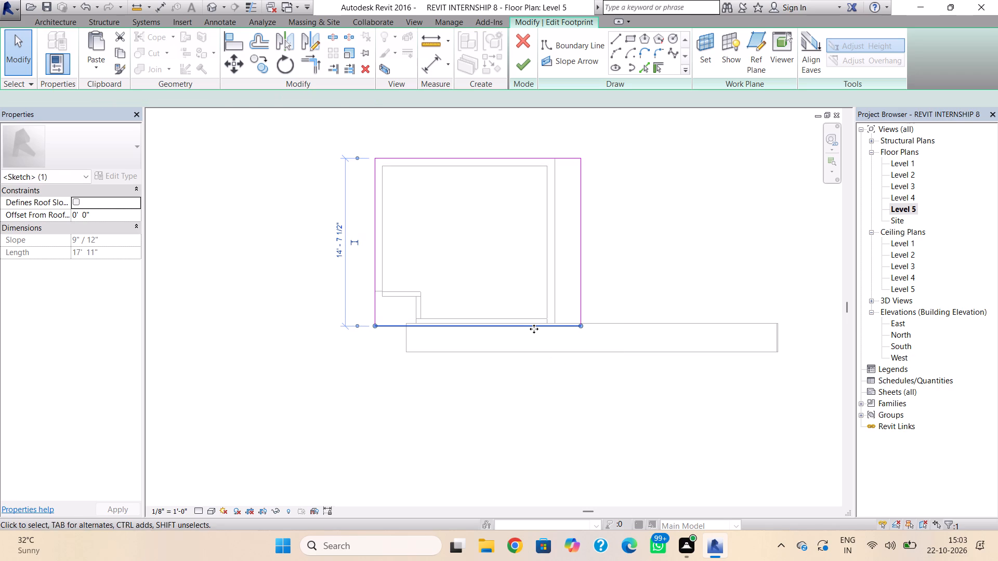
{"action": "key", "text": "Down"}
{"action": "key", "text": "Down"}
{"action": "key", "text": "Down"}
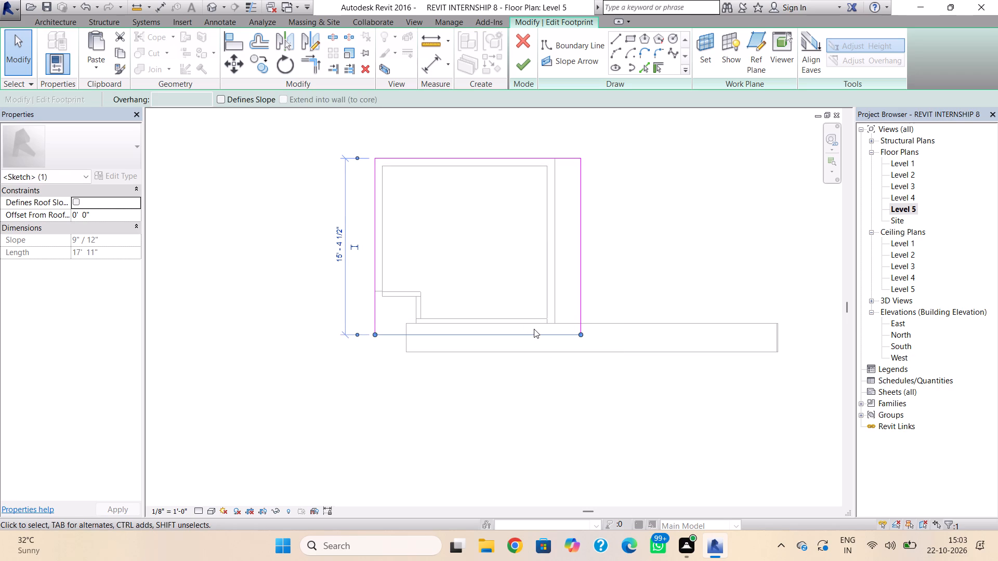
{"action": "key", "text": "Down"}
{"action": "key", "text": "Down"}
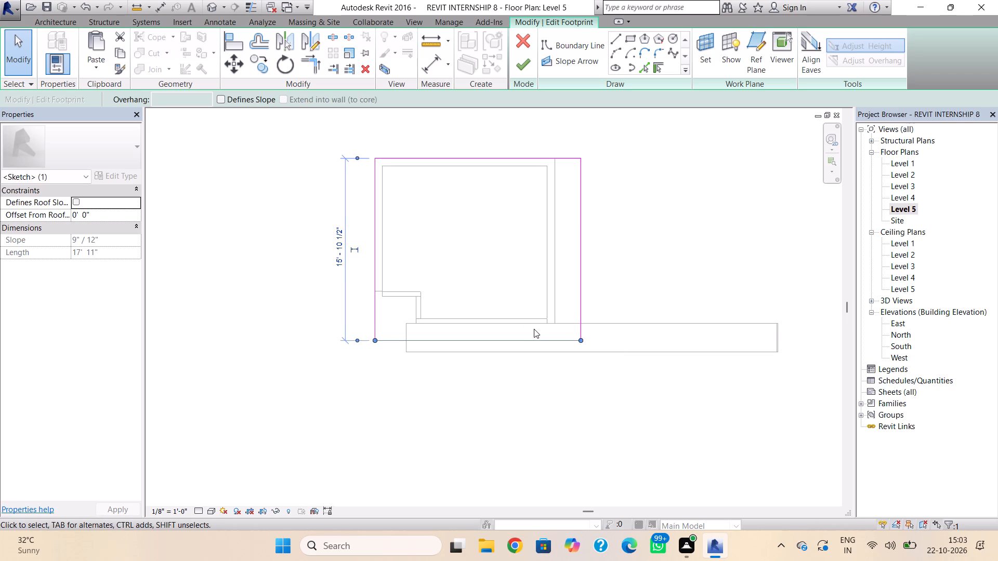
Nudge the footprint's right boundary line back to 2' 4" from the wall reference and finish the roof footprint.
{"action": "left_click", "coordinate": [582, 296]}
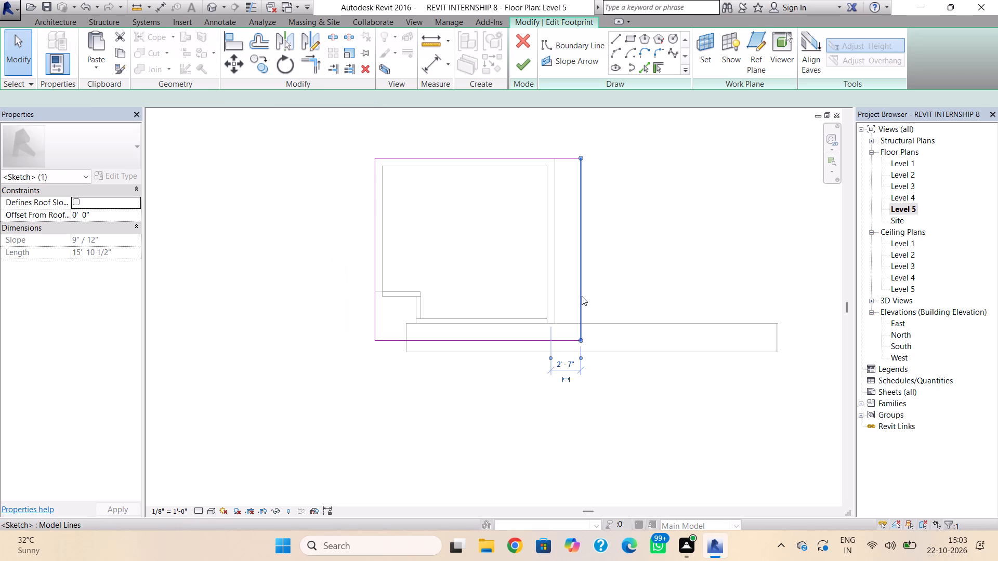
{"action": "key", "text": "Left"}
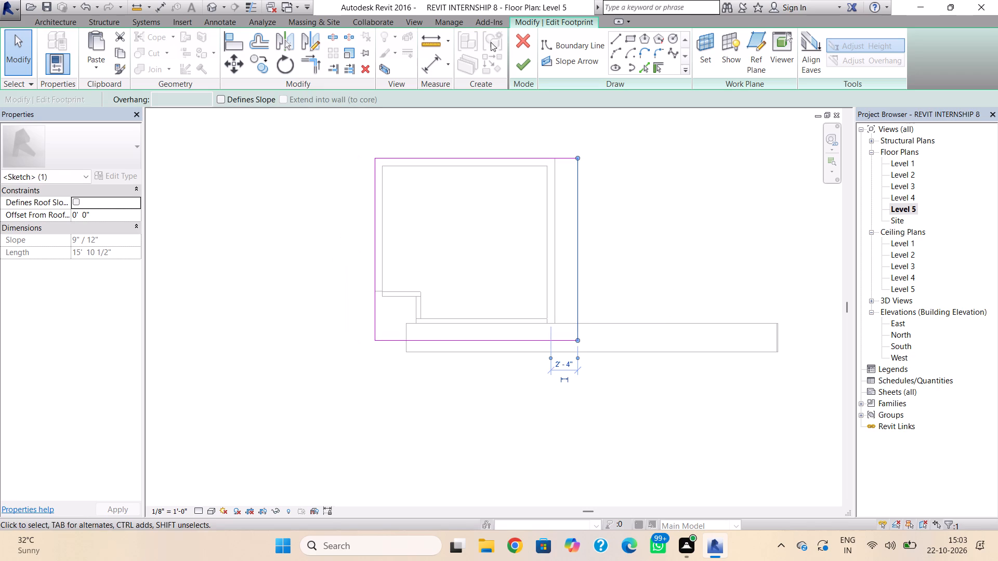
{"action": "left_click", "coordinate": [524, 60]}
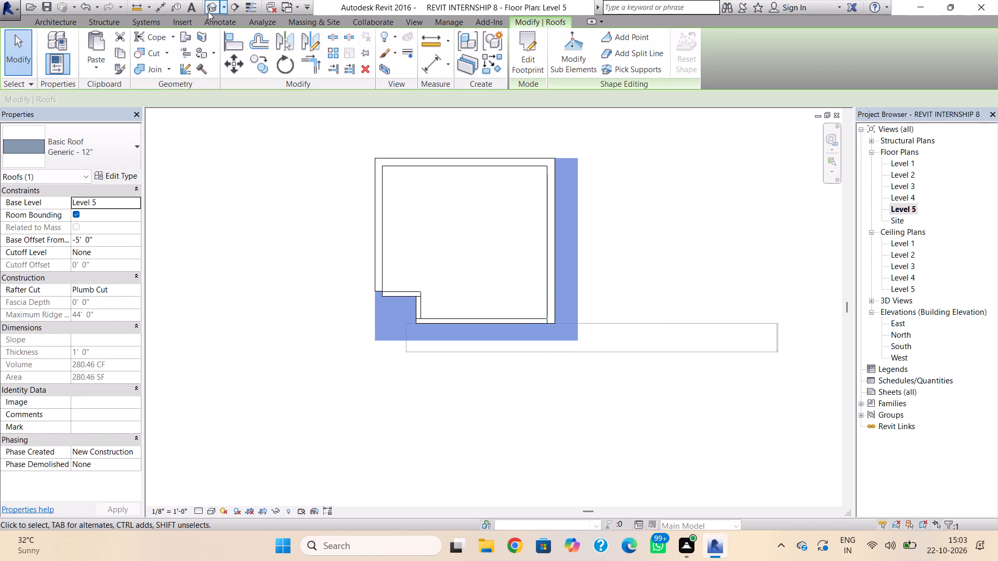
Set the projecting Generic - 12" roof slab's base offset from Level 5 to -6' 0" in the 3D view.
{"action": "left_click", "coordinate": [208, 10]}
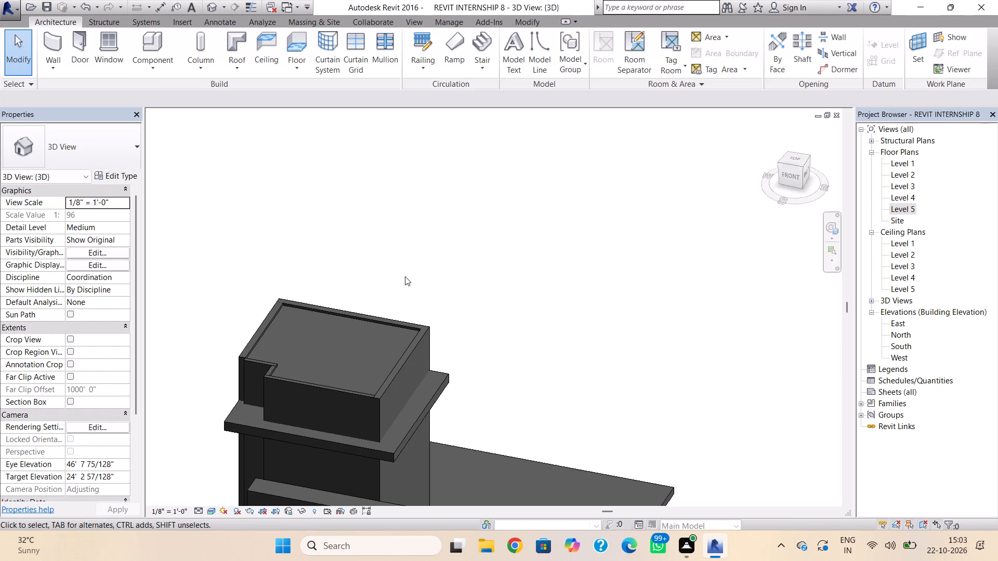
{"action": "right_click_drag", "start_coordinate": [405, 276], "coordinate": [436, 228], "text": "shift"}
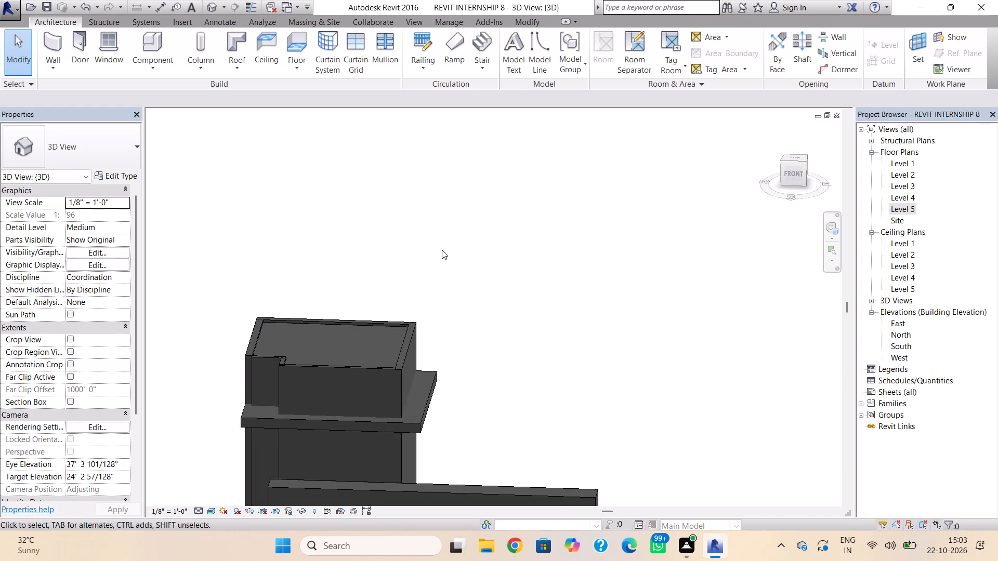
{"action": "left_click", "coordinate": [369, 426]}
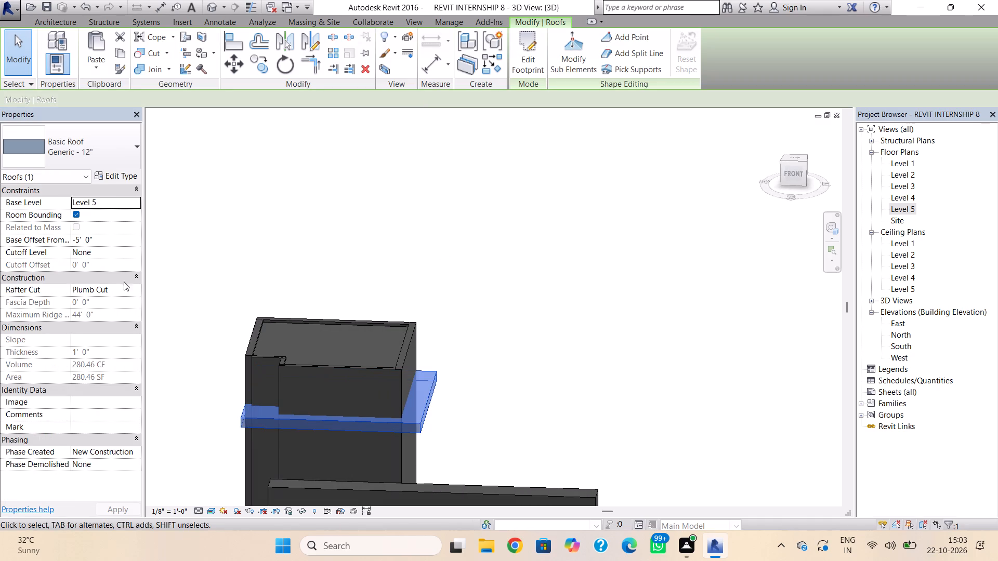
{"action": "left_click", "coordinate": [132, 239]}
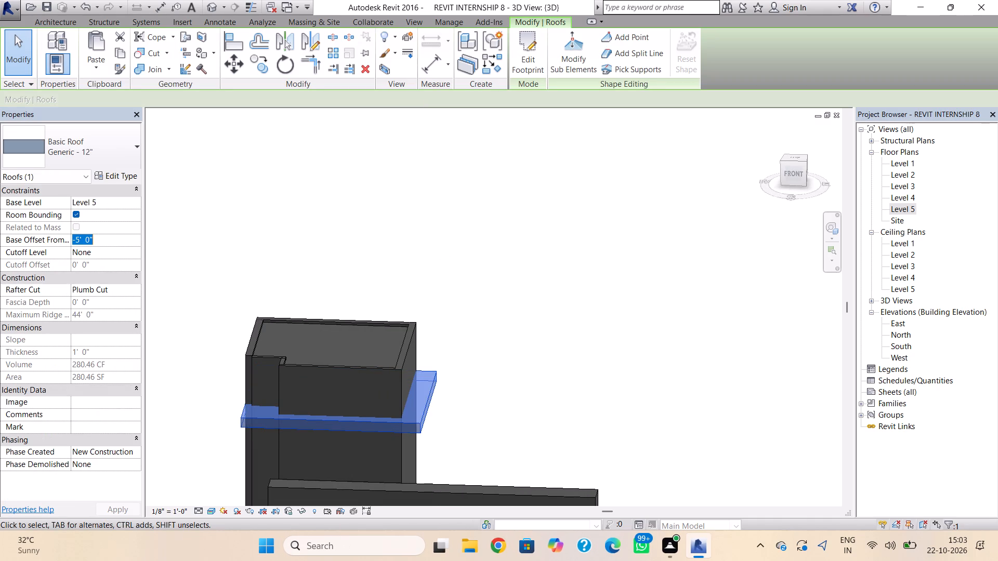
{"action": "key", "text": "BackSpace"}
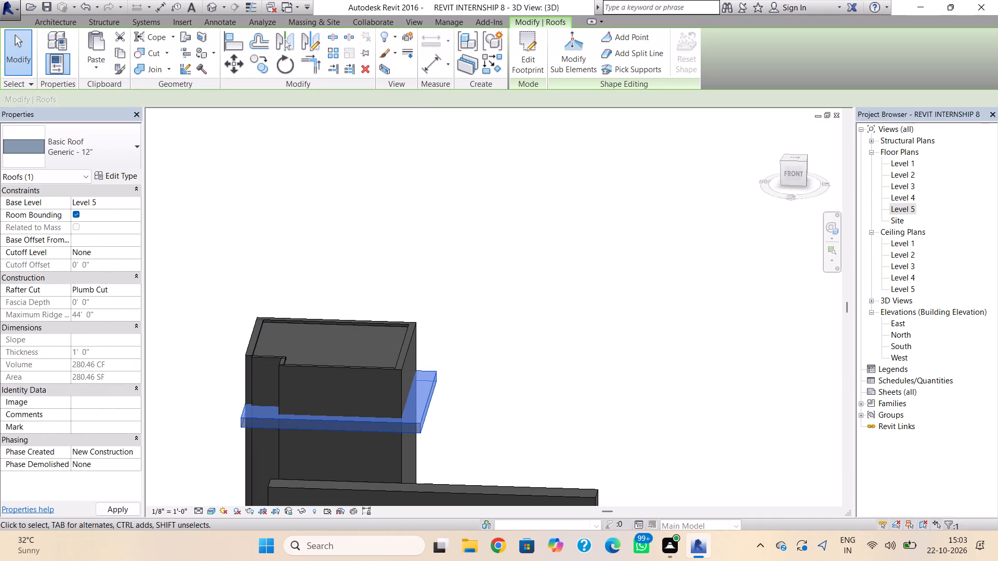
{"action": "key", "text": "6"}
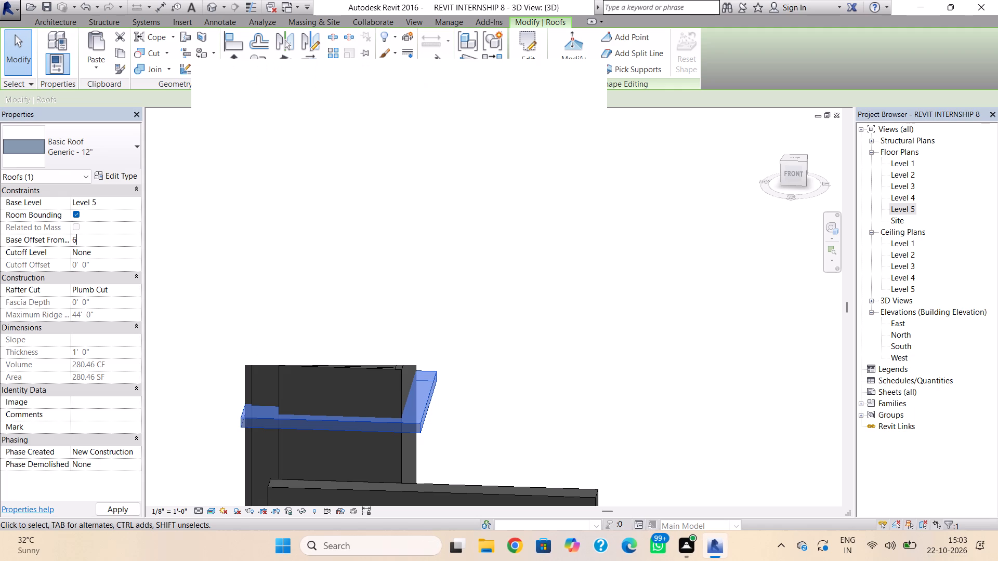
{"action": "key", "text": "BackSpace"}
{"action": "type", "text": "-6"}
{"action": "key", "text": "apostrophe"}
{"action": "key", "text": "Return"}
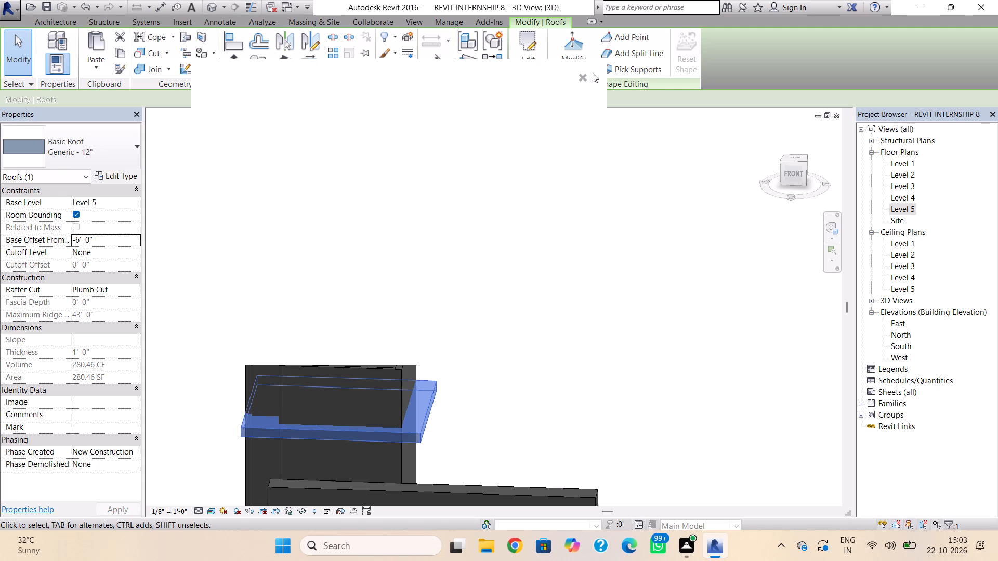
{"action": "left_click", "coordinate": [582, 77]}
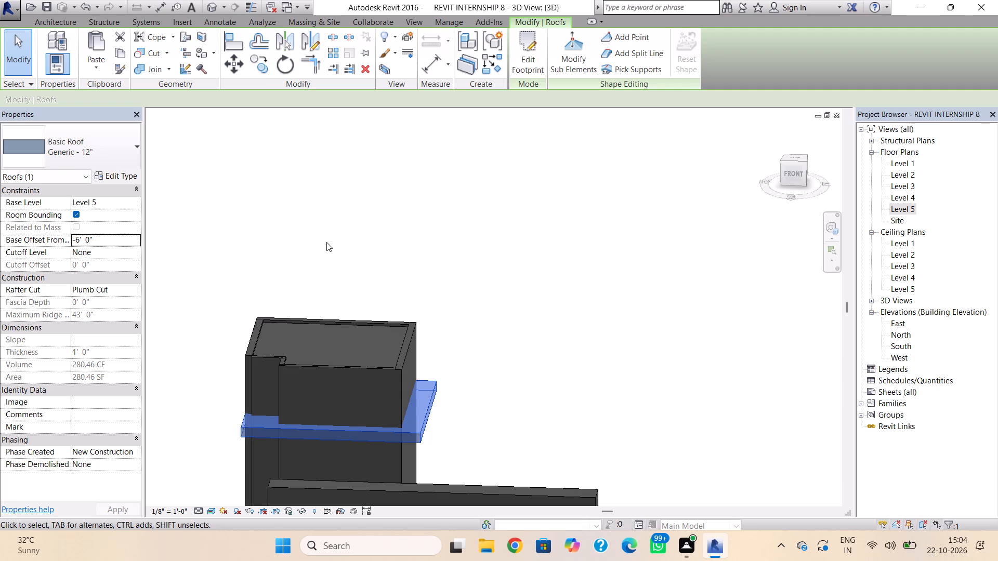
Lower the top of the upper room's front Generic - 5" wall to the roof's underside, at a top offset of about 12' 0".
{"action": "right_click_drag", "start_coordinate": [327, 242], "coordinate": [348, 265], "text": "shift"}
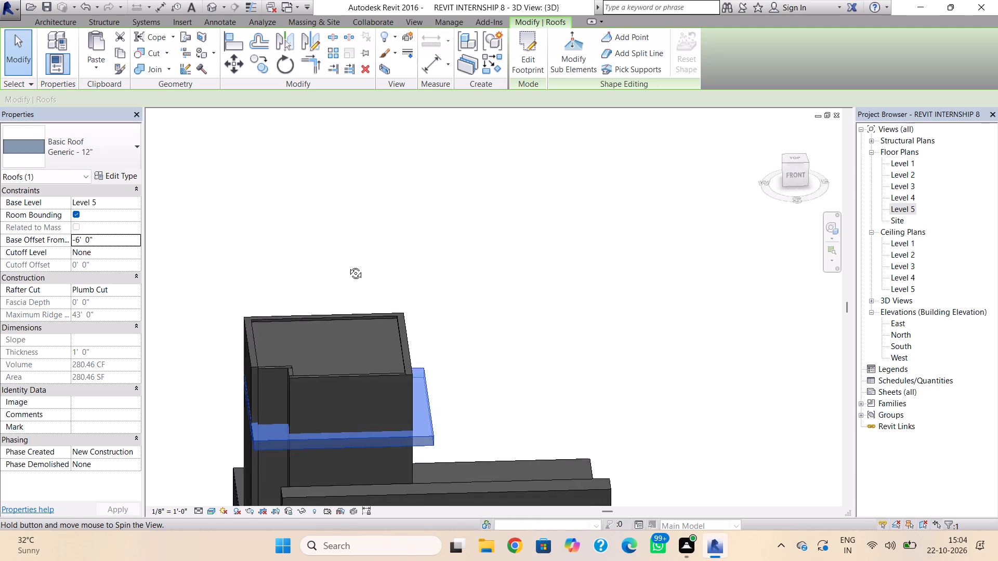
{"action": "right_click_drag", "start_coordinate": [348, 265], "coordinate": [330, 257], "text": "shift"}
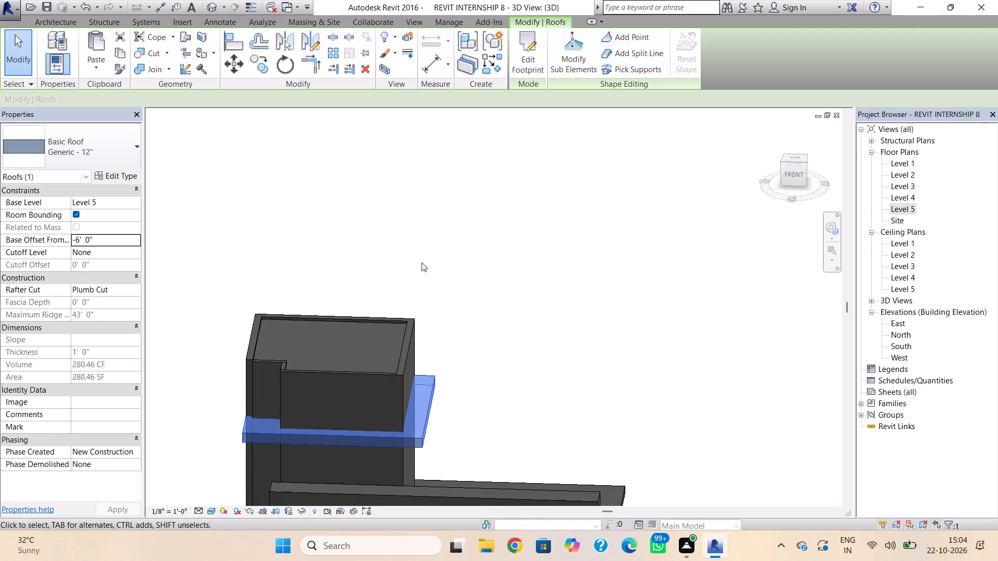
{"action": "left_click", "coordinate": [399, 336]}
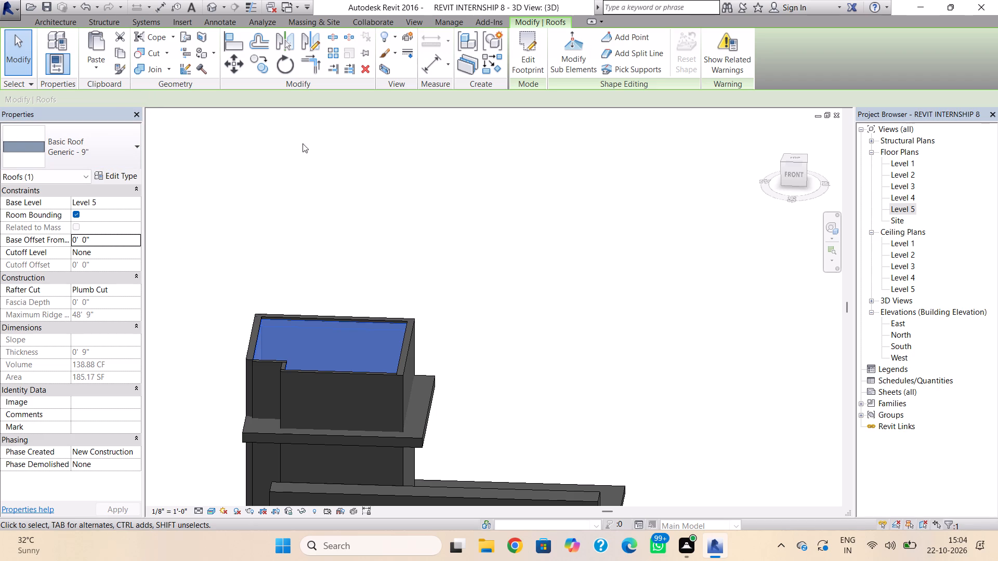
{"action": "double_click", "coordinate": [895, 321]}
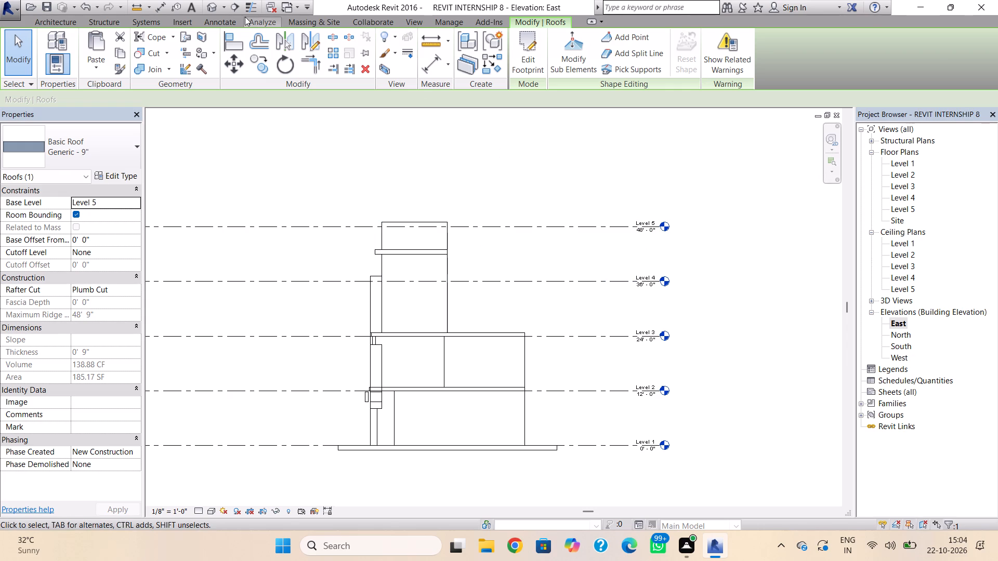
{"action": "left_click", "coordinate": [213, 10]}
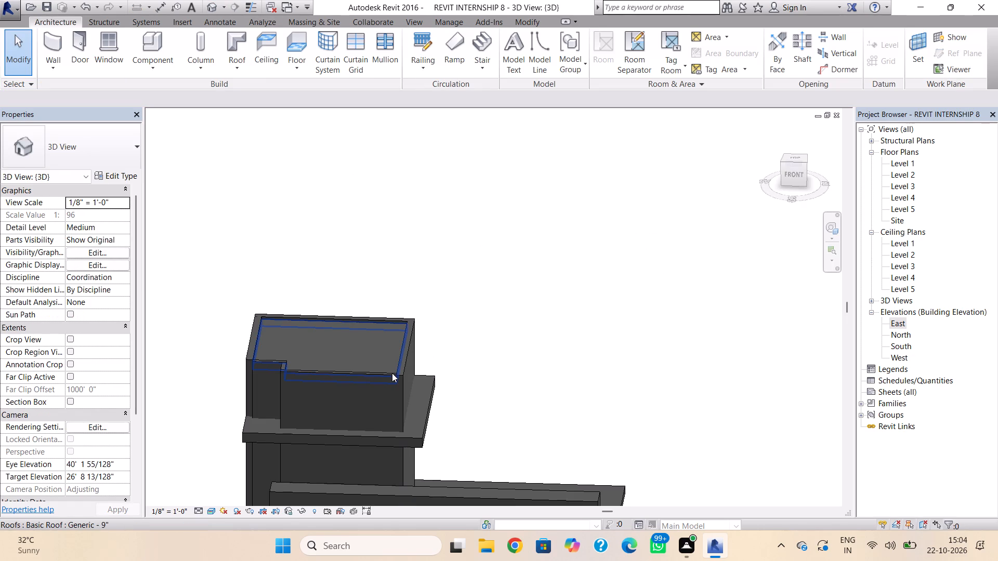
{"action": "left_click", "coordinate": [391, 373]}
{"action": "scroll", "coordinate": [334, 384], "scroll_direction": "up", "scroll_amount": 3}
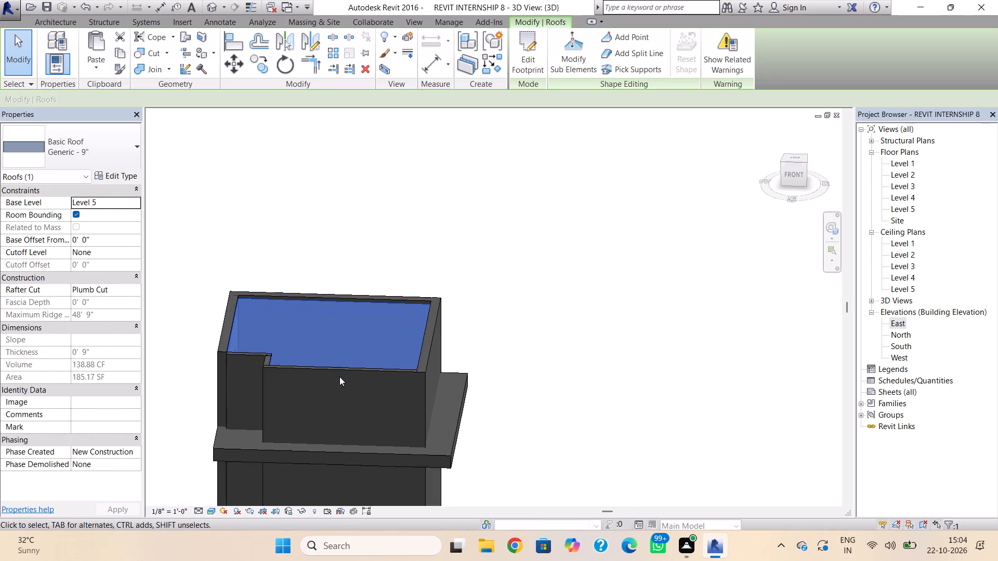
{"action": "scroll", "coordinate": [339, 377], "scroll_direction": "up", "scroll_amount": 1}
{"action": "left_click", "coordinate": [352, 369]}
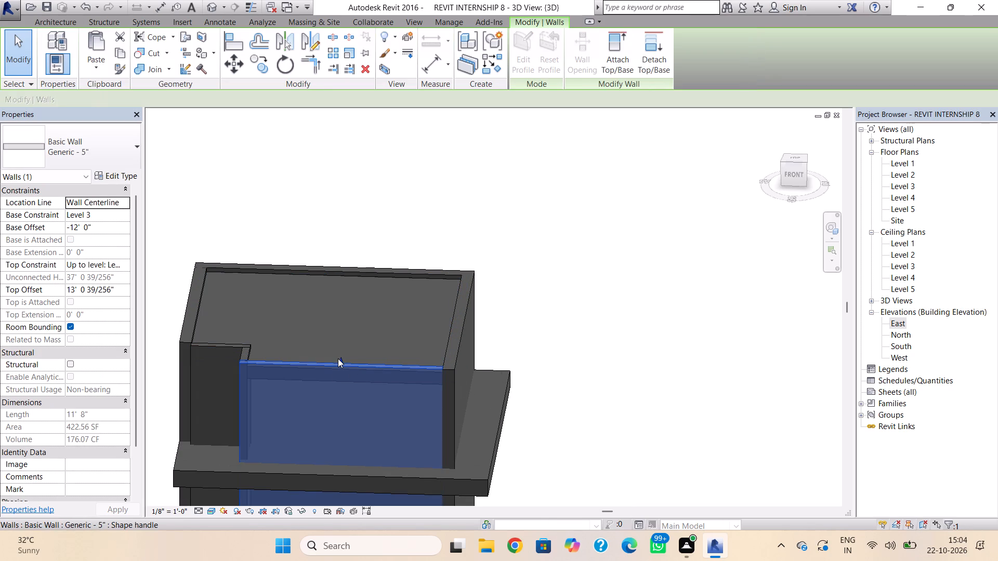
{"action": "left_click_drag", "start_coordinate": [338, 358], "coordinate": [336, 381]}
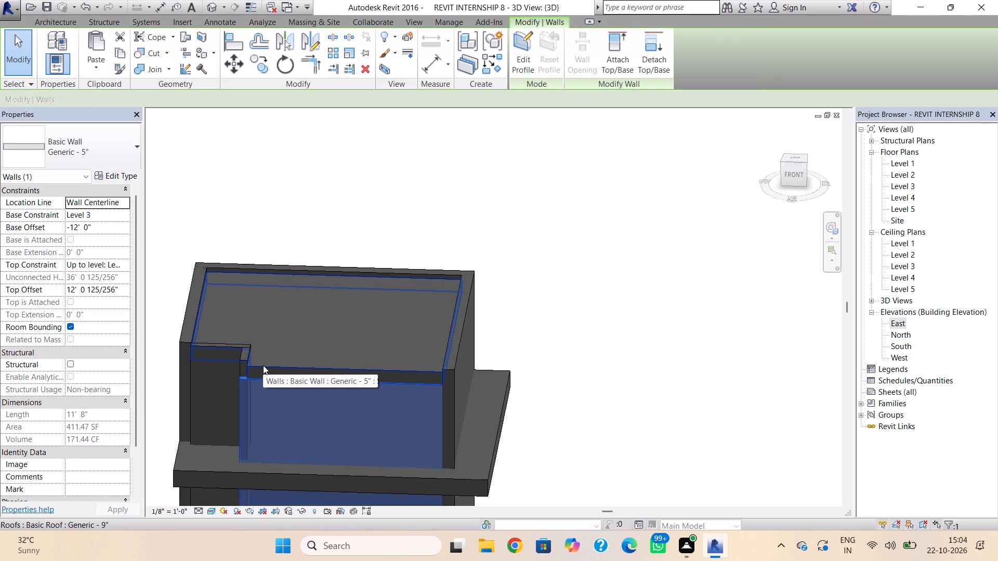
Lower the top of the notched corner's short side-facing Generic - 5" wall to a top offset of about 12' 1".
{"action": "right_click_drag", "start_coordinate": [263, 366], "coordinate": [371, 353]}
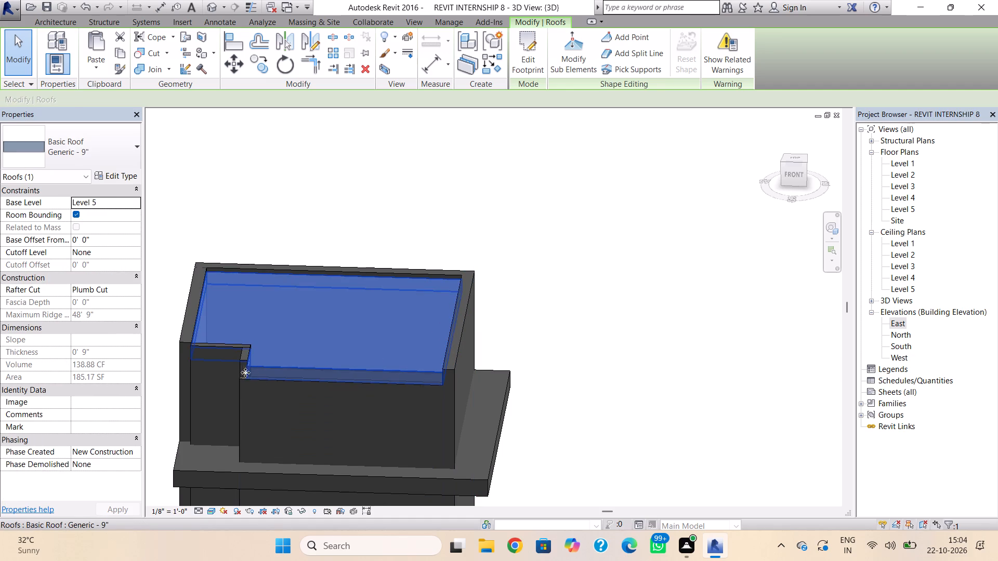
{"action": "right_click_drag", "start_coordinate": [241, 371], "coordinate": [420, 359], "text": "shift"}
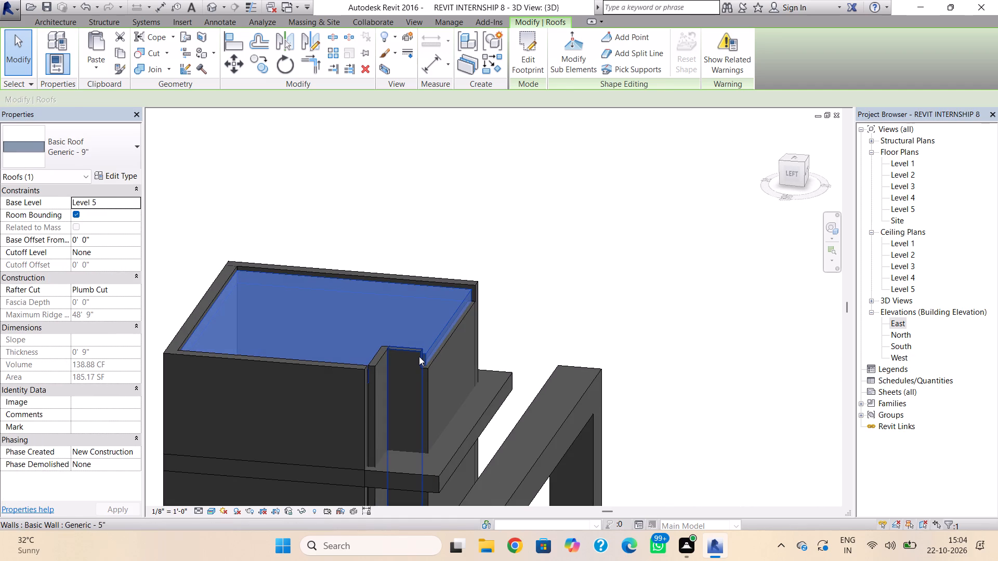
{"action": "left_click", "coordinate": [418, 355]}
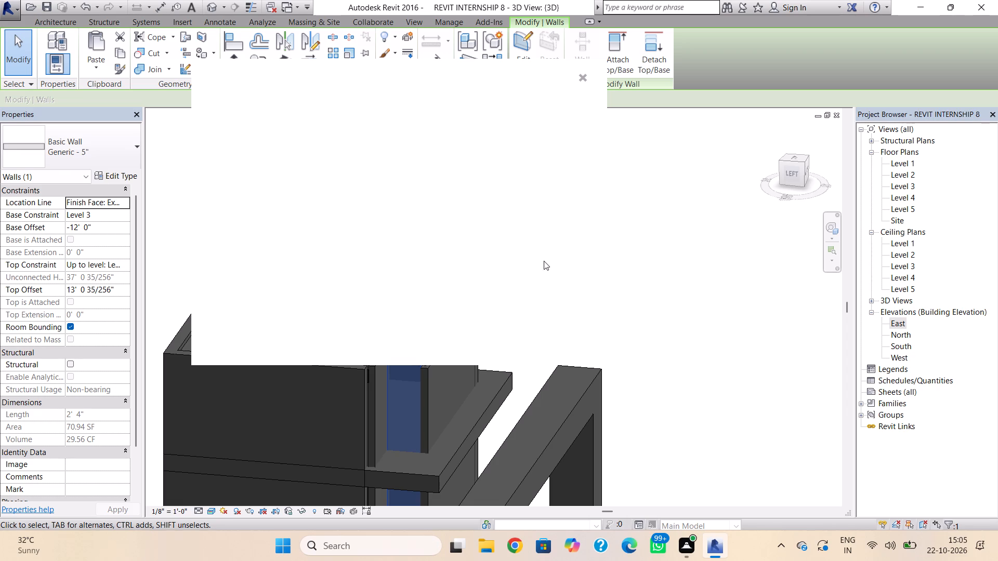
{"action": "left_click", "coordinate": [581, 74]}
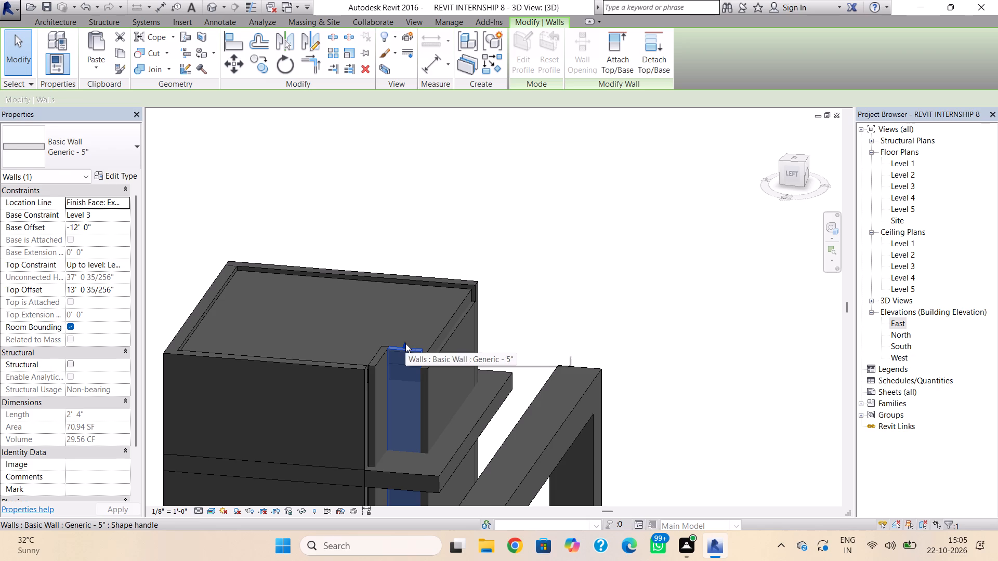
{"action": "scroll", "coordinate": [404, 343], "scroll_direction": "up", "scroll_amount": 4}
{"action": "left_click_drag", "start_coordinate": [404, 343], "coordinate": [402, 379]}
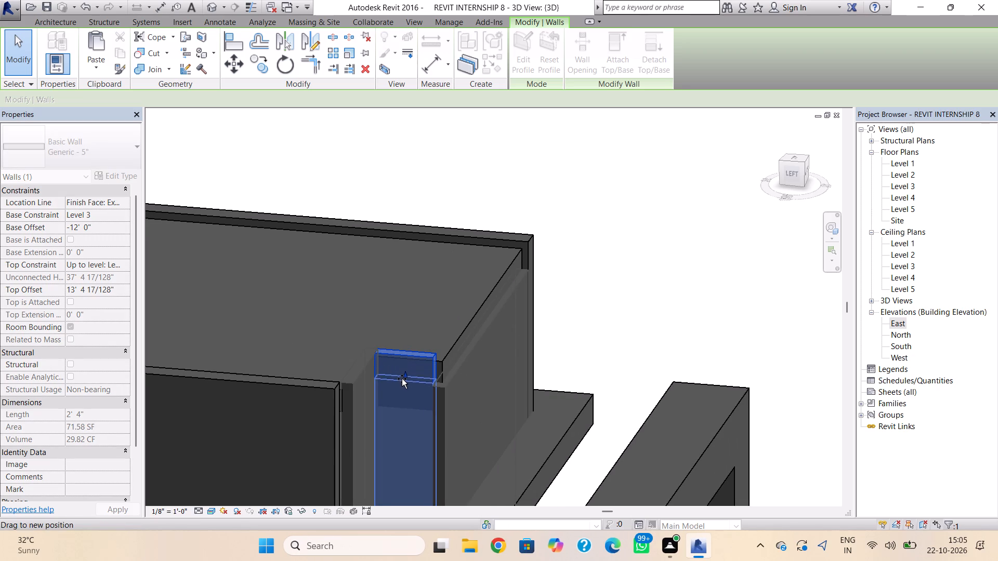
{"action": "left_click_drag", "start_coordinate": [402, 379], "coordinate": [402, 379]}
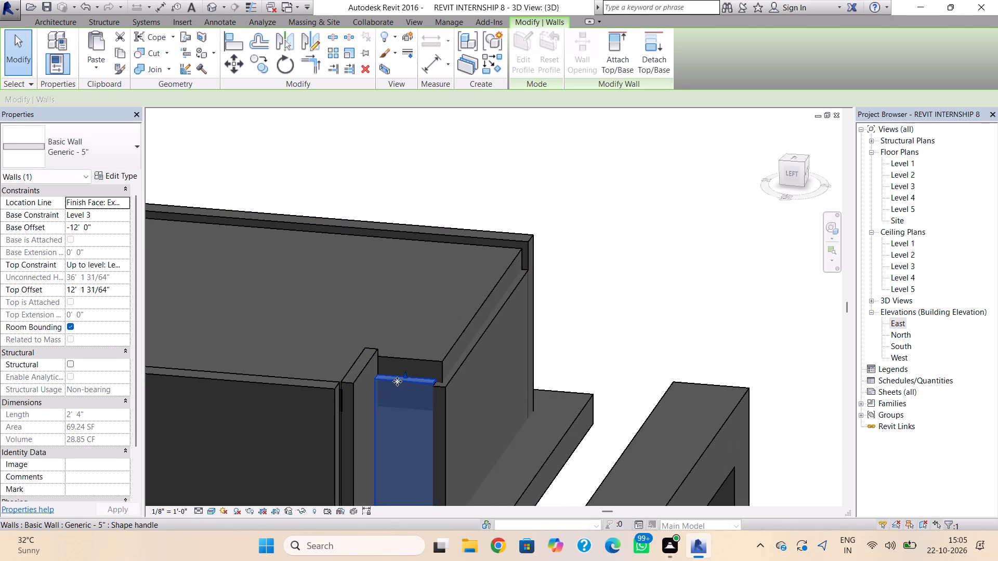
Lower the top of the notched corner's front-facing Generic - 5" wall to a top offset of about 12' 0".
{"action": "left_click", "coordinate": [361, 375]}
{"action": "right_click_drag", "start_coordinate": [573, 346], "coordinate": [488, 355], "text": "shift"}
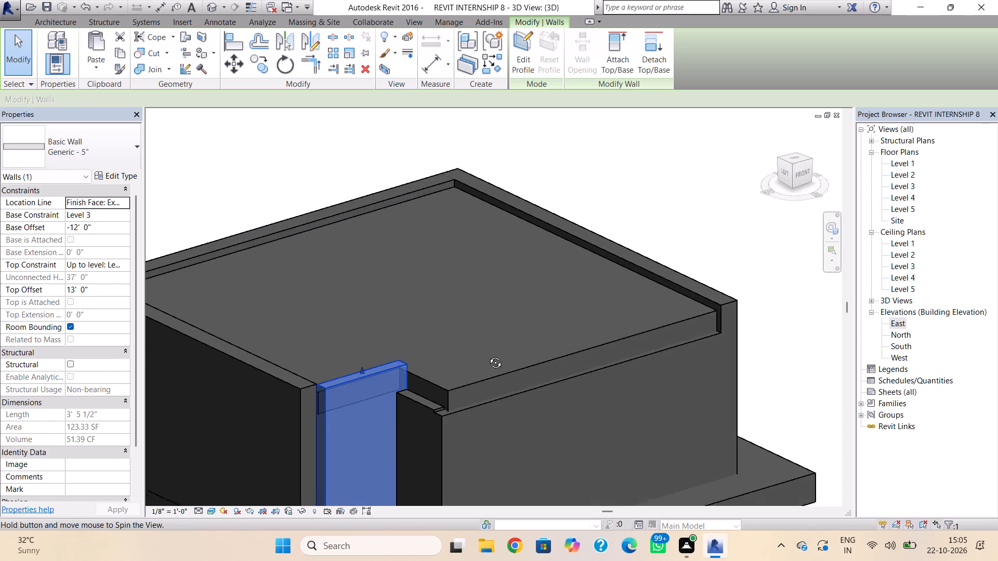
{"action": "right_click_drag", "start_coordinate": [488, 355], "coordinate": [481, 352], "text": "shift"}
{"action": "left_click_drag", "start_coordinate": [365, 367], "coordinate": [365, 393]}
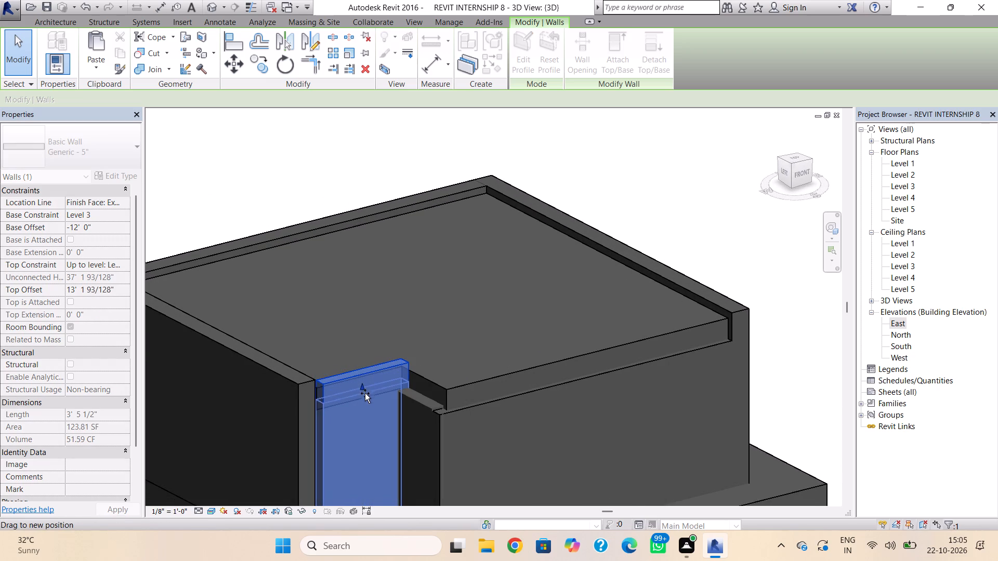
{"action": "left_click_drag", "start_coordinate": [365, 393], "coordinate": [365, 400]}
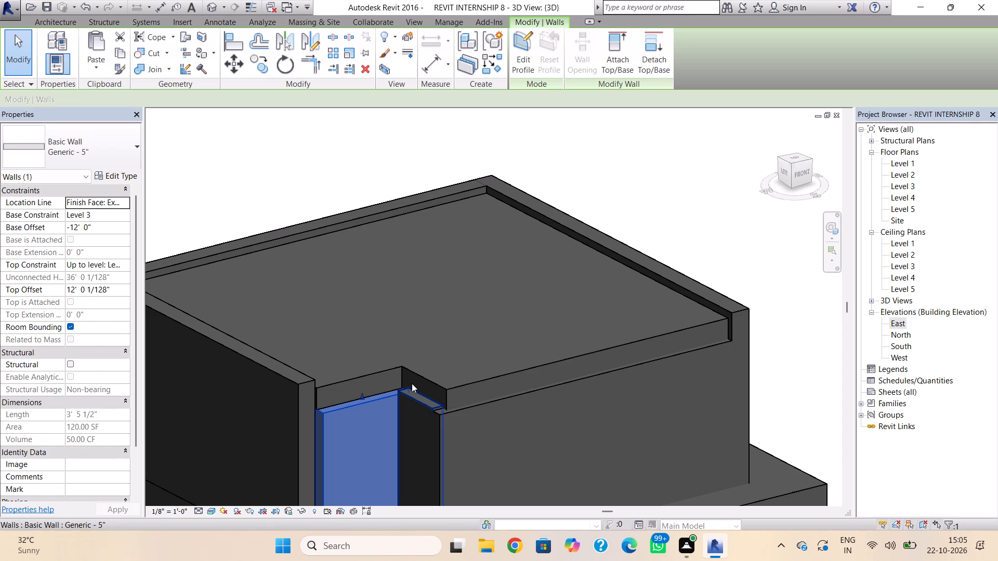
Examine from several angles how the notched corner's front-facing Generic - 5" wall meets the side Generic - 8" wall and roof.
{"action": "right_click_drag", "start_coordinate": [332, 378], "coordinate": [379, 369]}
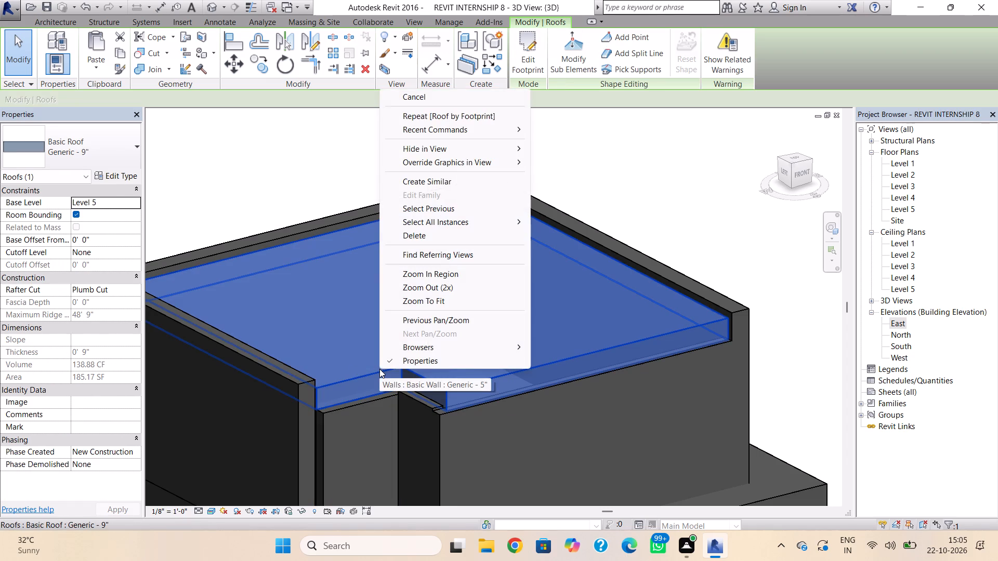
{"action": "key", "text": "Escape"}
{"action": "scroll", "coordinate": [321, 400], "scroll_direction": "down", "scroll_amount": 1}
{"action": "middle_click_drag", "start_coordinate": [322, 401], "coordinate": [400, 400]}
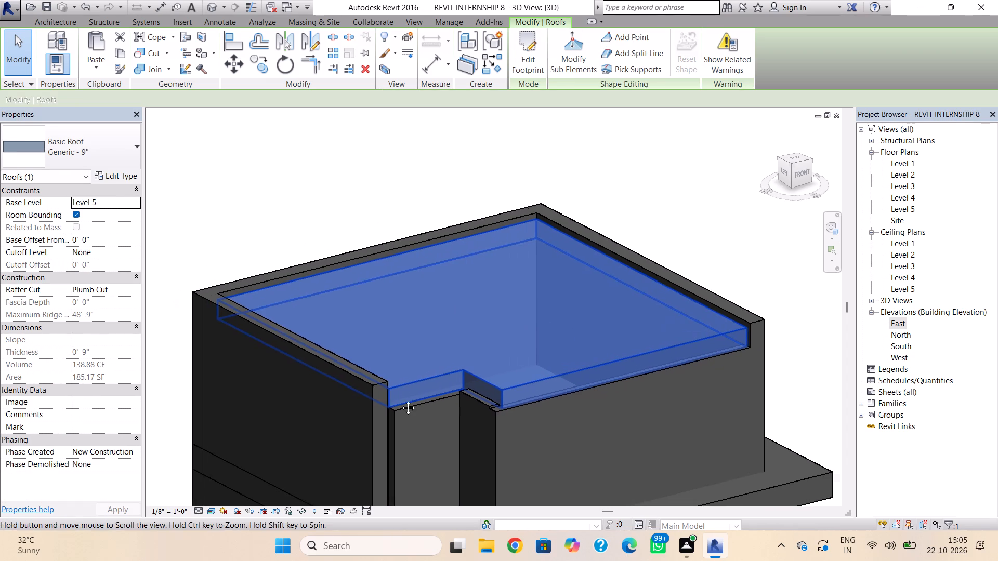
{"action": "middle_click_drag", "start_coordinate": [400, 400], "coordinate": [402, 400]}
{"action": "left_click", "coordinate": [376, 380]}
{"action": "right_click_drag", "start_coordinate": [368, 389], "coordinate": [377, 386], "text": "shift"}
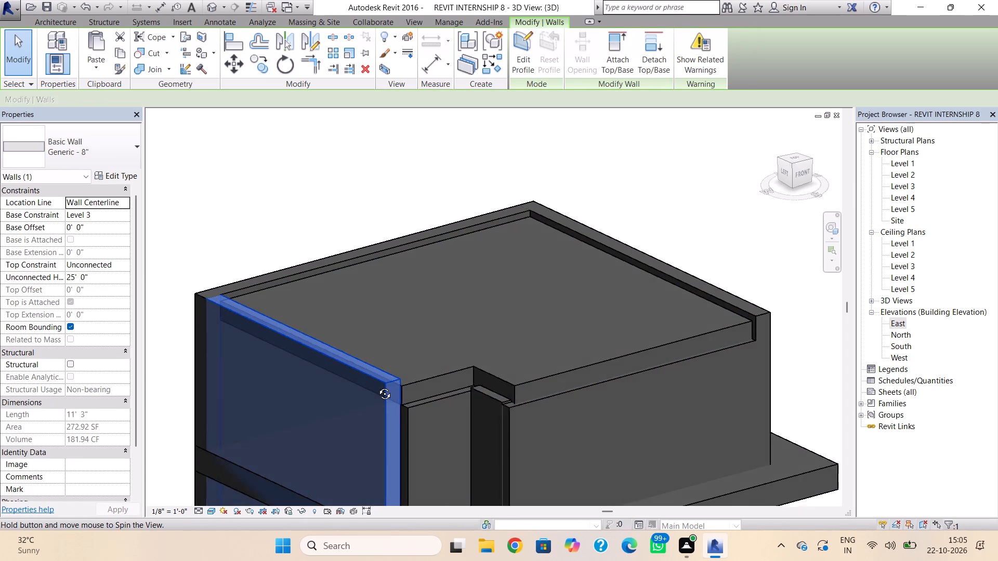
{"action": "right_click_drag", "start_coordinate": [377, 386], "coordinate": [483, 380], "text": "shift"}
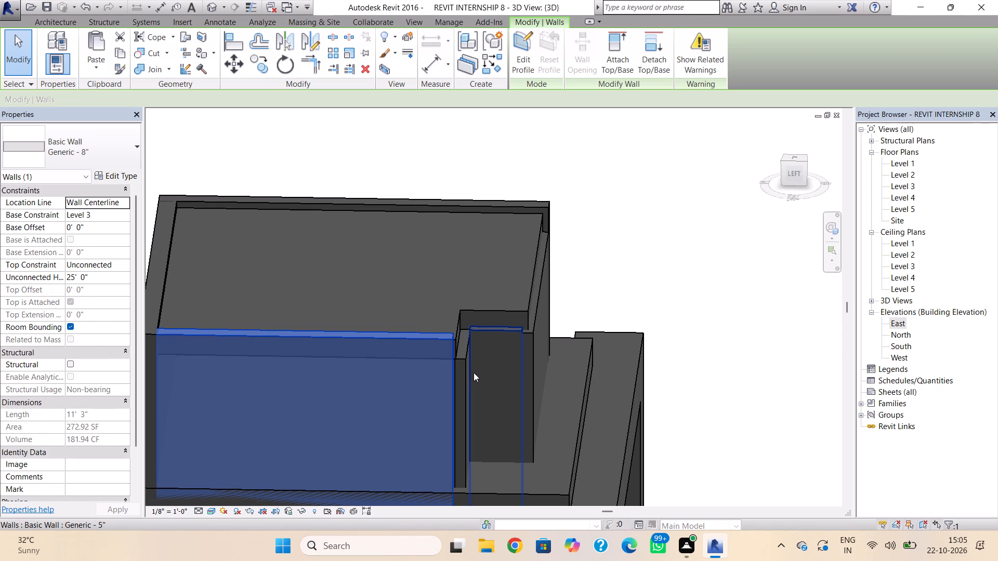
{"action": "right_click_drag", "start_coordinate": [475, 375], "coordinate": [379, 380], "text": "shift"}
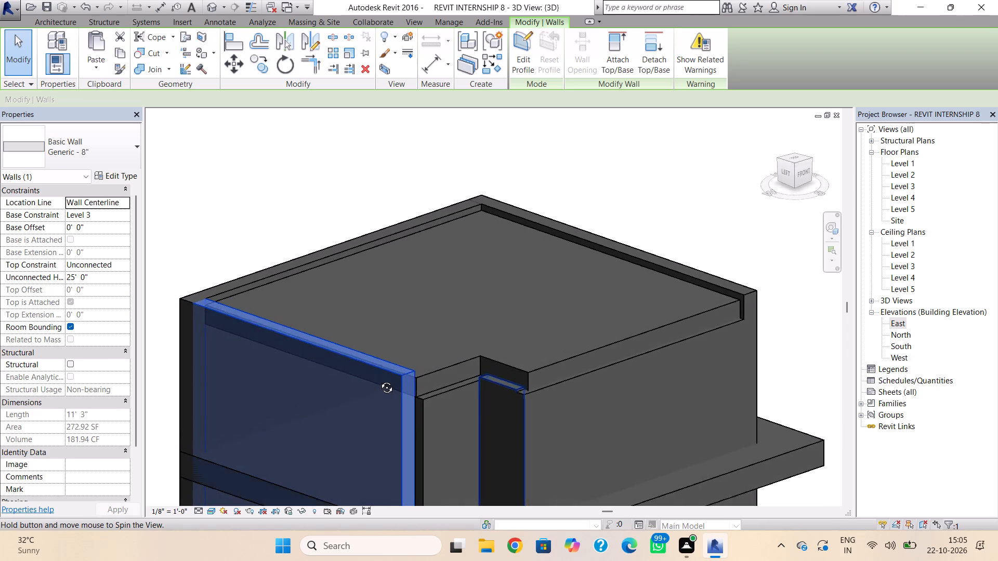
{"action": "right_click_drag", "start_coordinate": [379, 380], "coordinate": [440, 369], "text": "shift"}
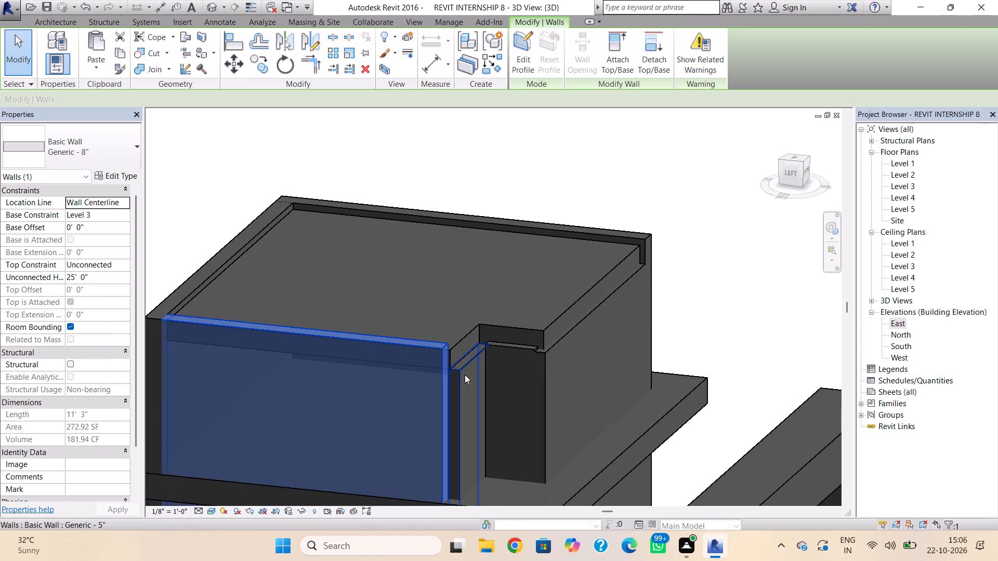
{"action": "left_click", "coordinate": [461, 375]}
{"action": "middle_click_drag", "start_coordinate": [437, 401], "coordinate": [432, 358]}
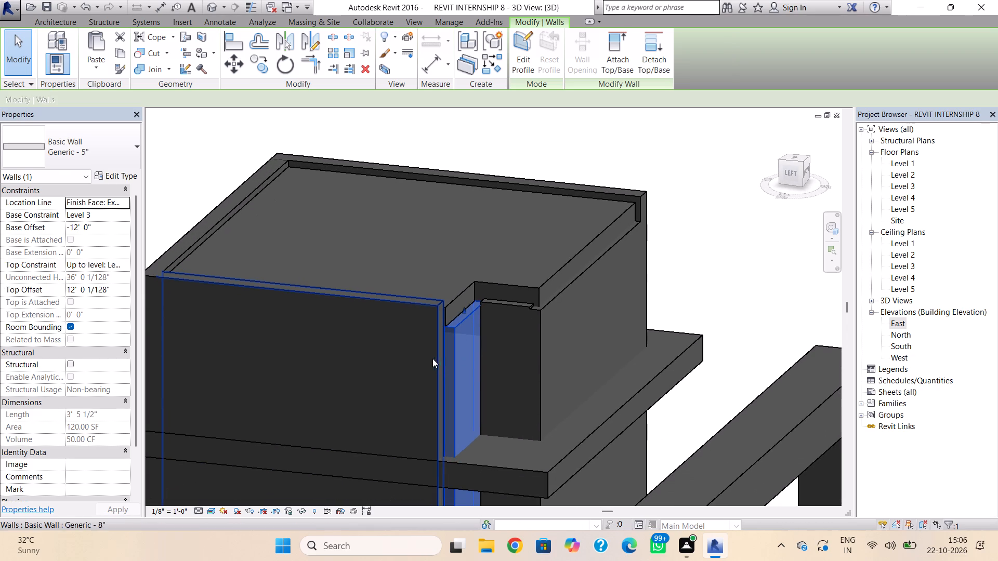
{"action": "middle_click_drag", "start_coordinate": [470, 394], "coordinate": [445, 267]}
{"action": "middle_click_drag", "start_coordinate": [450, 334], "coordinate": [462, 270]}
{"action": "right_click_drag", "start_coordinate": [465, 277], "coordinate": [452, 288], "text": "shift"}
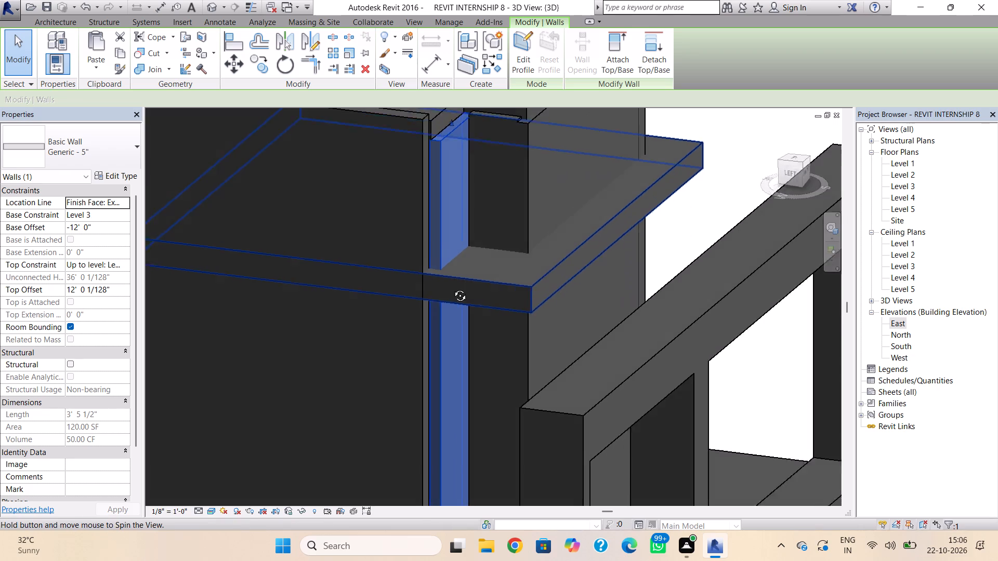
{"action": "right_click_drag", "start_coordinate": [452, 288], "coordinate": [359, 283], "text": "shift"}
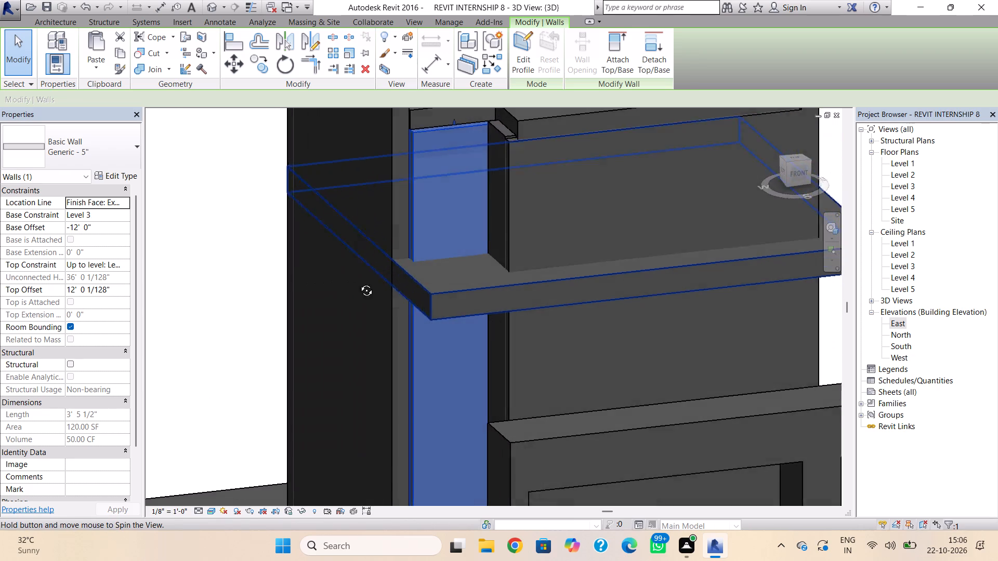
{"action": "right_click_drag", "start_coordinate": [359, 283], "coordinate": [392, 292], "text": "shift"}
In the Level 5 floor plan, join the outer end of the notched corner's front-facing Generic - 5" wall to the side Generic - 8" wall.
{"action": "double_click", "coordinate": [908, 208]}
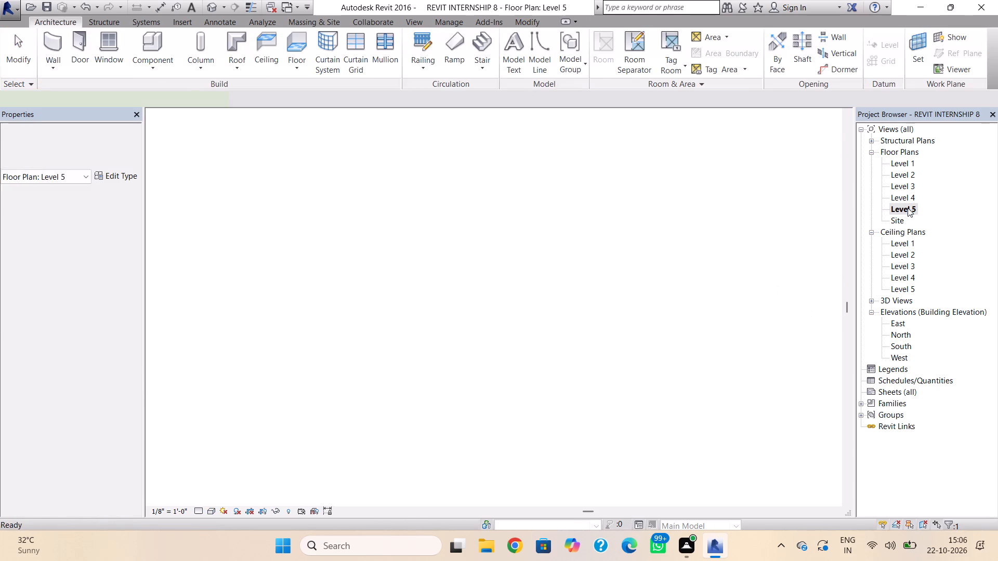
{"action": "scroll", "coordinate": [395, 298], "scroll_direction": "up", "scroll_amount": 6}
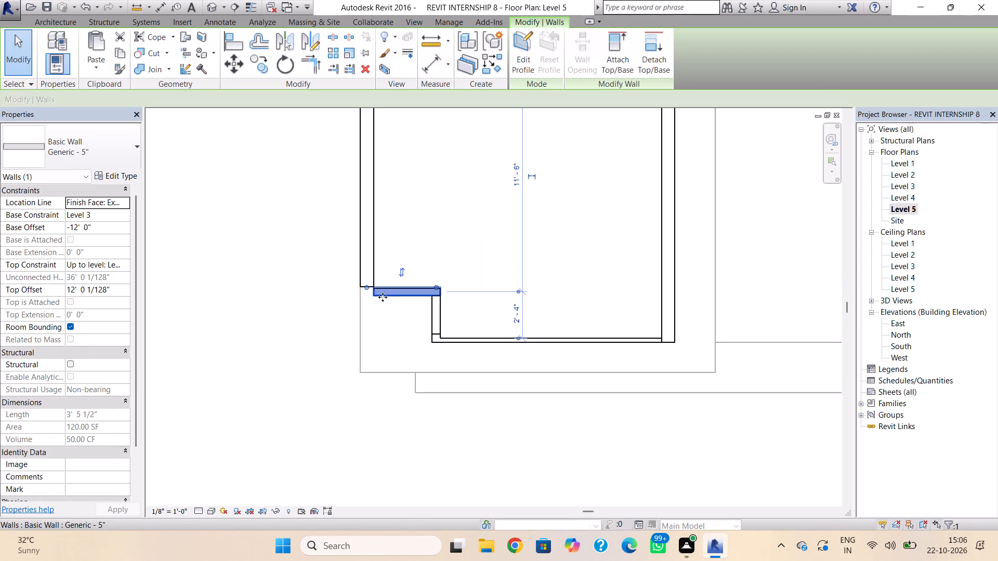
{"action": "scroll", "coordinate": [383, 297], "scroll_direction": "up", "scroll_amount": 4}
{"action": "middle_click_drag", "start_coordinate": [377, 290], "coordinate": [400, 318]}
{"action": "left_click_drag", "start_coordinate": [368, 303], "coordinate": [355, 303]}
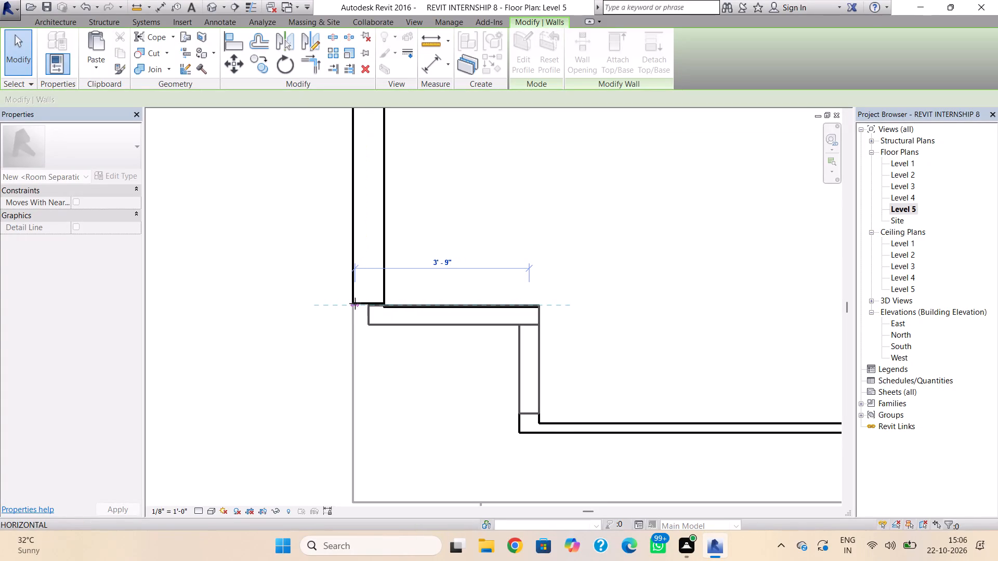
{"action": "left_click", "coordinate": [388, 318]}
{"action": "left_click_drag", "start_coordinate": [383, 318], "coordinate": [375, 308]}
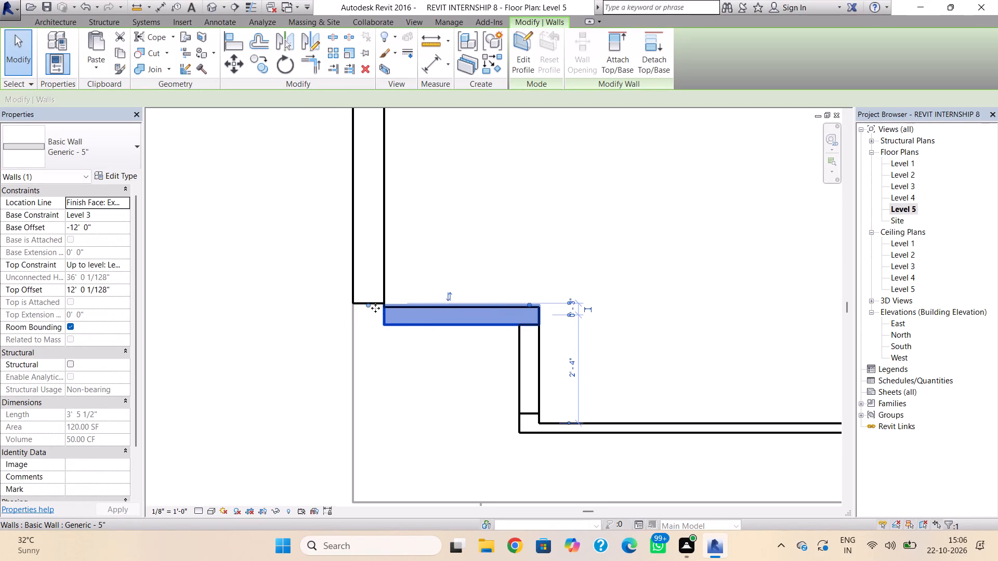
{"action": "left_click_drag", "start_coordinate": [375, 308], "coordinate": [375, 309]}
{"action": "left_click_drag", "start_coordinate": [368, 304], "coordinate": [359, 306]}
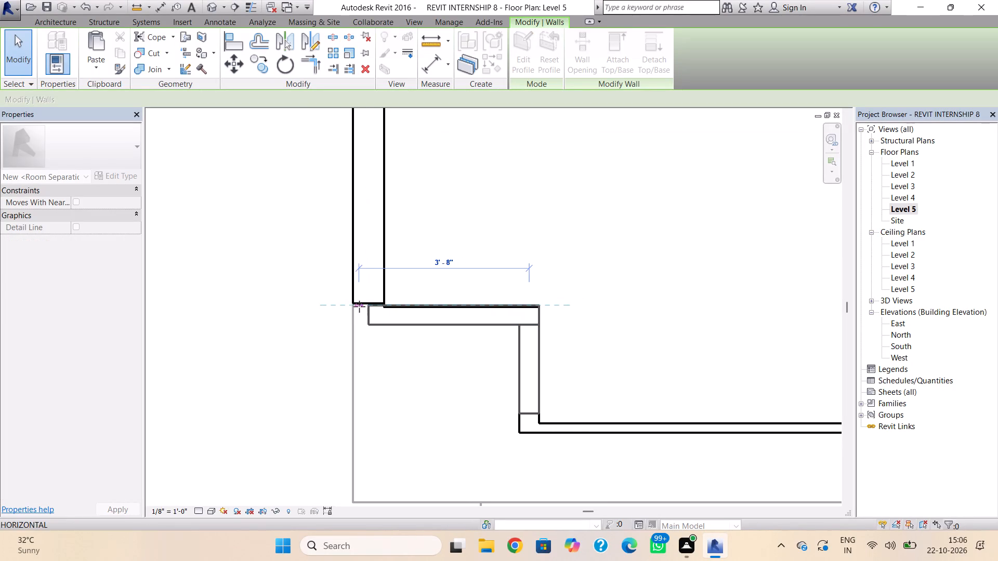
{"action": "left_click_drag", "start_coordinate": [359, 306], "coordinate": [353, 306]}
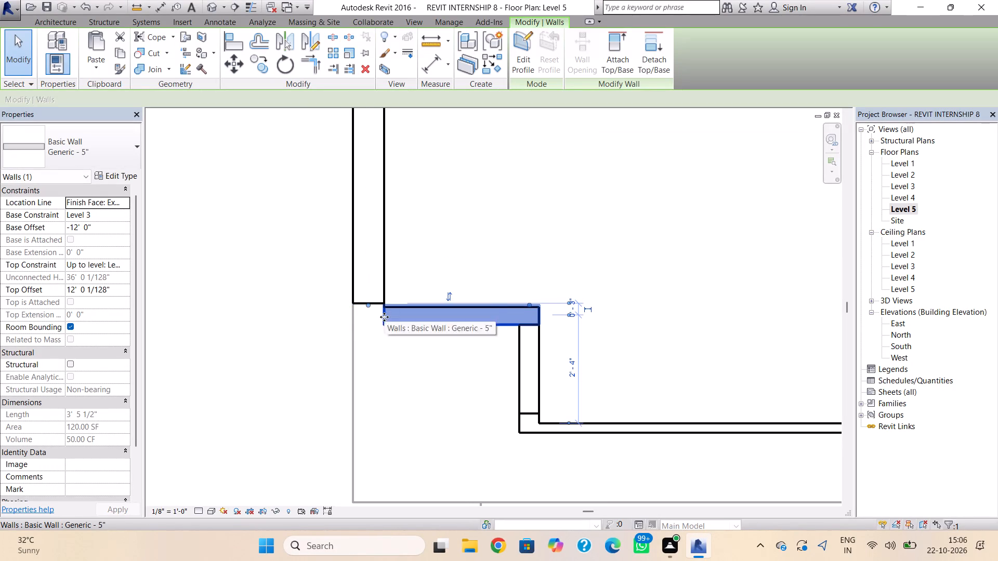
{"action": "left_click", "coordinate": [384, 317]}
{"action": "left_click", "coordinate": [368, 306]}
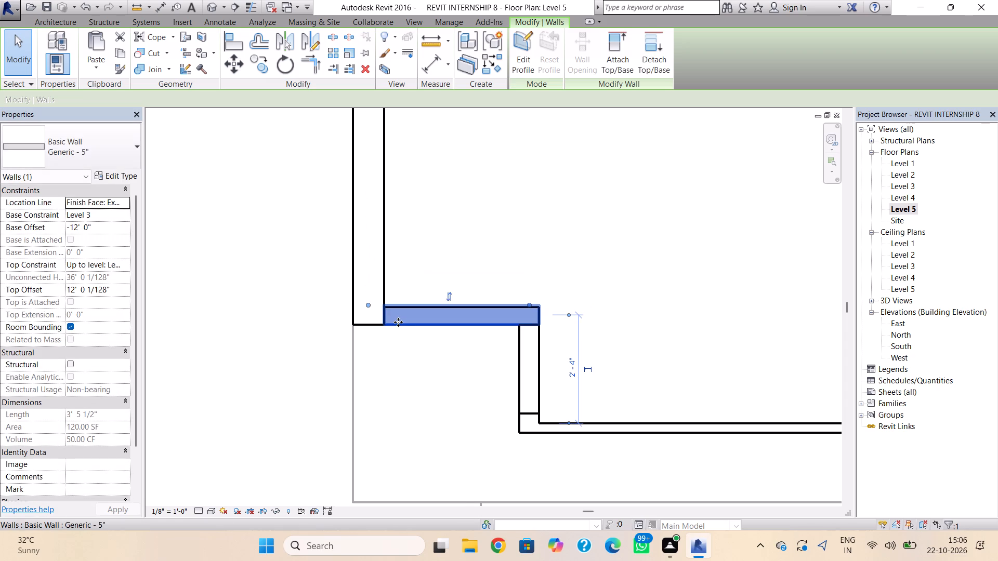
{"action": "left_click", "coordinate": [469, 258]}
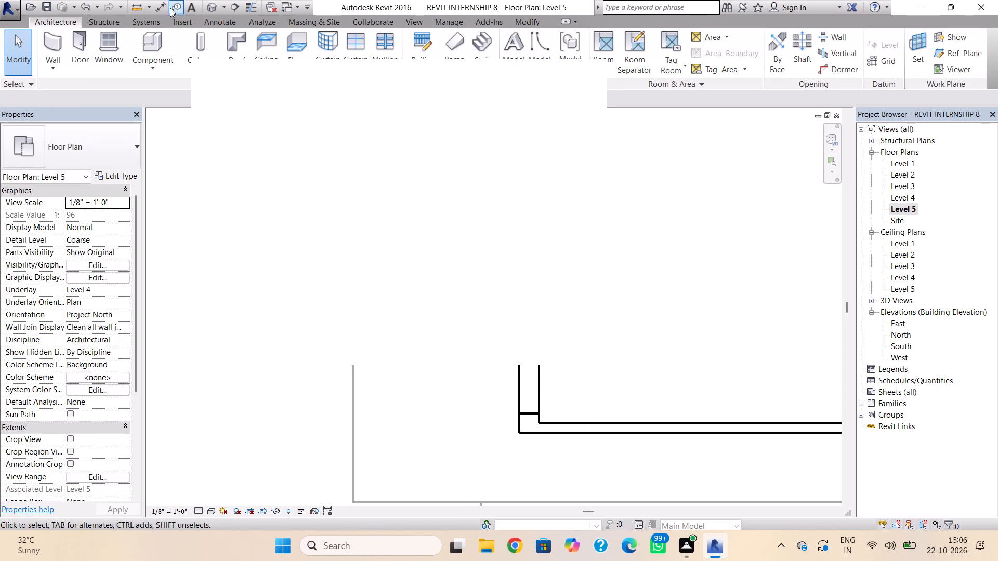
Return to the 3D view and inspect the joined corner between the Generic - 5" and Generic - 8" walls.
{"action": "left_click", "coordinate": [206, 6]}
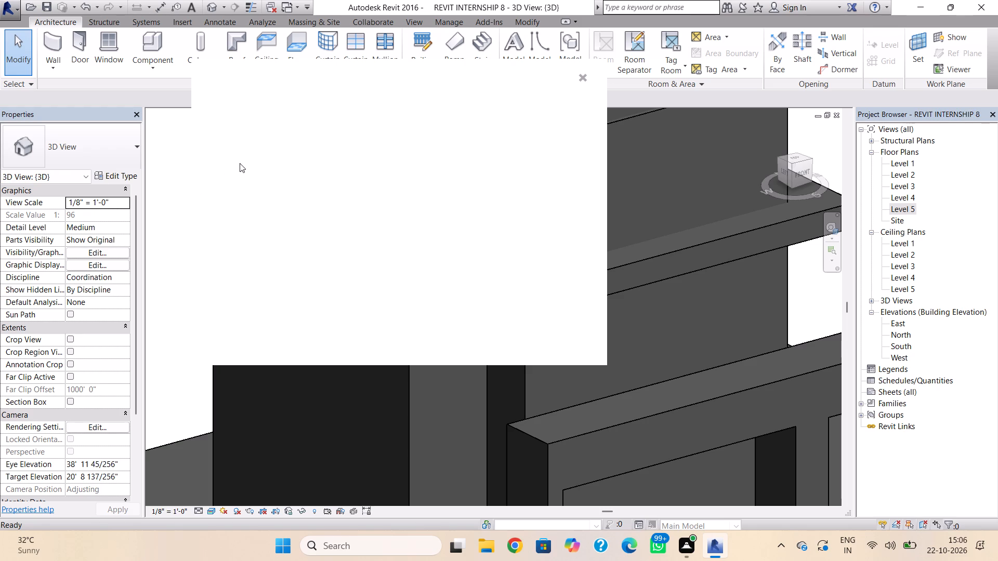
{"action": "left_click", "coordinate": [578, 79]}
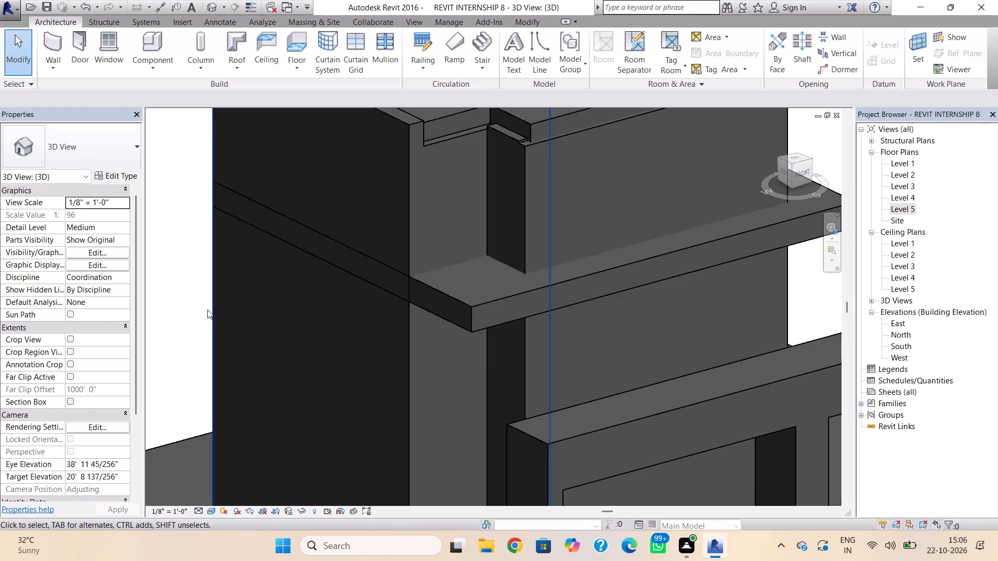
{"action": "middle_click_drag", "start_coordinate": [246, 307], "coordinate": [223, 402]}
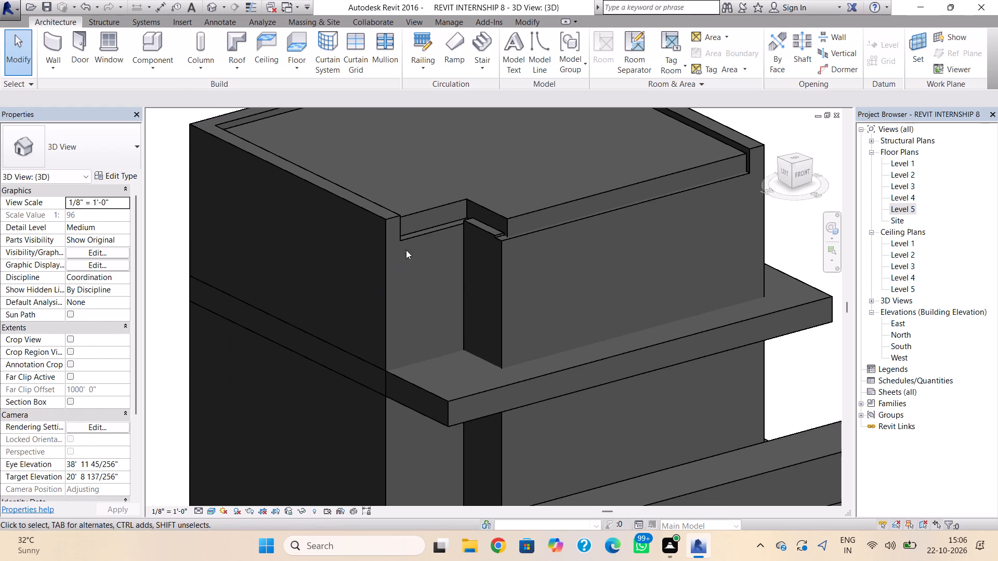
{"action": "left_click", "coordinate": [418, 237]}
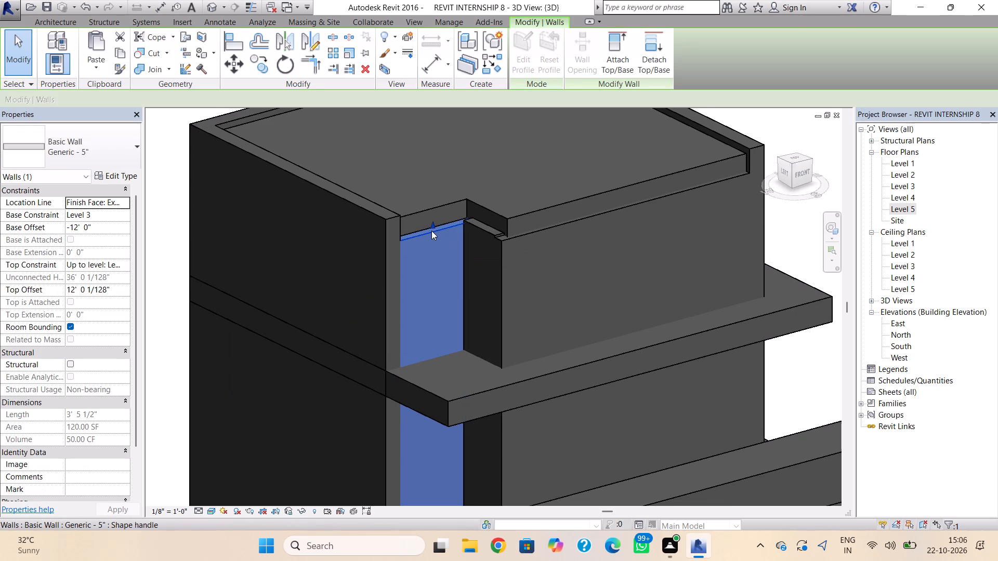
{"action": "scroll", "coordinate": [361, 231], "scroll_direction": "down", "scroll_amount": 1}
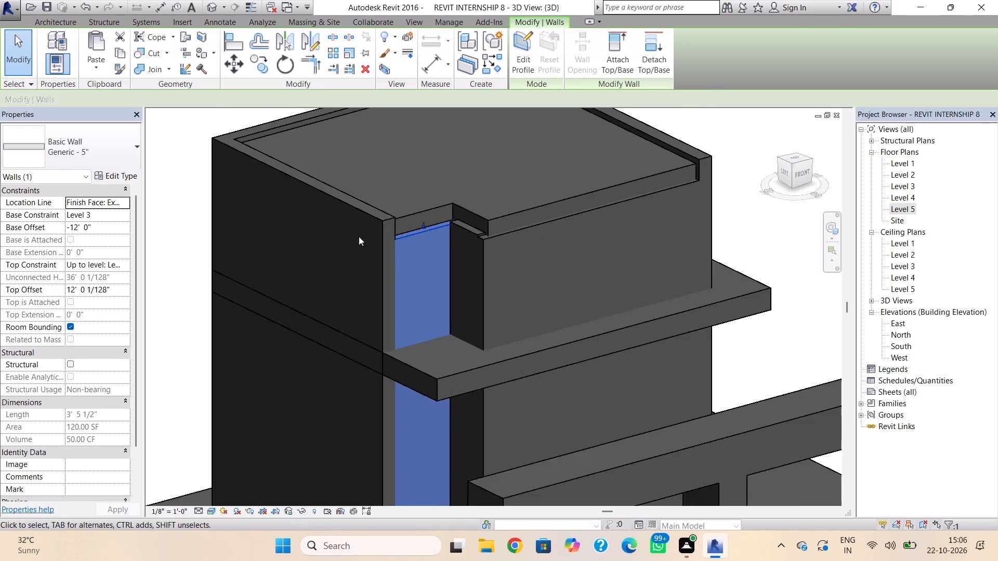
{"action": "middle_click_drag", "start_coordinate": [359, 236], "coordinate": [416, 295]}
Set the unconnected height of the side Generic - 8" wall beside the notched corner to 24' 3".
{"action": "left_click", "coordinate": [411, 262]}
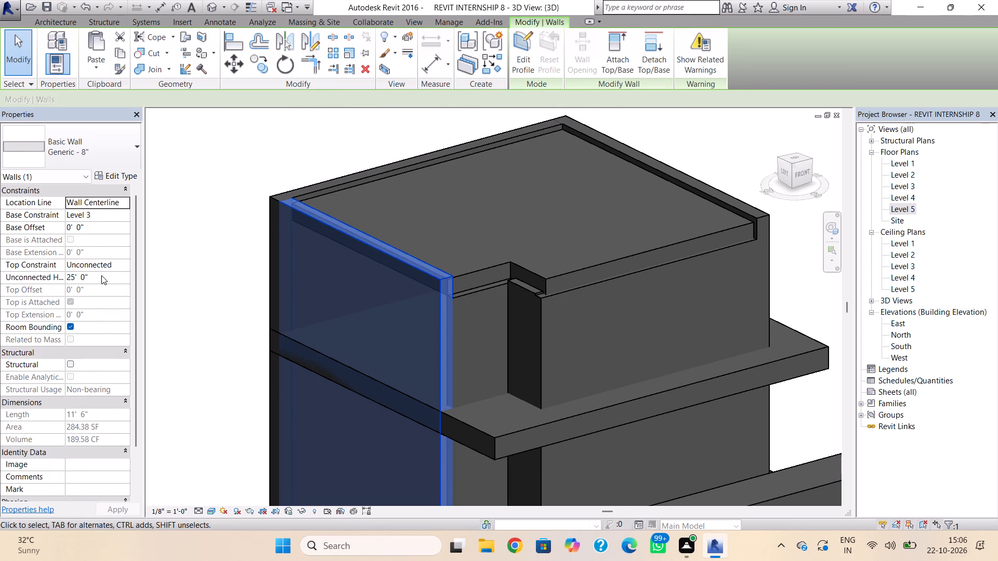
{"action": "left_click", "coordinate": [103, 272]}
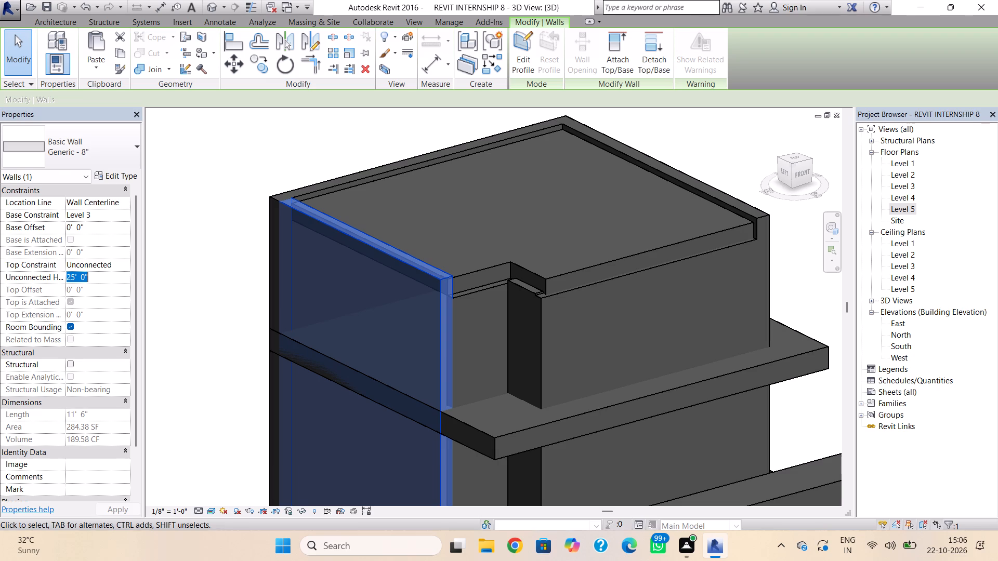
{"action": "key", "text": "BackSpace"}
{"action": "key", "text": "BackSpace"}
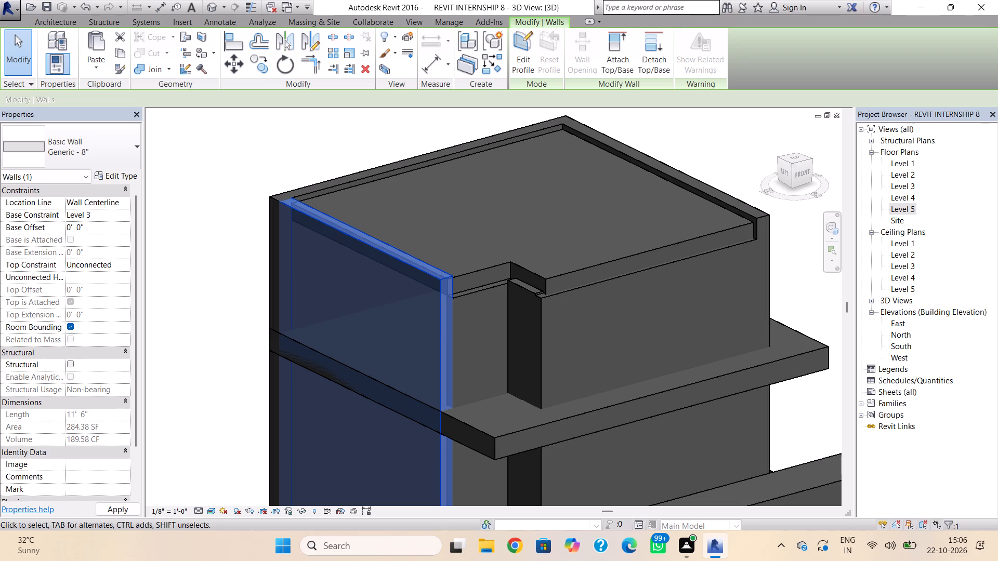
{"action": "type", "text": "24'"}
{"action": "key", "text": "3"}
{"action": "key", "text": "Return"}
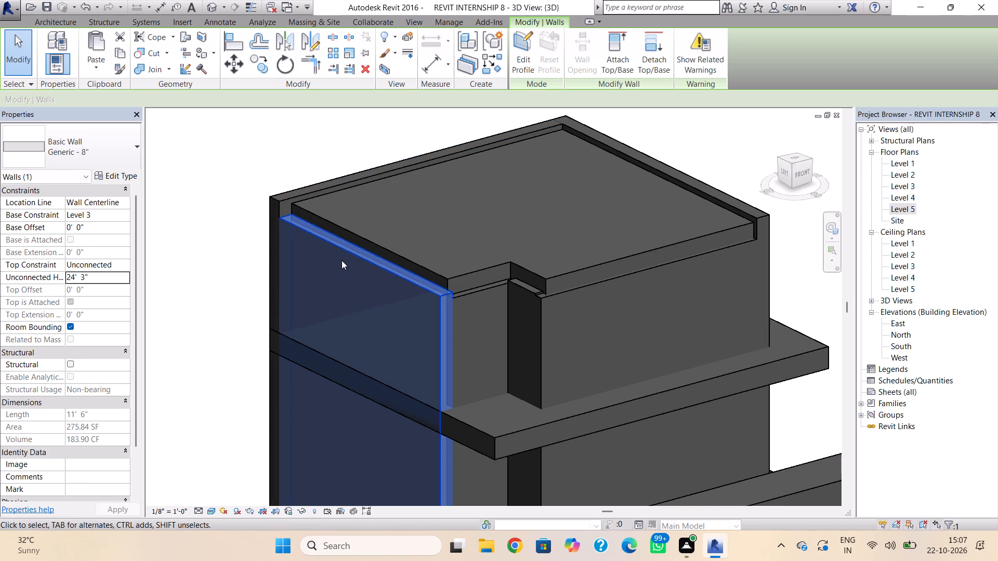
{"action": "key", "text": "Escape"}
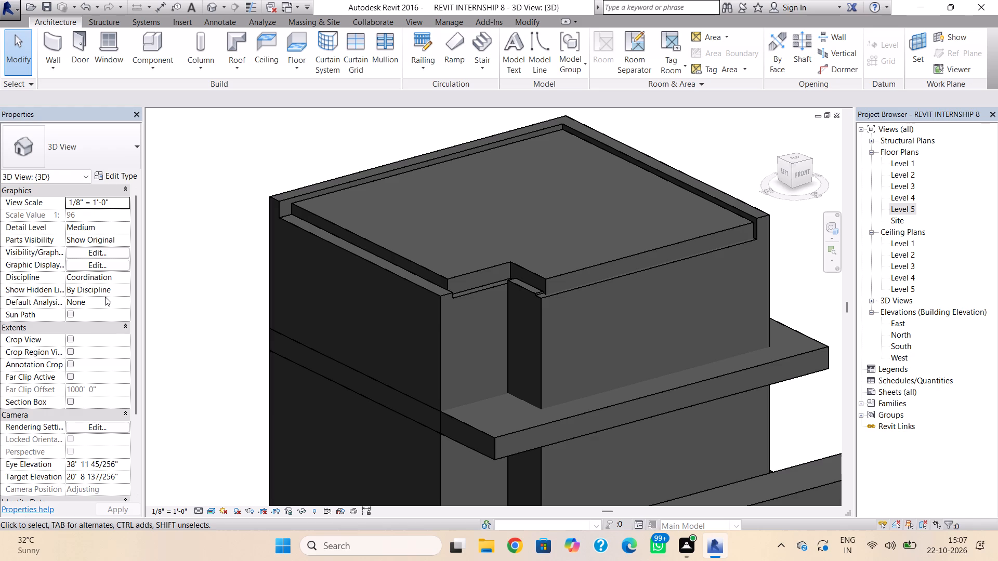
Set the unconnected height of the side Generic - 8" wall beside the notched corner to 24' 2".
{"action": "left_click", "coordinate": [397, 272]}
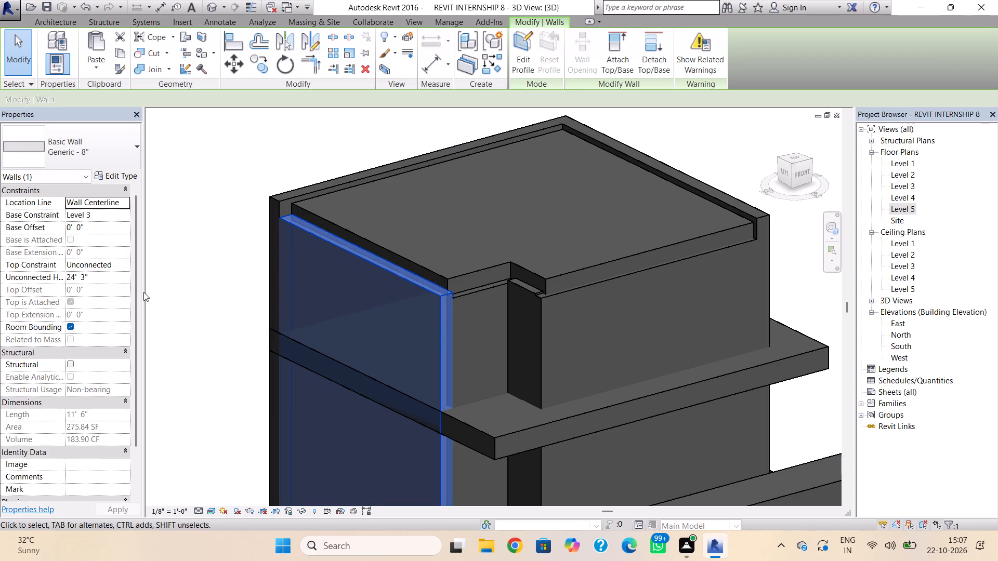
{"action": "left_click", "coordinate": [113, 277]}
{"action": "left_click", "coordinate": [113, 277]}
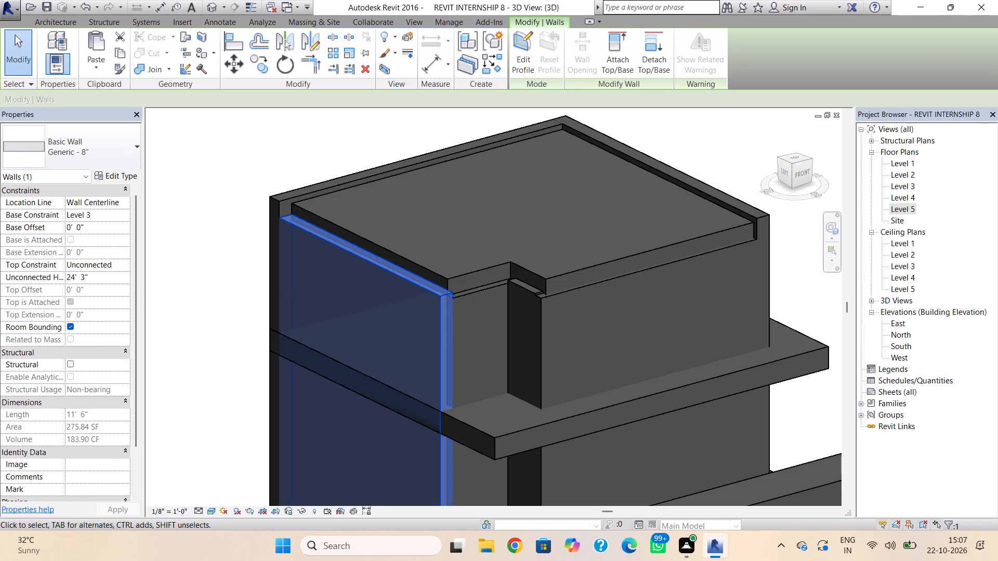
{"action": "left_click", "coordinate": [113, 277]}
{"action": "key", "text": "BackSpace"}
{"action": "key", "text": "BackSpace"}
{"action": "type", "text": "2'"}
{"action": "key", "text": "BackSpace"}
{"action": "key", "text": "shift+quotedbl"}
{"action": "key", "text": "Return"}
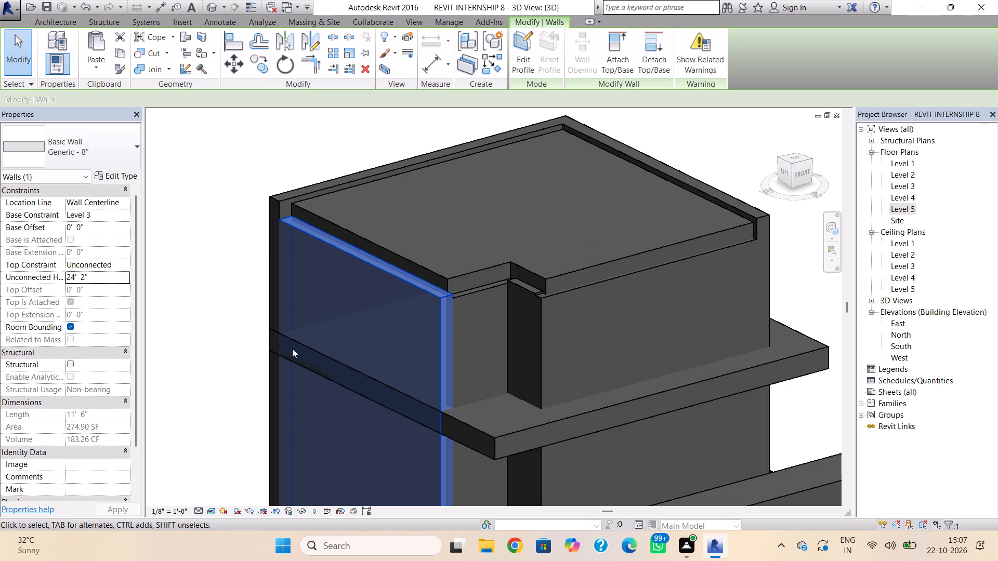
{"action": "key", "text": "Escape"}
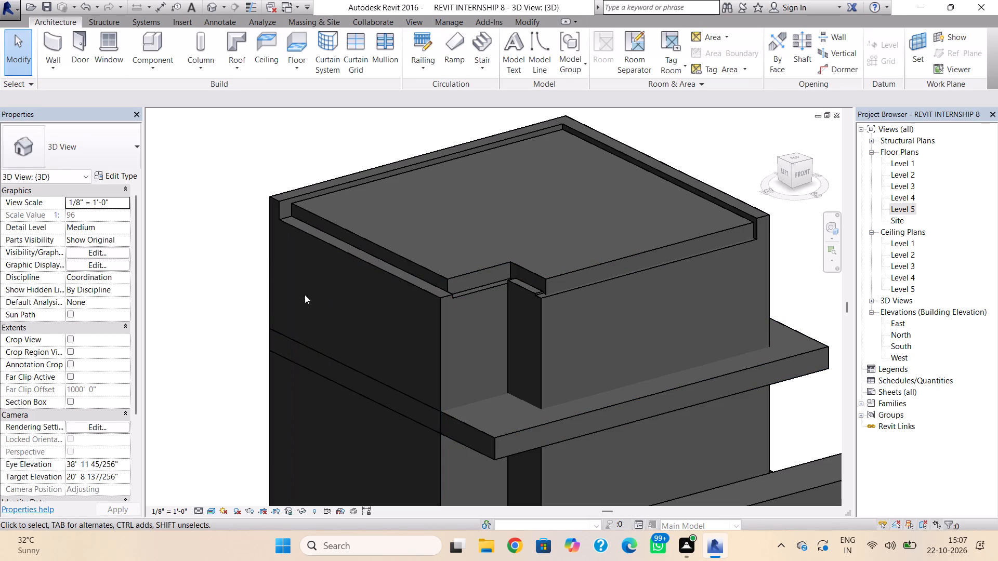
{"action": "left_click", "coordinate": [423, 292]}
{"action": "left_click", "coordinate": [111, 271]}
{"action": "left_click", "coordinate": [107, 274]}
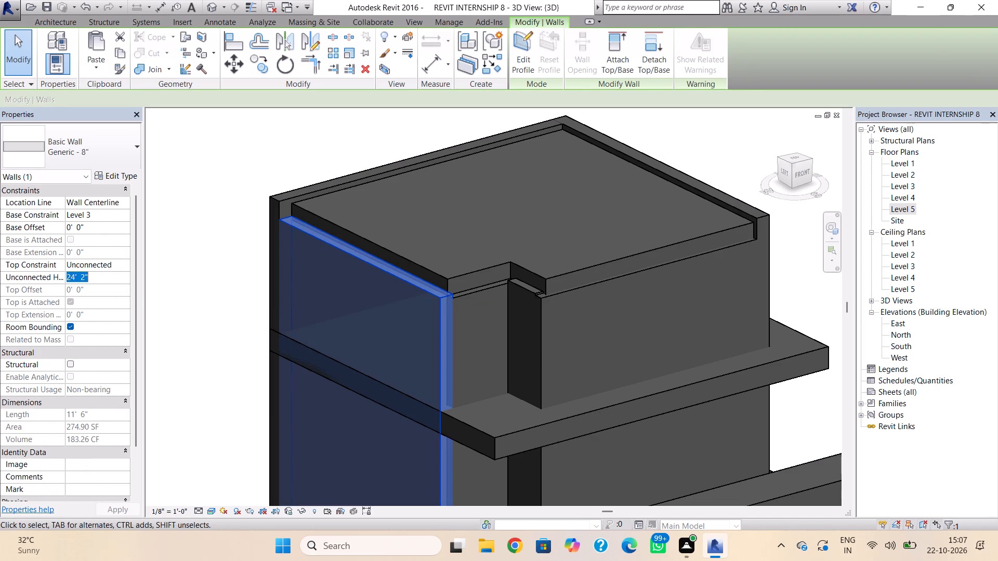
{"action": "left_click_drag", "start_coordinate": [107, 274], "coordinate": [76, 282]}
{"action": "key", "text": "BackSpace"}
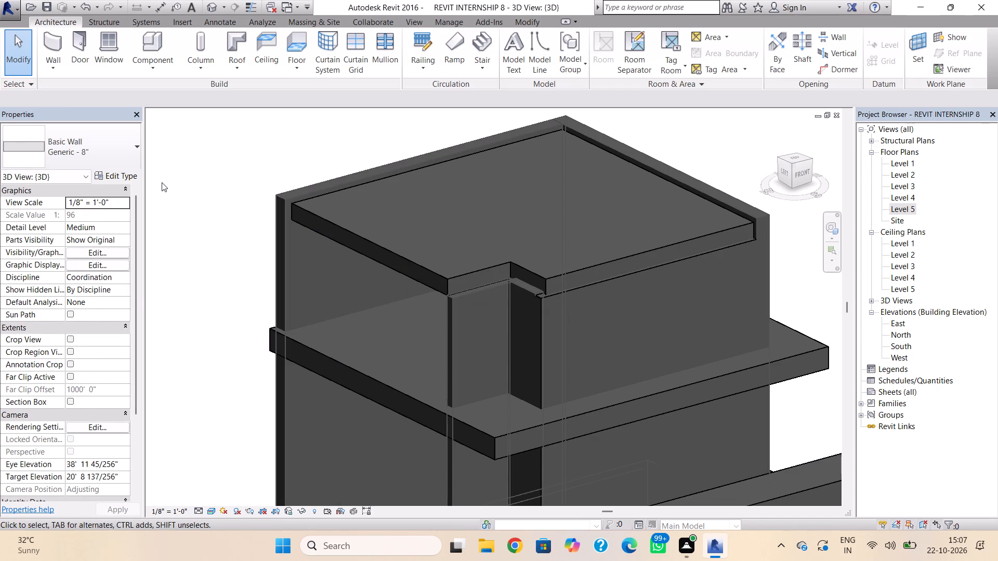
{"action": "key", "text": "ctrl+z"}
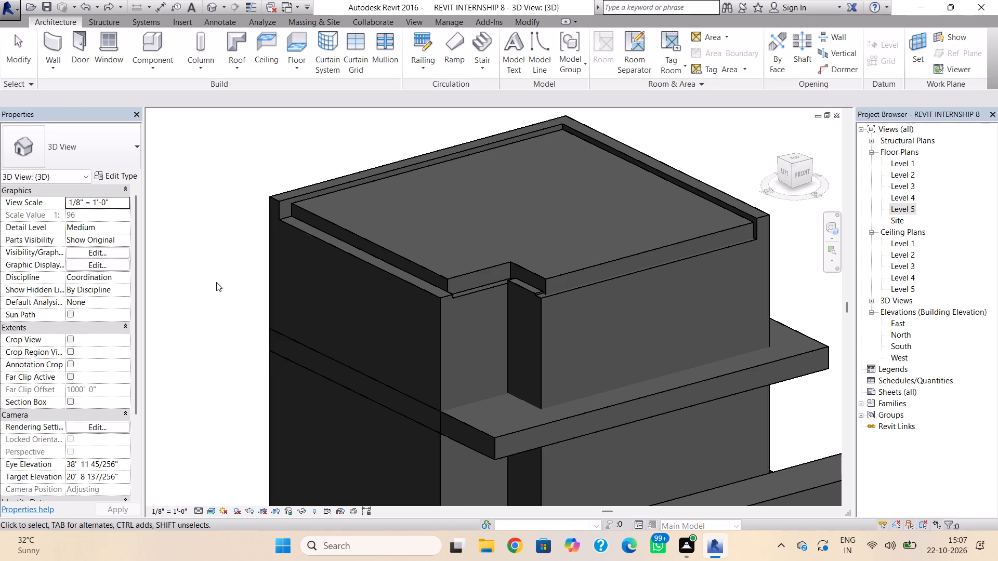
Set the unconnected height of the side Generic - 8" wall beside the notched corner to 24'.
{"action": "left_click", "coordinate": [405, 271]}
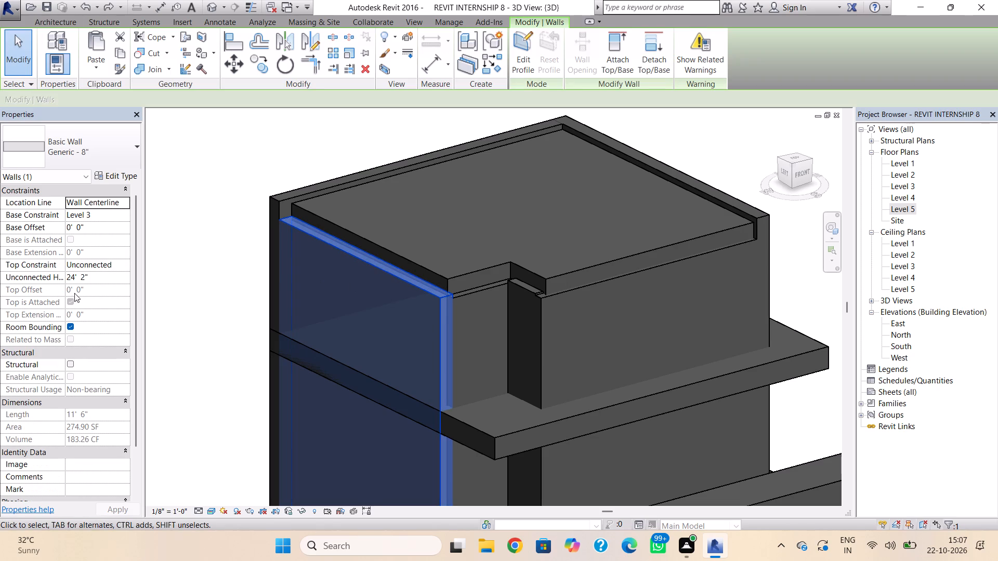
{"action": "left_click", "coordinate": [100, 279]}
{"action": "key", "text": "BackSpace"}
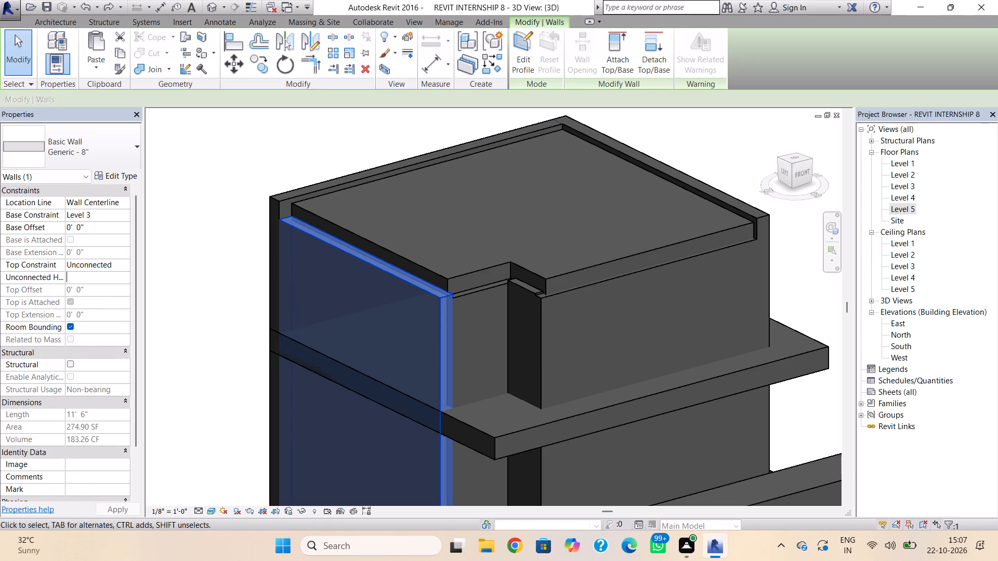
{"action": "type", "text": "24"}
{"action": "key", "text": "apostrophe"}
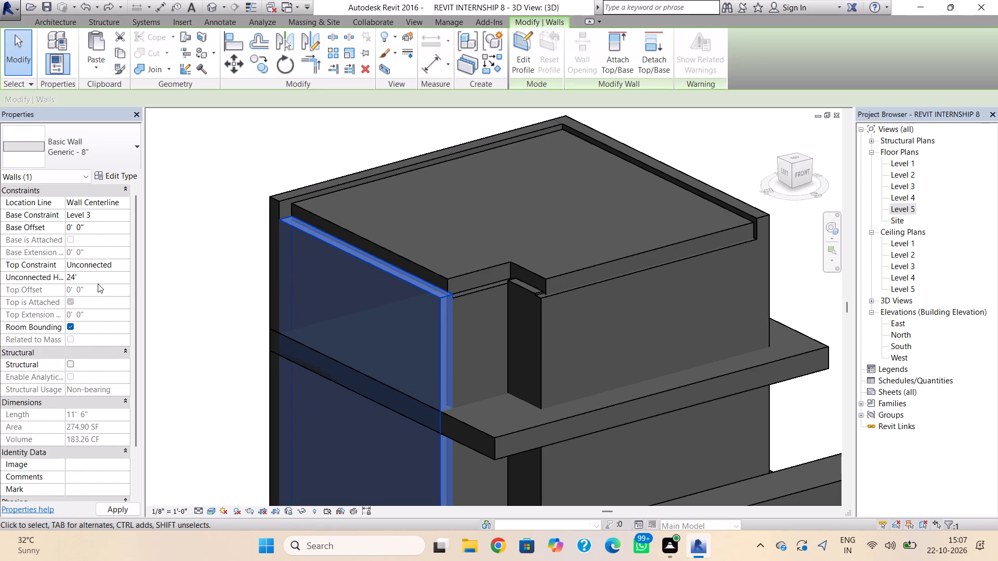
{"action": "key", "text": "Return"}
{"action": "scroll", "coordinate": [335, 297], "scroll_direction": "up", "scroll_amount": 4}
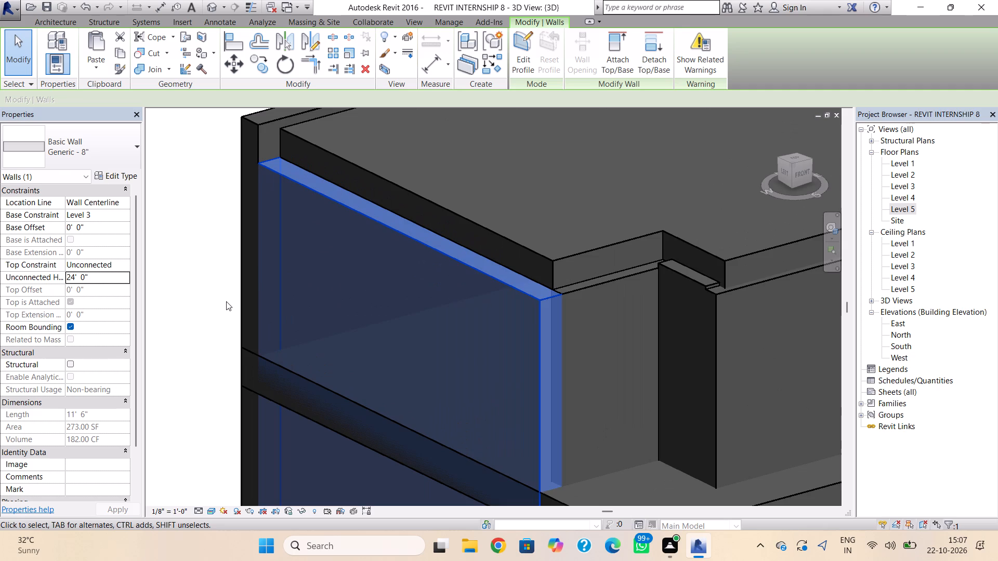
{"action": "scroll", "coordinate": [228, 301], "scroll_direction": "up", "scroll_amount": 2}
{"action": "key", "text": "Escape"}
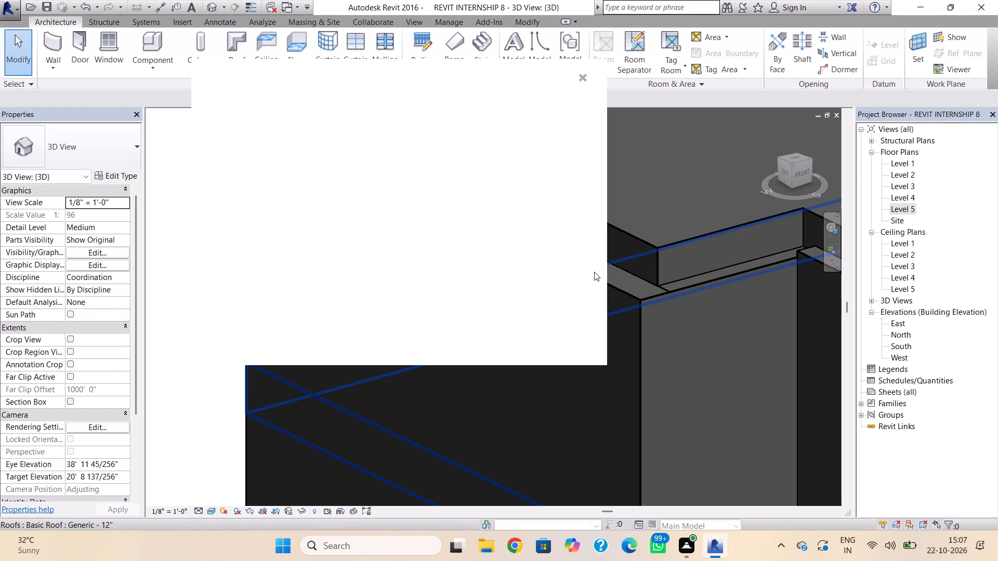
Set the unconnected height of the upper room's back Generic - 8" wall to 24'.
{"action": "left_click", "coordinate": [584, 73]}
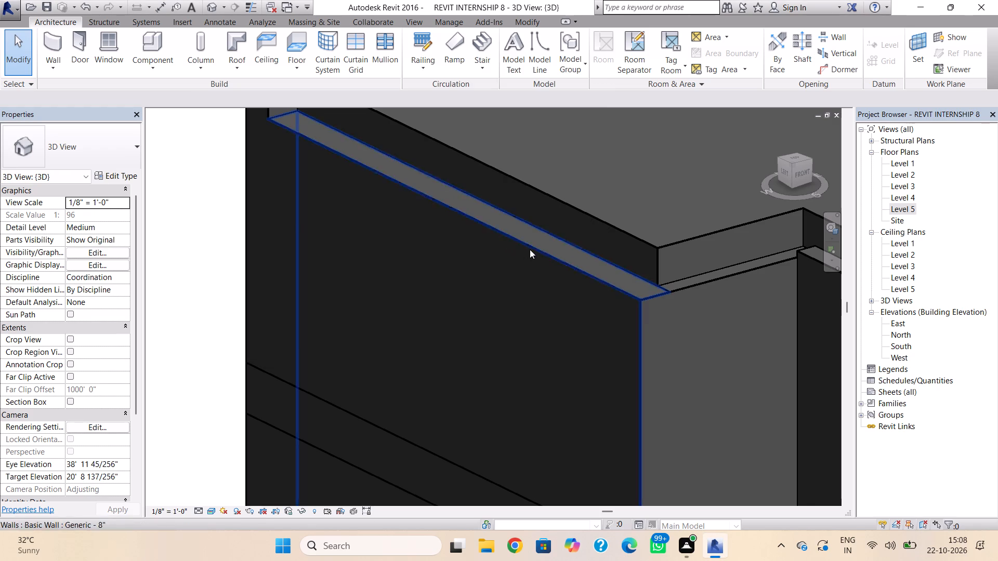
{"action": "right_click_drag", "start_coordinate": [506, 258], "coordinate": [632, 225], "text": "shift"}
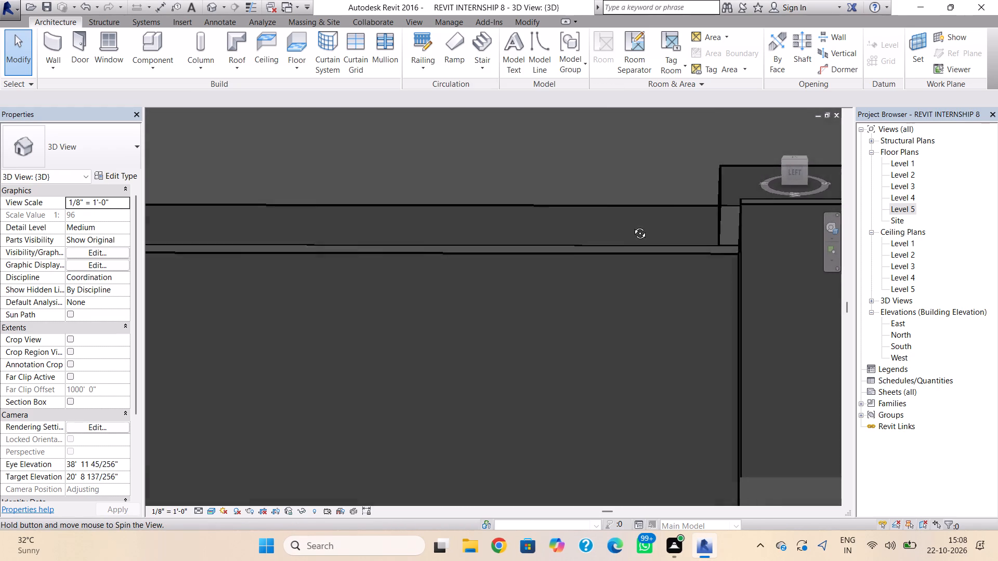
{"action": "right_click_drag", "start_coordinate": [632, 225], "coordinate": [707, 230], "text": "shift"}
{"action": "scroll", "coordinate": [530, 270], "scroll_direction": "down", "scroll_amount": 3}
{"action": "middle_click_drag", "start_coordinate": [487, 288], "coordinate": [643, 279]}
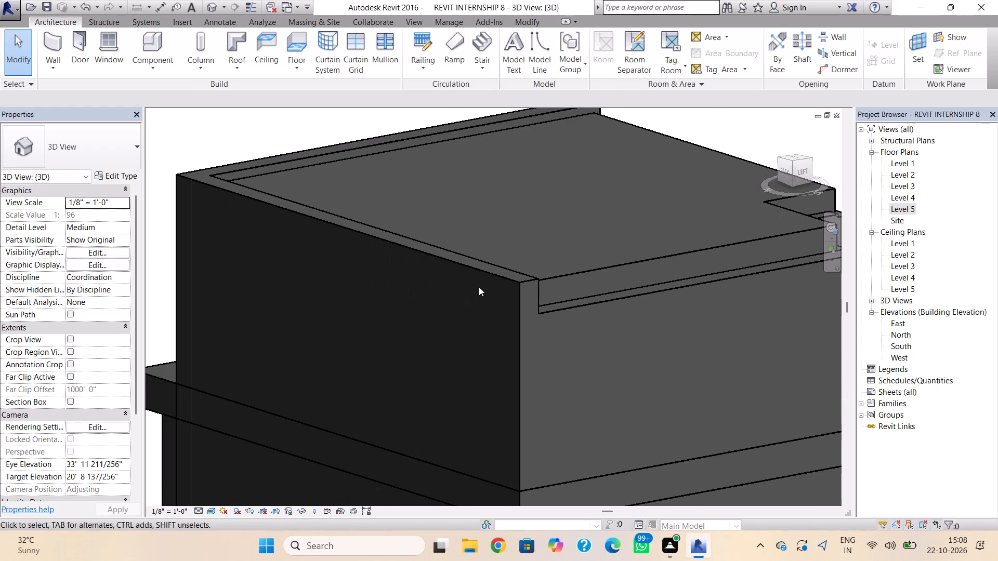
{"action": "left_click", "coordinate": [480, 270]}
{"action": "left_click", "coordinate": [90, 279]}
{"action": "left_click_drag", "start_coordinate": [90, 279], "coordinate": [65, 290]}
{"action": "type", "text": "24'"}
{"action": "key", "text": "Return"}
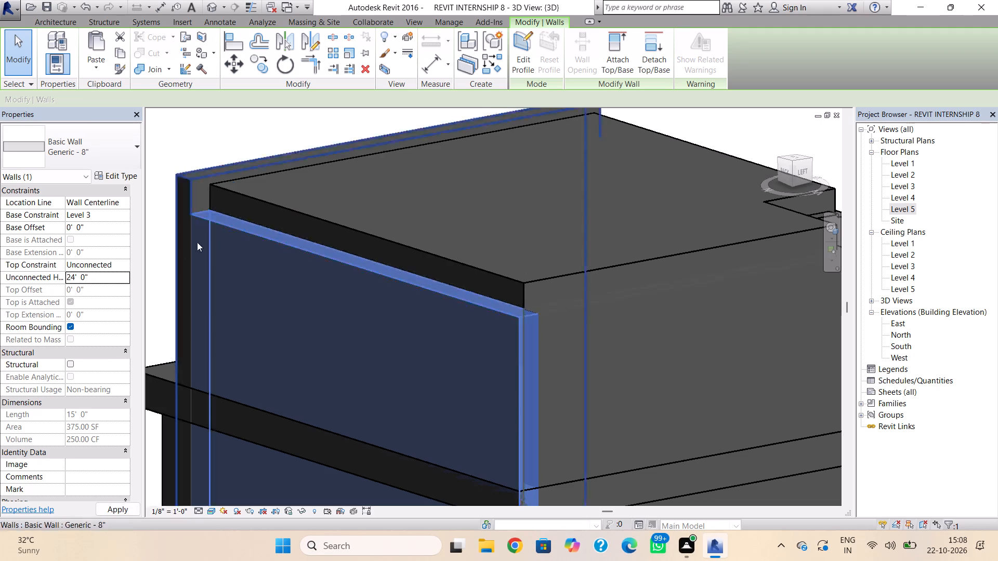
Set the unconnected height of the upper room's right-side Generic - 8" wall to 24'.
{"action": "right_click_drag", "start_coordinate": [179, 241], "coordinate": [289, 248]}
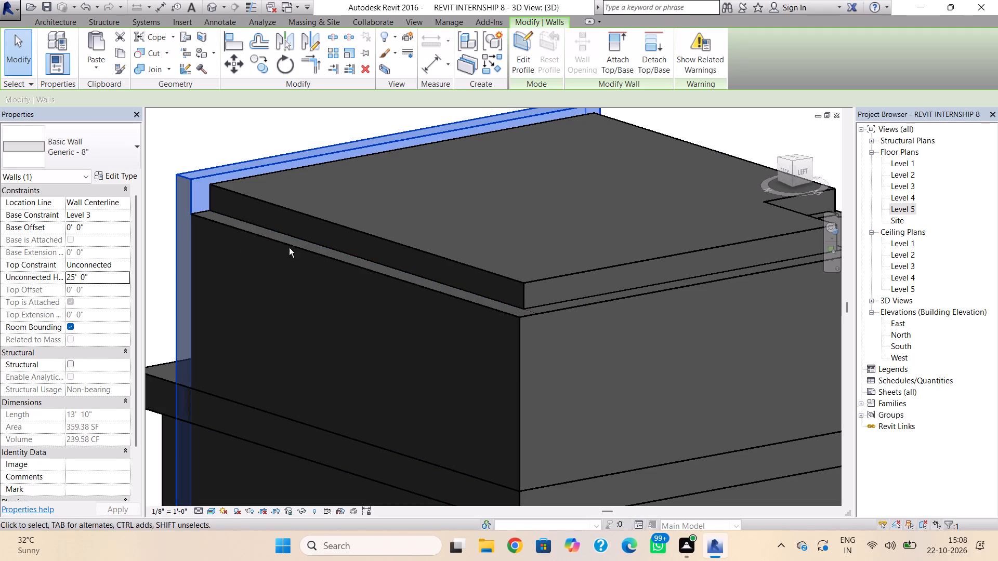
{"action": "right_click_drag", "start_coordinate": [289, 248], "coordinate": [306, 248]}
{"action": "right_click_drag", "start_coordinate": [195, 259], "coordinate": [494, 237], "text": "shift"}
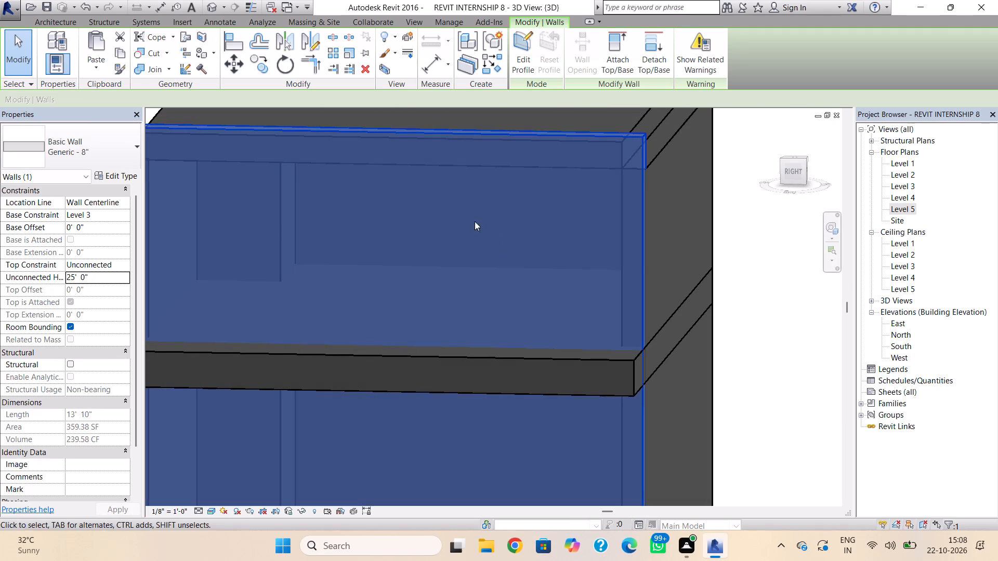
{"action": "left_click", "coordinate": [98, 273]}
{"action": "left_click_drag", "start_coordinate": [98, 274], "coordinate": [97, 274]}
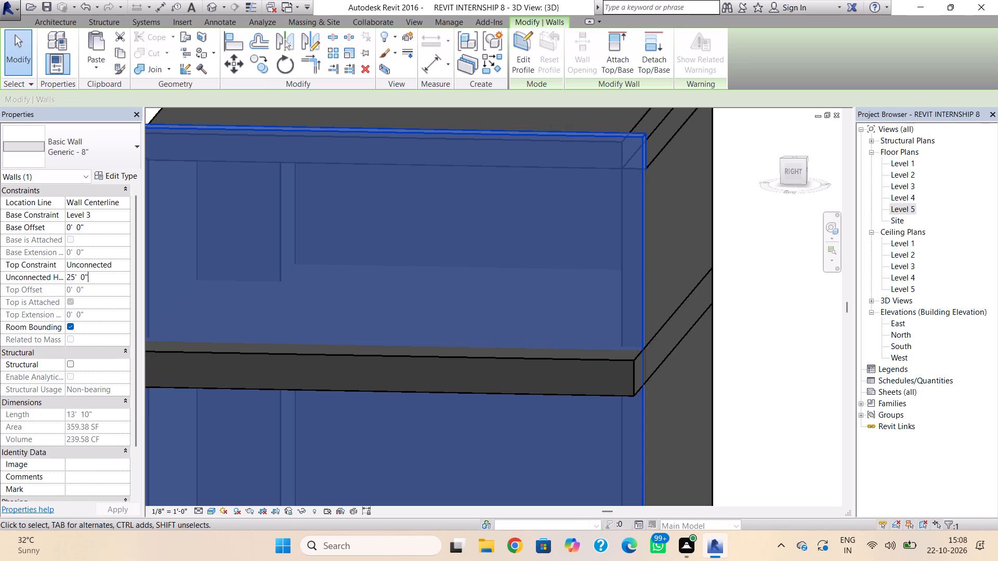
{"action": "left_click_drag", "start_coordinate": [97, 274], "coordinate": [47, 286]}
{"action": "type", "text": "24'"}
{"action": "key", "text": "Return"}
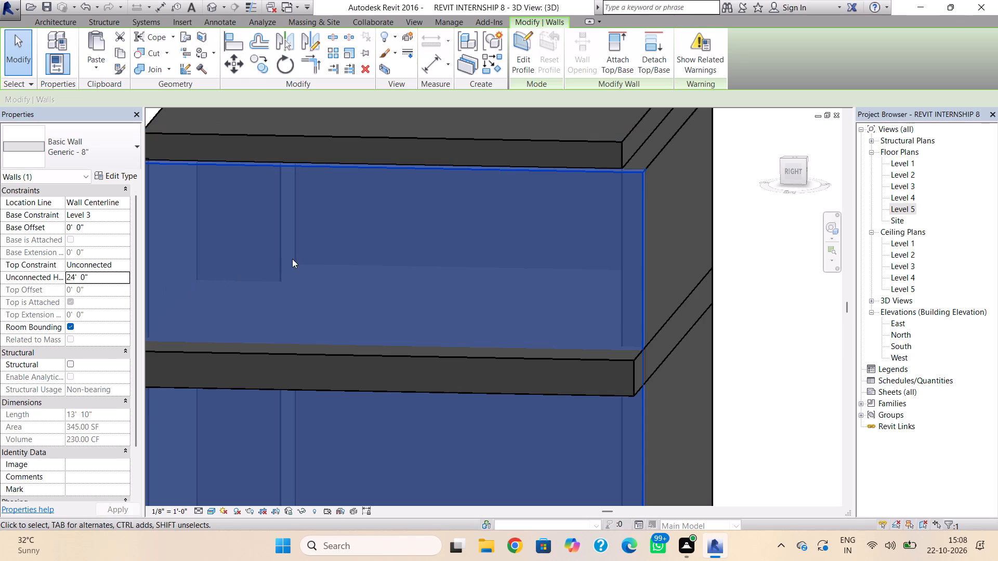
In the Level 5 floor plan, open the footprint of the upper room's Generic - 9" roof for editing.
{"action": "scroll", "coordinate": [291, 261], "scroll_direction": "down", "scroll_amount": 2}
{"action": "middle_click_drag", "start_coordinate": [305, 278], "coordinate": [313, 286]}
{"action": "right_click_drag", "start_coordinate": [288, 297], "coordinate": [435, 287], "text": "shift"}
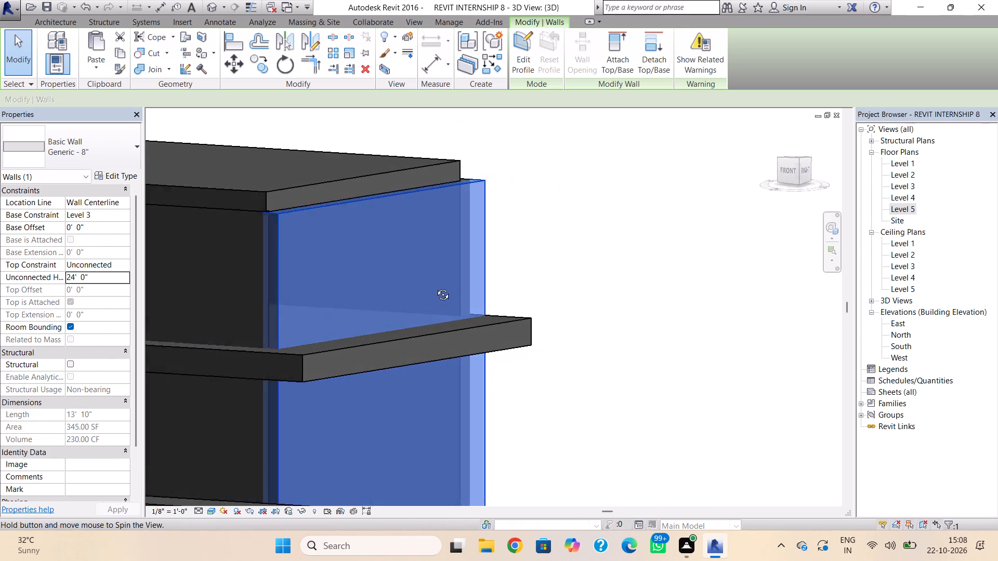
{"action": "right_click_drag", "start_coordinate": [435, 287], "coordinate": [523, 309], "text": "shift"}
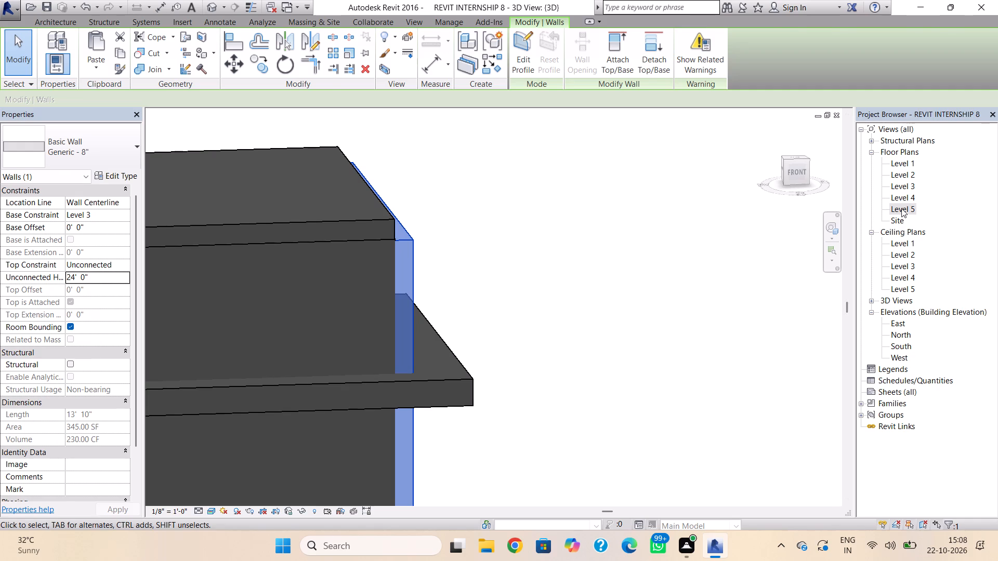
{"action": "left_click", "coordinate": [901, 208]}
{"action": "left_click", "coordinate": [901, 208]}
{"action": "scroll", "coordinate": [566, 310], "scroll_direction": "down", "scroll_amount": 2}
{"action": "middle_click_drag", "start_coordinate": [530, 330], "coordinate": [503, 338]}
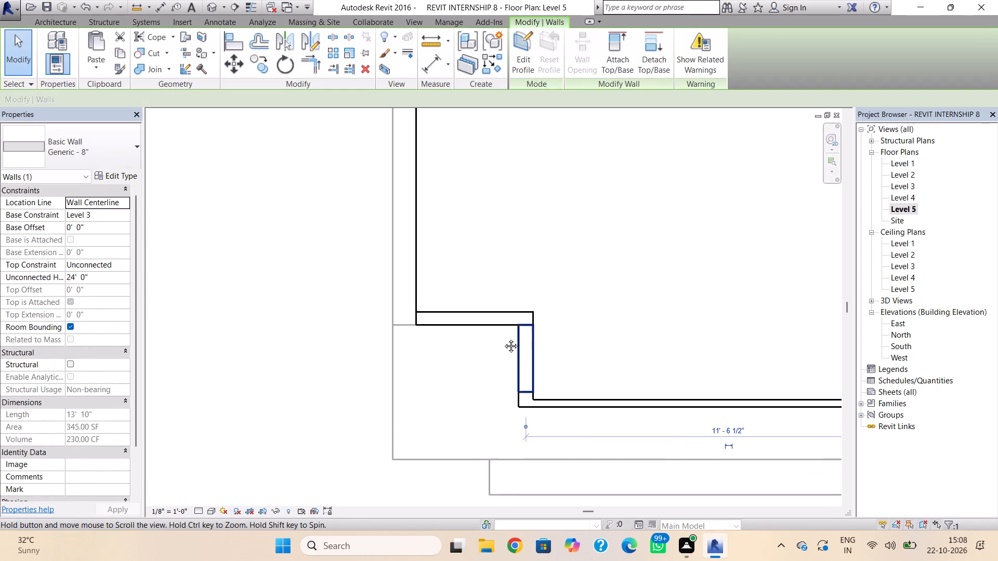
{"action": "middle_click_drag", "start_coordinate": [503, 338], "coordinate": [386, 358]}
{"action": "scroll", "coordinate": [514, 330], "scroll_direction": "down", "scroll_amount": 3}
{"action": "key", "text": "Escape"}
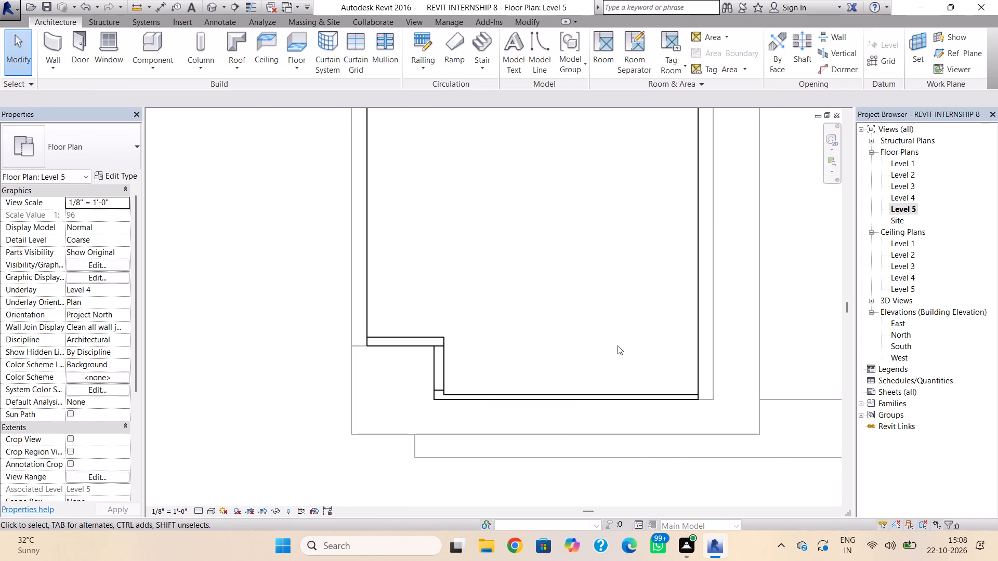
{"action": "left_click", "coordinate": [572, 391]}
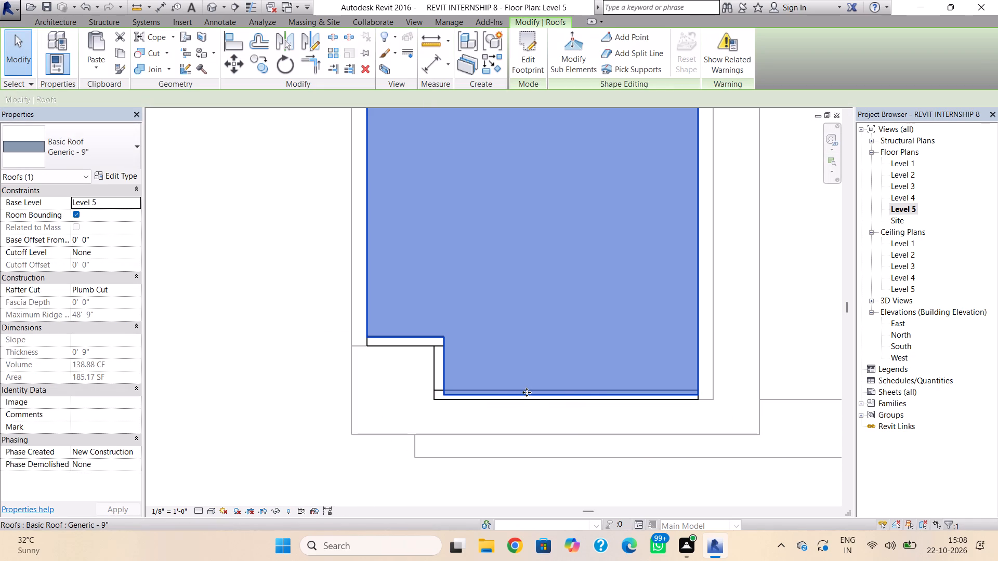
{"action": "scroll", "coordinate": [537, 398], "scroll_direction": "up", "scroll_amount": 4}
{"action": "middle_click_drag", "start_coordinate": [534, 389], "coordinate": [504, 323]}
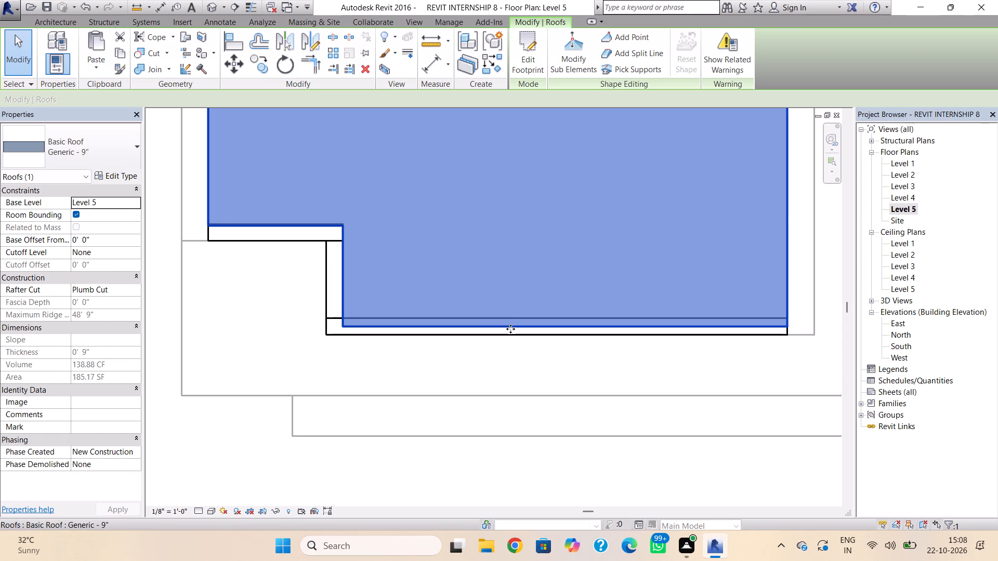
{"action": "double_click", "coordinate": [510, 326]}
Move the roof footprint's front boundary line outward to the outer face of the front wall.
{"action": "left_click_drag", "start_coordinate": [527, 329], "coordinate": [528, 335]}
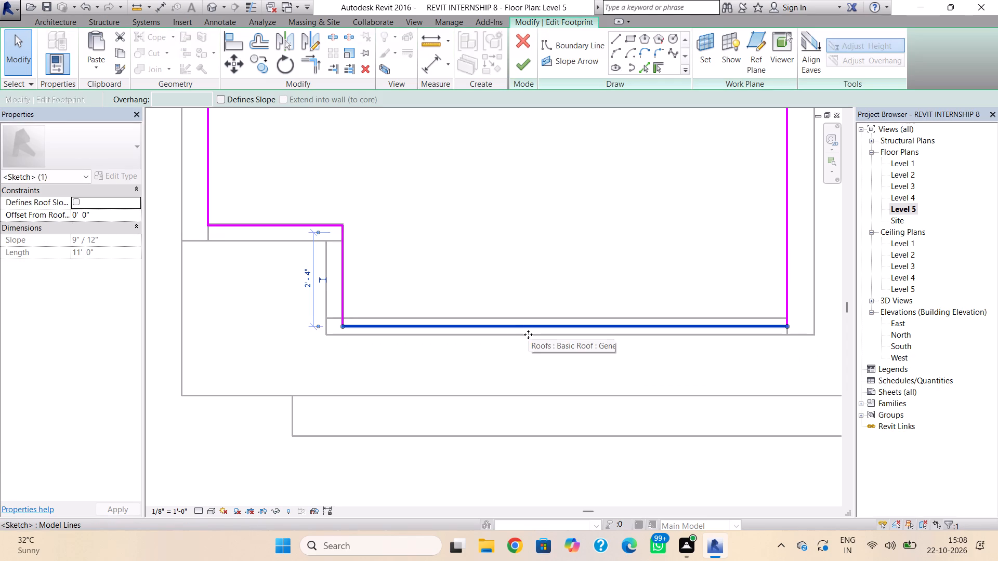
{"action": "left_click_drag", "start_coordinate": [528, 335], "coordinate": [529, 337]}
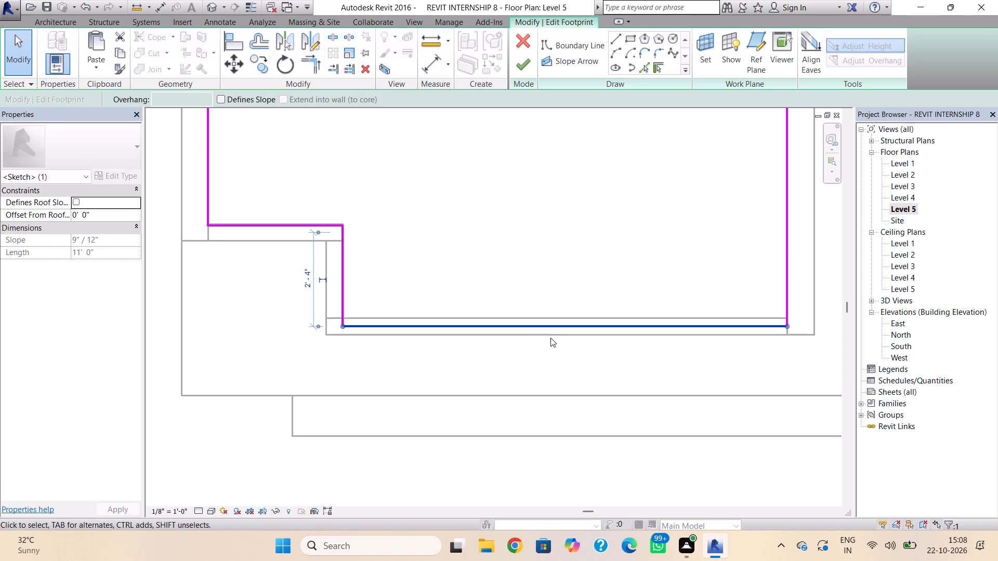
{"action": "key", "text": "Down"}
{"action": "key", "text": "Down"}
Move the roof footprint's right-side boundary line outward to the outer face of the Generic - 8" wall.
{"action": "scroll", "coordinate": [653, 320], "scroll_direction": "down", "scroll_amount": 1}
{"action": "middle_click_drag", "start_coordinate": [647, 325], "coordinate": [616, 338]}
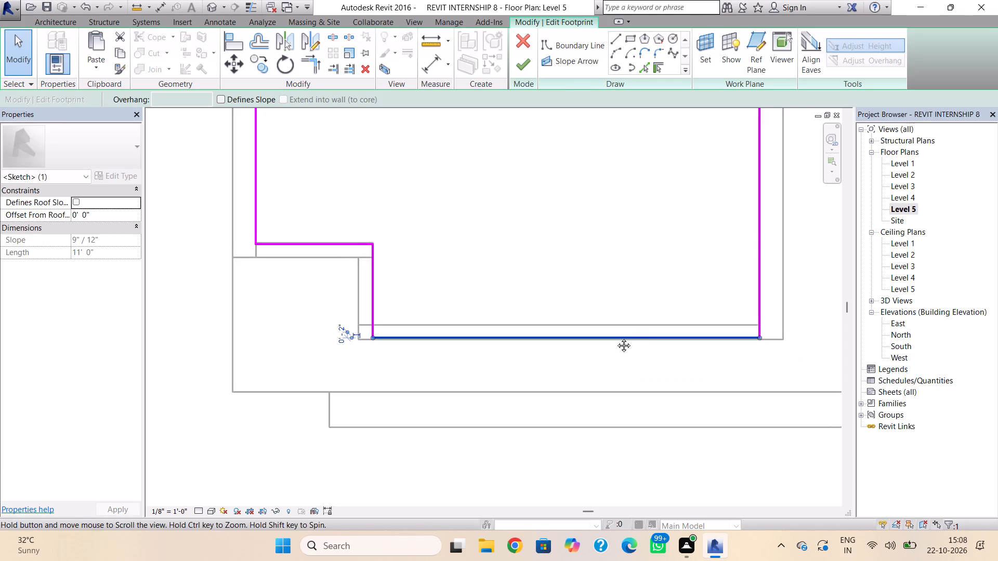
{"action": "middle_click_drag", "start_coordinate": [616, 338], "coordinate": [444, 354]}
{"action": "left_click", "coordinate": [569, 299]}
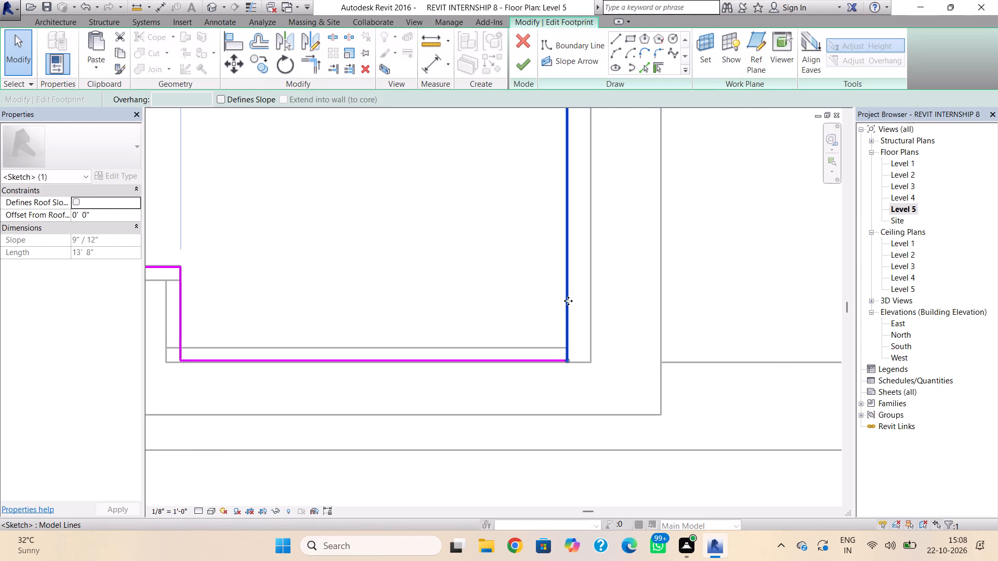
{"action": "key", "text": "Right"}
{"action": "key", "text": "Right"}
{"action": "key", "text": "Right"}
{"action": "key", "text": "Right"}
{"action": "key", "text": "Right"}
{"action": "key", "text": "Right"}
{"action": "key", "text": "Right"}
{"action": "key", "text": "Right"}
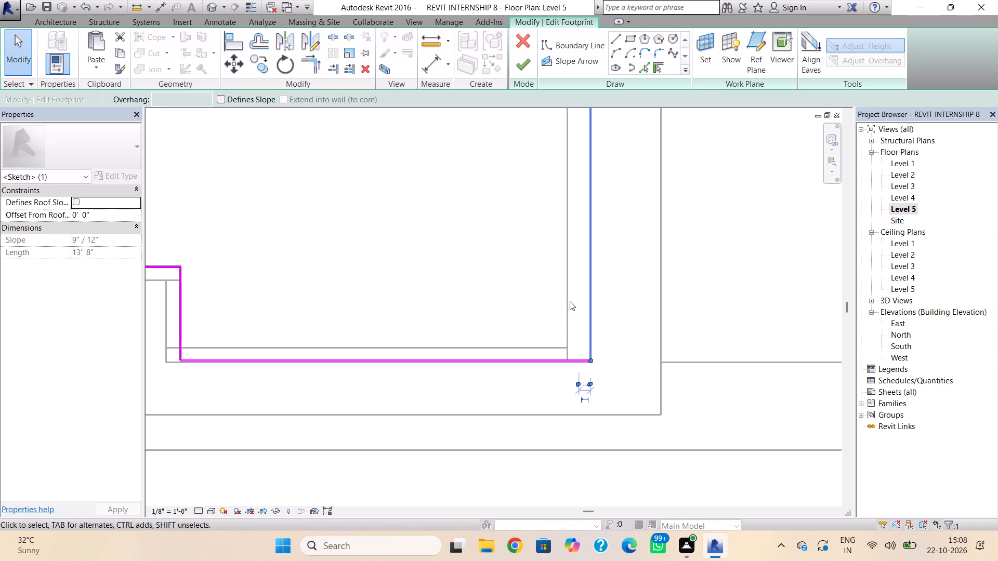
Move the notch's short side boundary line outward to the outer face of the notch's side wall.
{"action": "scroll", "coordinate": [563, 312], "scroll_direction": "down", "scroll_amount": 4}
{"action": "middle_click_drag", "start_coordinate": [561, 319], "coordinate": [632, 353]}
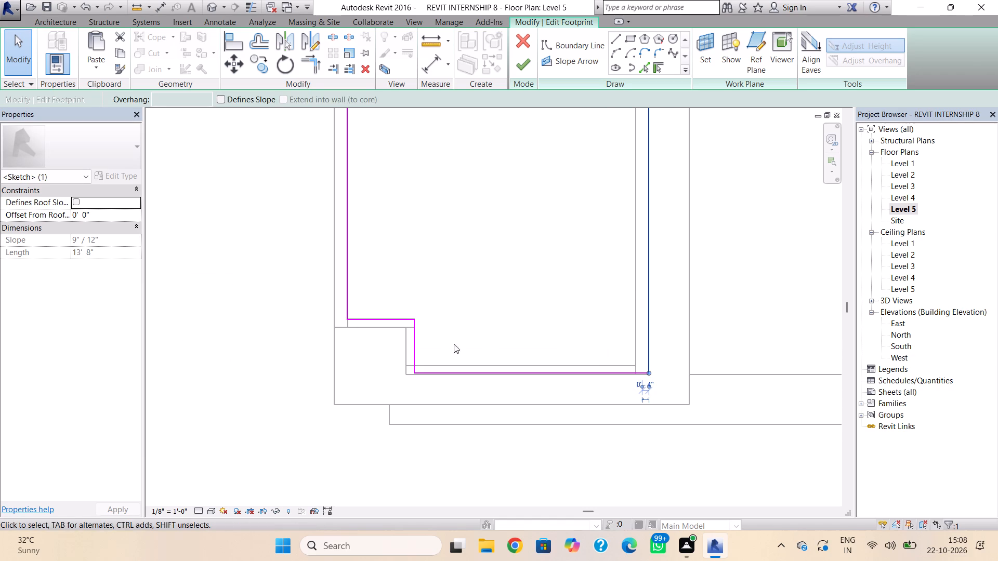
{"action": "left_click", "coordinate": [414, 353]}
{"action": "scroll", "coordinate": [418, 350], "scroll_direction": "up", "scroll_amount": 8}
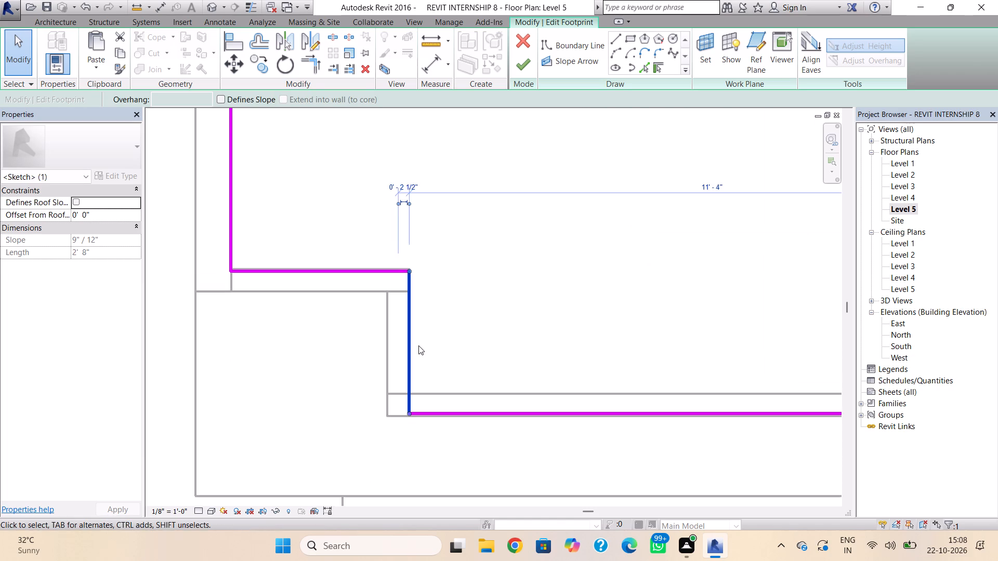
{"action": "key", "text": "Left"}
{"action": "key", "text": "Left"}
{"action": "key", "text": "Left"}
{"action": "key", "text": "Left"}
{"action": "key", "text": "Left"}
{"action": "key", "text": "Left"}
{"action": "key", "text": "Left"}
{"action": "key", "text": "Left"}
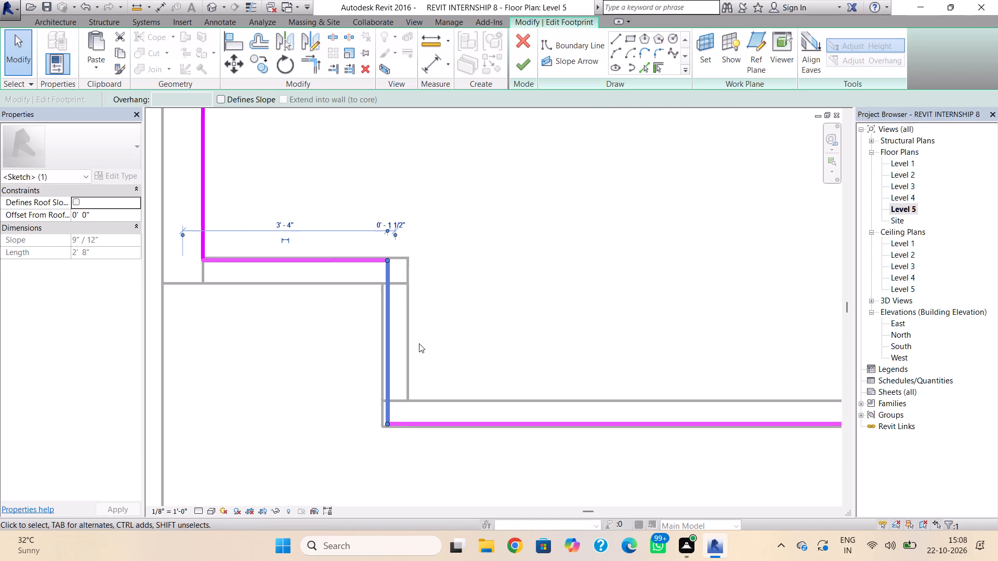
{"action": "key", "text": "Left"}
{"action": "key", "text": "Left"}
{"action": "scroll", "coordinate": [389, 344], "scroll_direction": "up", "scroll_amount": 4}
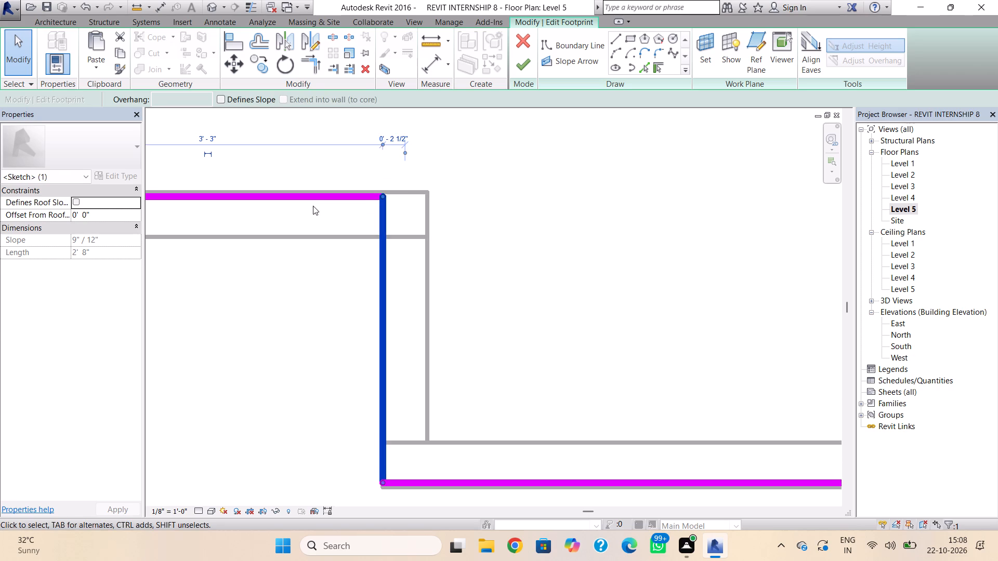
Move the notch's front-facing boundary line outward to the outer face of the notch's front-facing wall.
{"action": "left_click", "coordinate": [312, 203]}
{"action": "left_click", "coordinate": [316, 197]}
{"action": "scroll", "coordinate": [316, 199], "scroll_direction": "down", "scroll_amount": 2}
{"action": "middle_click_drag", "start_coordinate": [322, 207], "coordinate": [453, 235]}
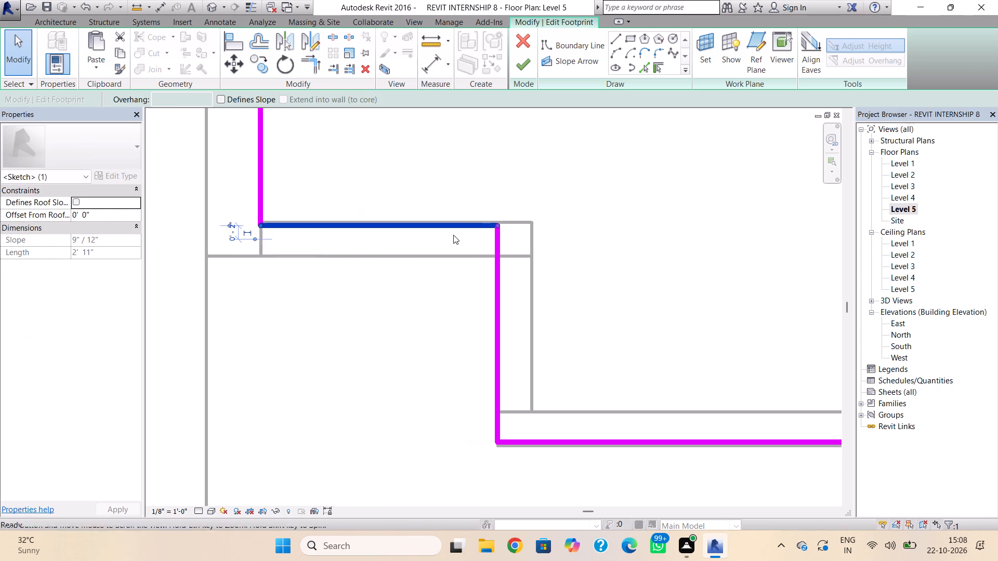
{"action": "key", "text": "Down"}
{"action": "key", "text": "Down"}
{"action": "key", "text": "Down"}
{"action": "key", "text": "Down"}
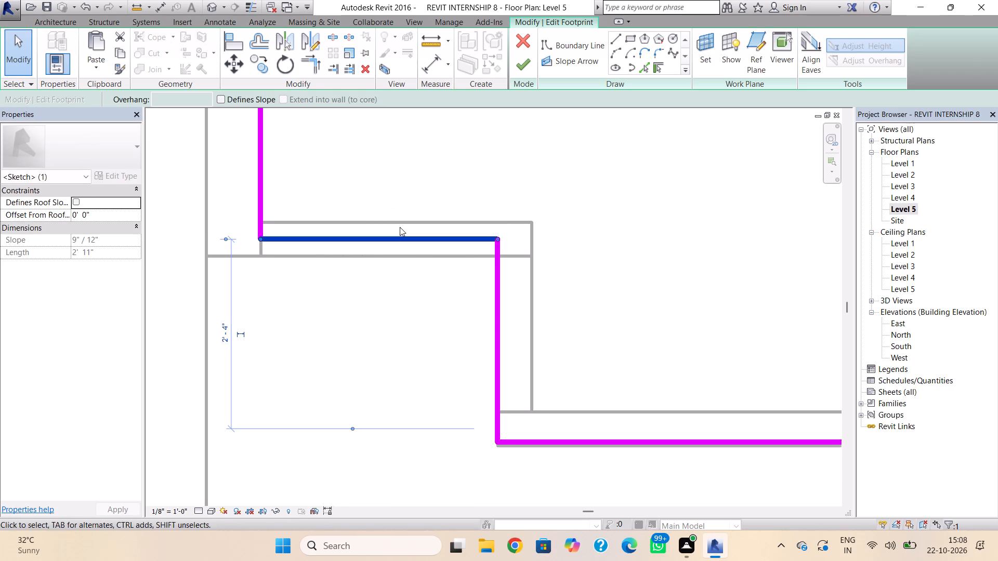
{"action": "key", "text": "Down"}
{"action": "key", "text": "Down"}
{"action": "key", "text": "Down"}
{"action": "key", "text": "Down"}
{"action": "key", "text": "Down"}
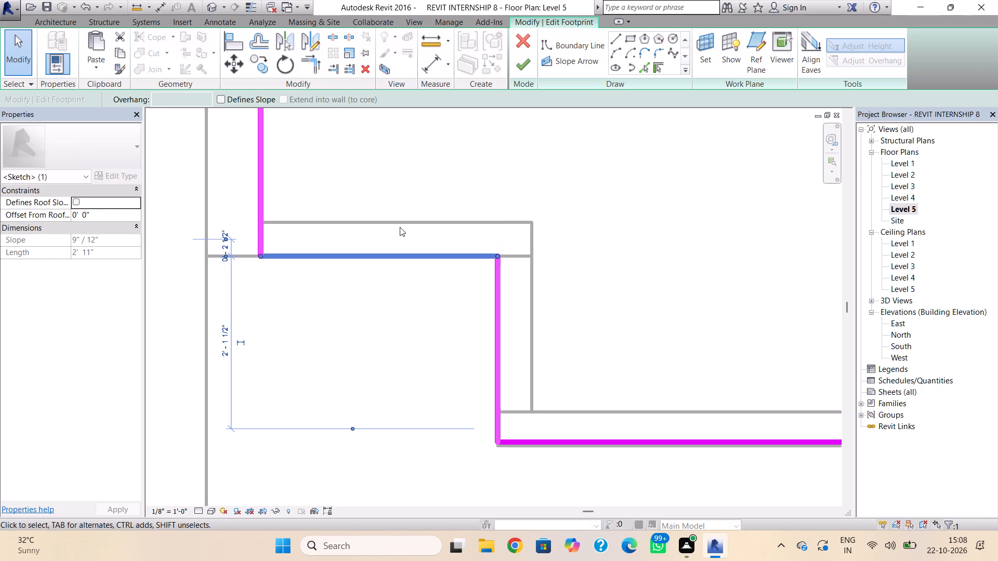
Move the roof footprint's left-side boundary line outward to the outer face of the left wall.
{"action": "middle_click_drag", "start_coordinate": [338, 246], "coordinate": [344, 349]}
{"action": "left_click", "coordinate": [267, 312]}
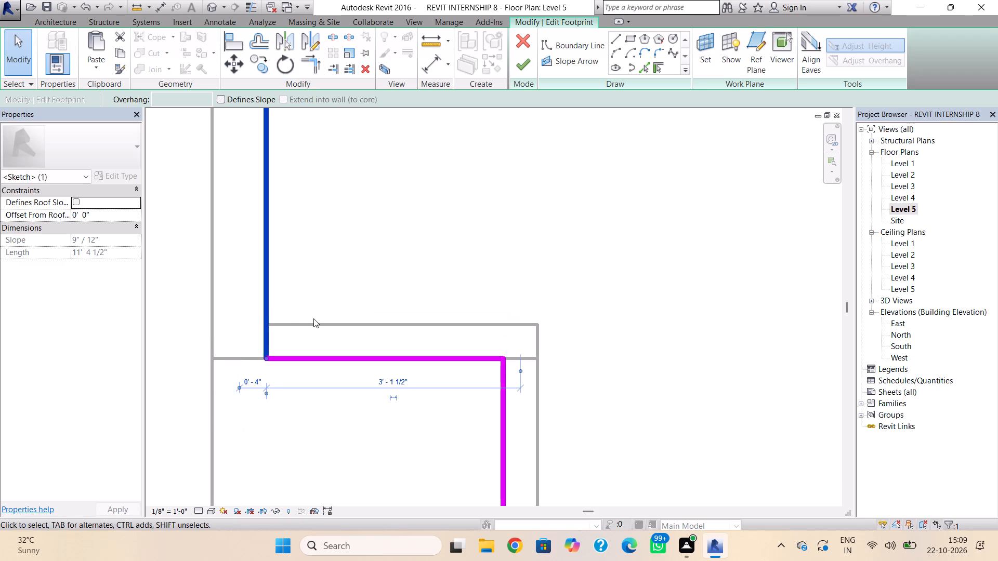
{"action": "key", "text": "Left"}
{"action": "key", "text": "Left"}
{"action": "key", "text": "Left"}
{"action": "key", "text": "Left"}
{"action": "key", "text": "Left"}
{"action": "key", "text": "Left"}
{"action": "key", "text": "Left"}
{"action": "key", "text": "Left"}
{"action": "key", "text": "Left"}
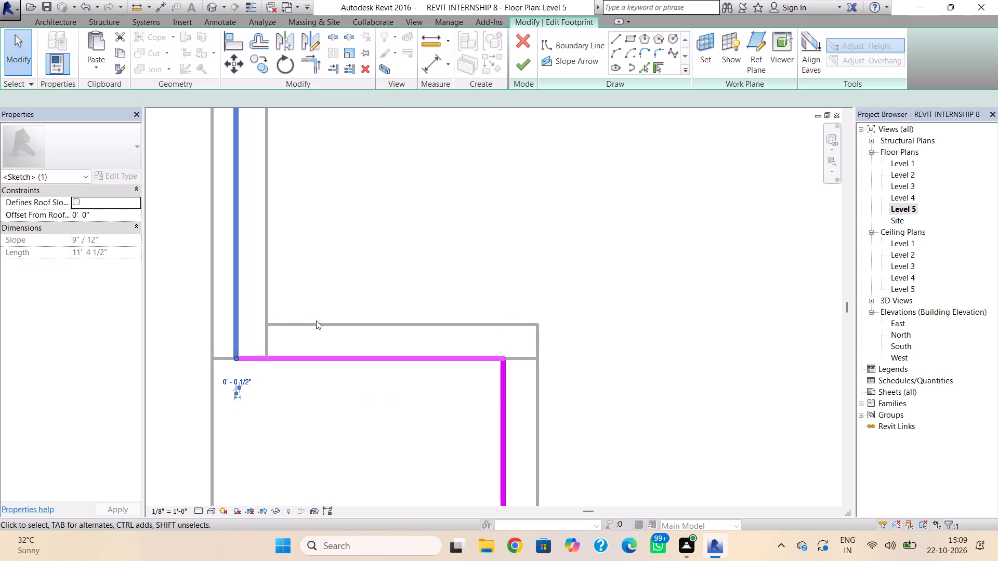
{"action": "key", "text": "Left"}
{"action": "key", "text": "Left"}
{"action": "key", "text": "Left"}
{"action": "key", "text": "Left"}
{"action": "key", "text": "Left"}
{"action": "key", "text": "Left"}
{"action": "key", "text": "Left"}
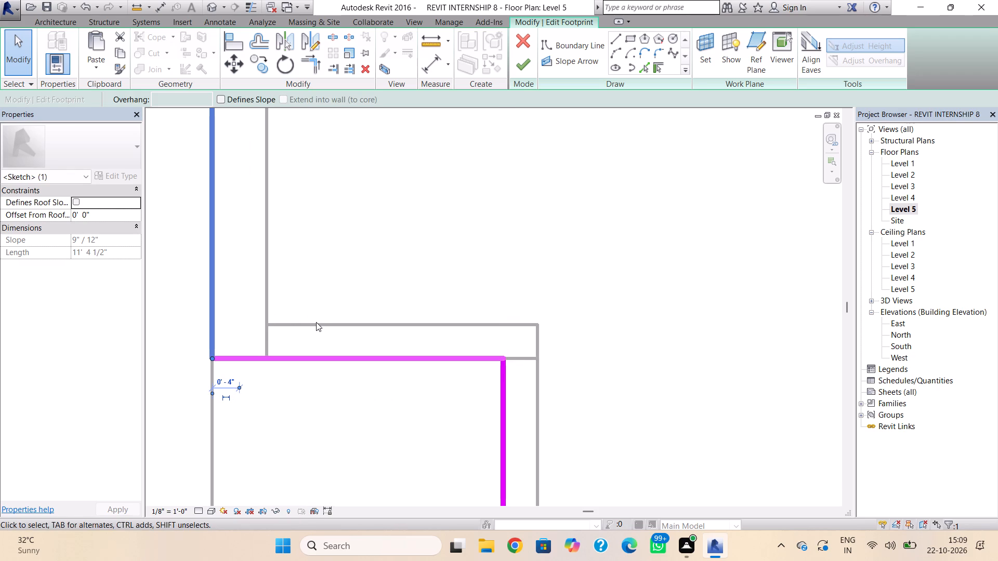
Move the roof footprint's rear boundary line outward to the outer face of the rear wall.
{"action": "scroll", "coordinate": [316, 322], "scroll_direction": "down", "scroll_amount": 3}
{"action": "middle_click_drag", "start_coordinate": [313, 331], "coordinate": [288, 389]}
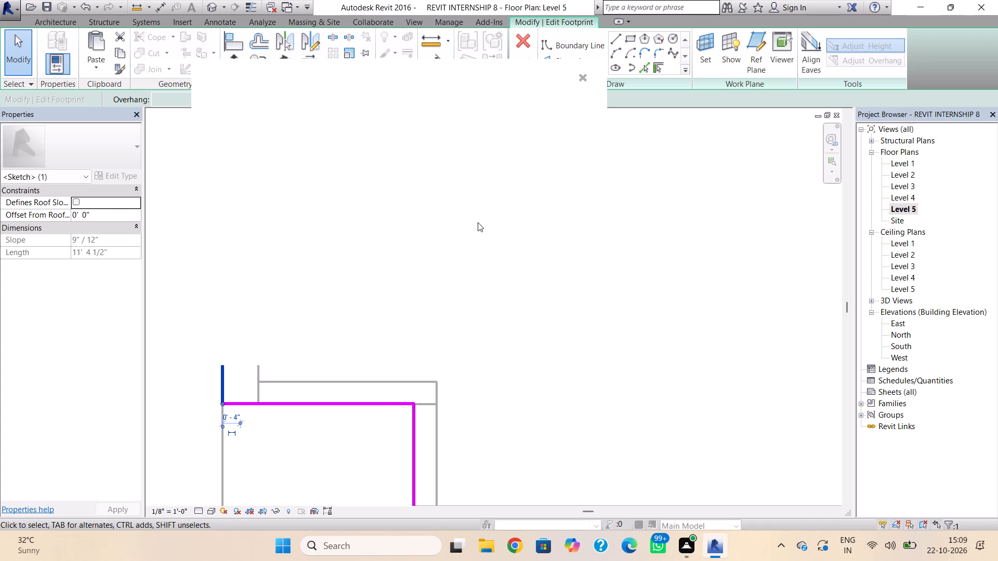
{"action": "left_click", "coordinate": [582, 73]}
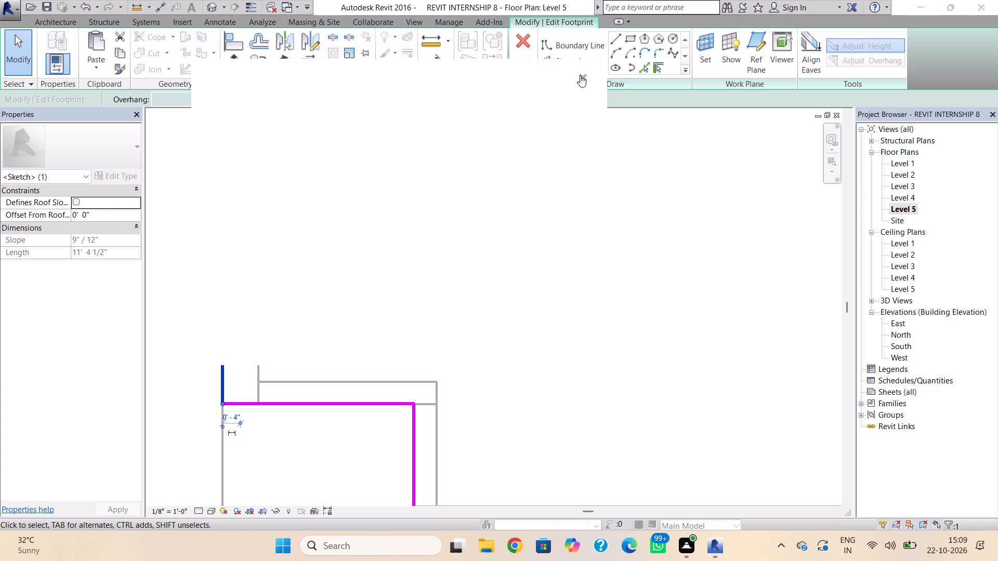
{"action": "scroll", "coordinate": [510, 191], "scroll_direction": "down", "scroll_amount": 3}
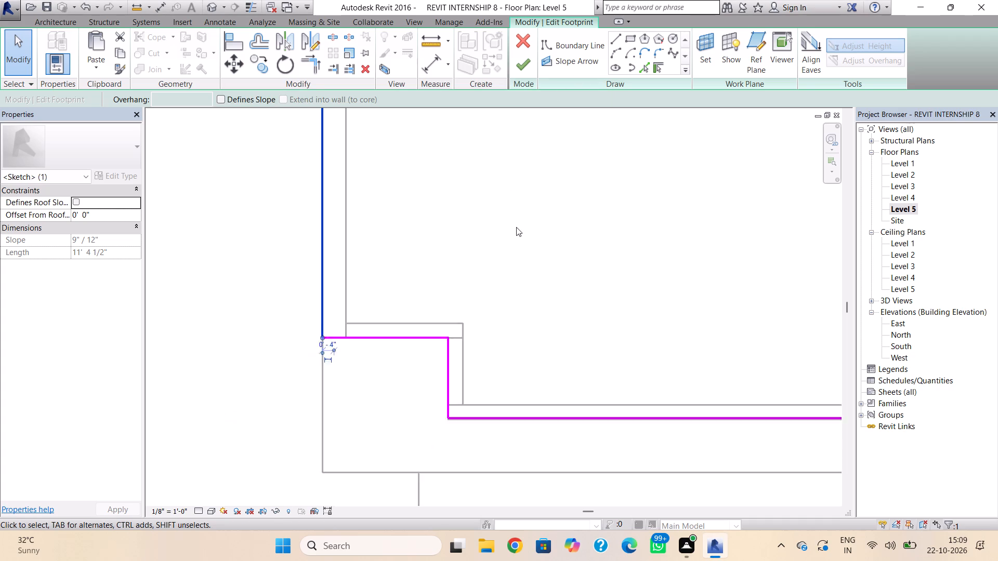
{"action": "middle_click_drag", "start_coordinate": [517, 239], "coordinate": [470, 372]}
{"action": "middle_click_drag", "start_coordinate": [517, 288], "coordinate": [478, 440]}
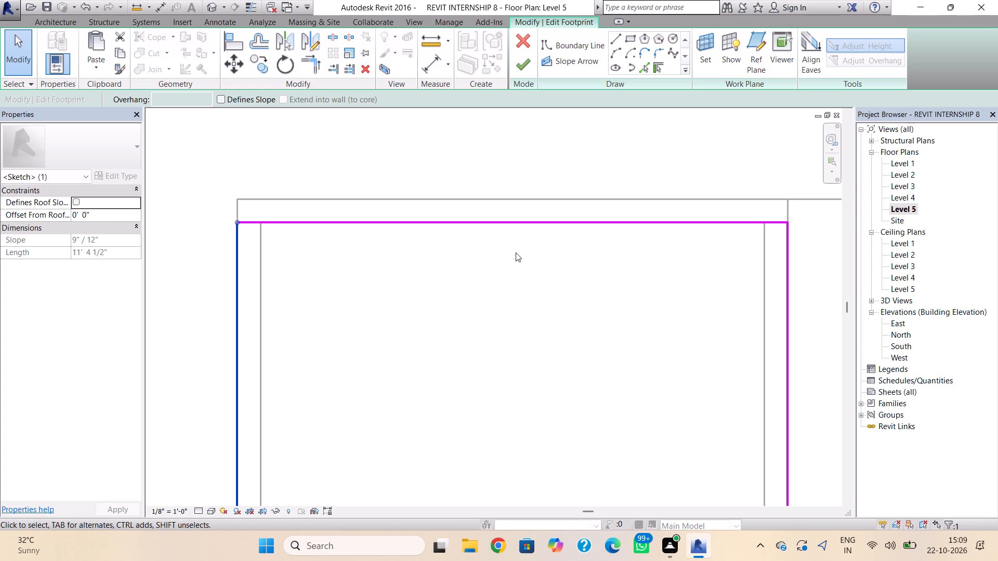
{"action": "left_click", "coordinate": [518, 223]}
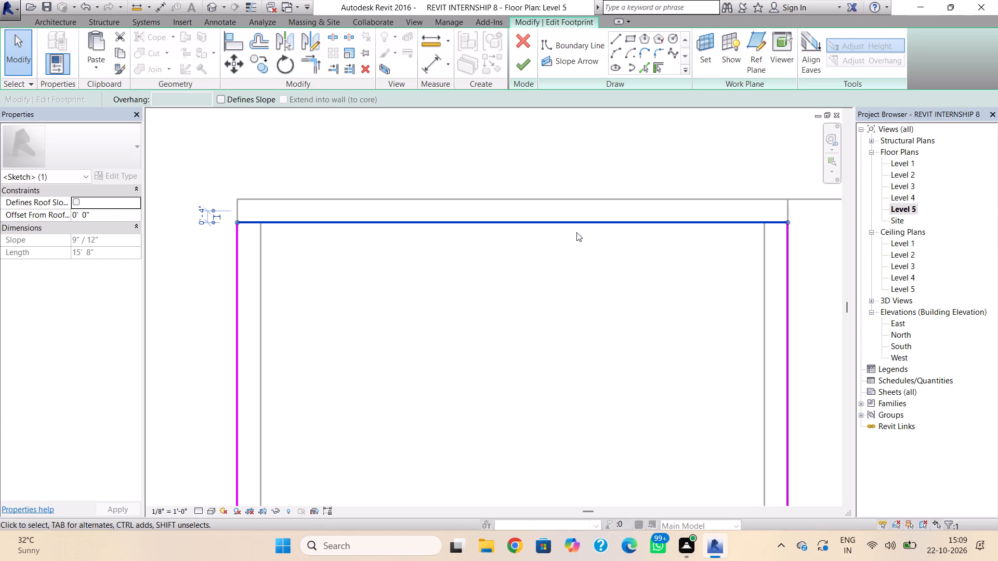
{"action": "key", "text": "Up"}
{"action": "key", "text": "Up"}
{"action": "key", "text": "Up"}
{"action": "key", "text": "Up"}
{"action": "key", "text": "Up"}
{"action": "key", "text": "Up"}
{"action": "key", "text": "Up"}
{"action": "key", "text": "Up"}
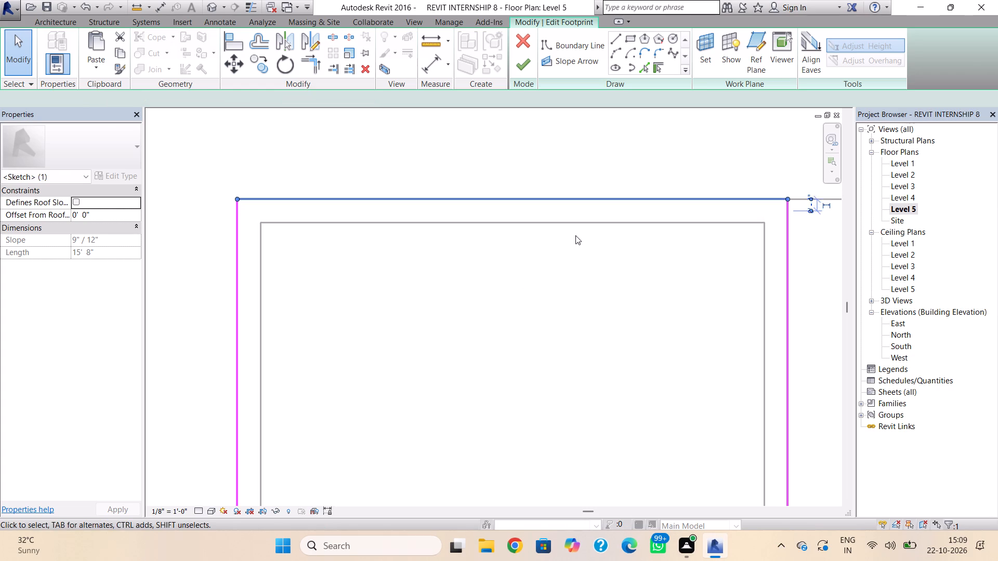
Nudge the front boundary line slightly outward onto the front wall's outer face and finish the roof footprint edit.
{"action": "scroll", "coordinate": [555, 234], "scroll_direction": "down", "scroll_amount": 2}
{"action": "middle_click_drag", "start_coordinate": [555, 245], "coordinate": [505, 164]}
{"action": "scroll", "coordinate": [556, 245], "scroll_direction": "down", "scroll_amount": 1}
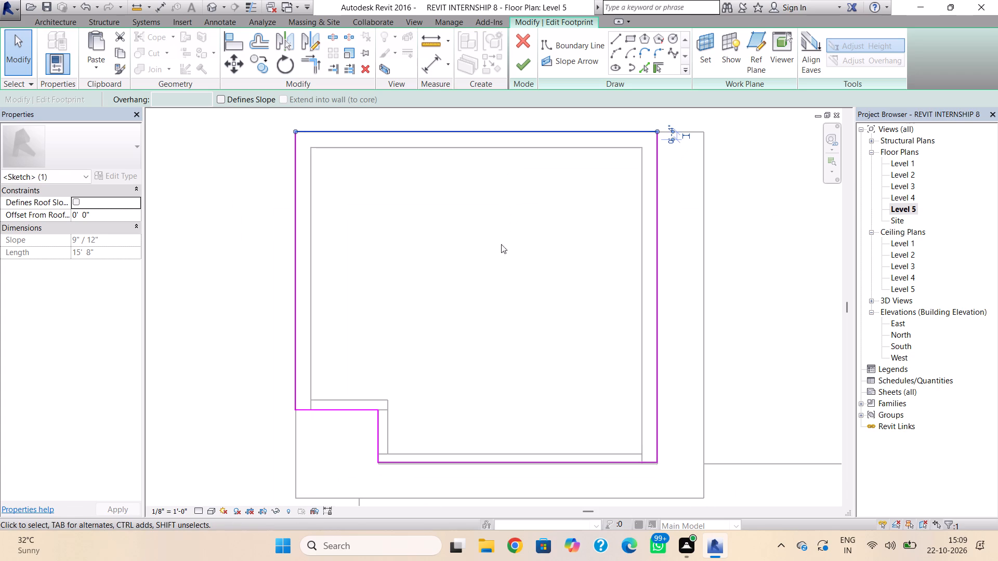
{"action": "scroll", "coordinate": [469, 447], "scroll_direction": "up", "scroll_amount": 1}
{"action": "middle_click_drag", "start_coordinate": [468, 440], "coordinate": [458, 347]}
{"action": "scroll", "coordinate": [480, 380], "scroll_direction": "up", "scroll_amount": 2}
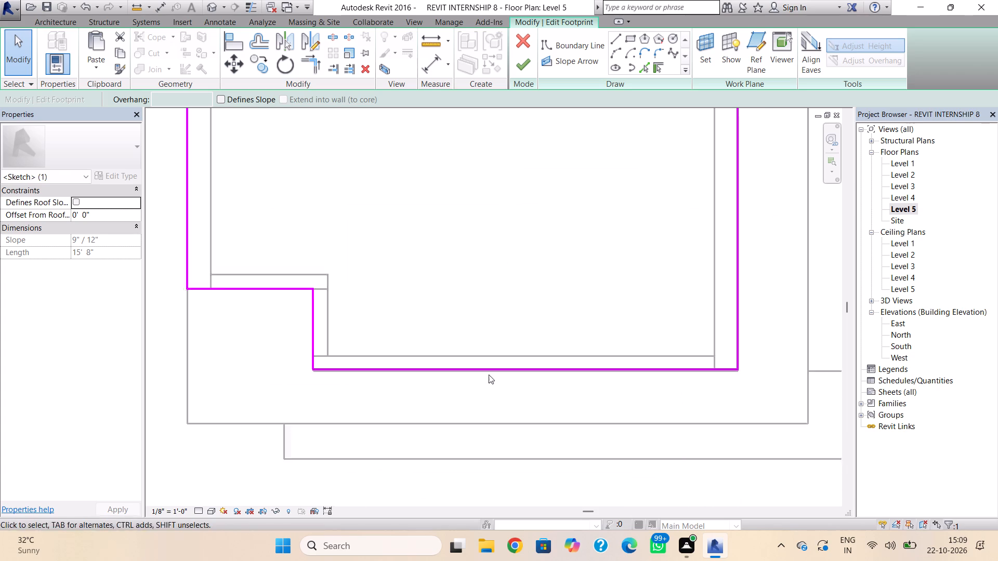
{"action": "scroll", "coordinate": [489, 375], "scroll_direction": "up", "scroll_amount": 2}
{"action": "left_click", "coordinate": [510, 367]}
{"action": "scroll", "coordinate": [536, 378], "scroll_direction": "up", "scroll_amount": 6}
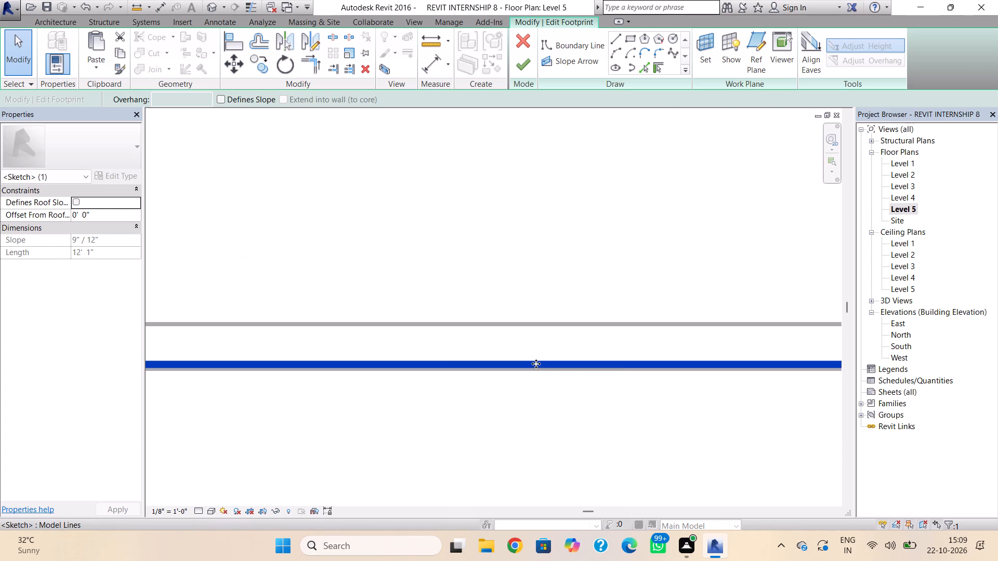
{"action": "key", "text": "Down"}
{"action": "scroll", "coordinate": [536, 364], "scroll_direction": "down", "scroll_amount": 1}
{"action": "middle_click_drag", "start_coordinate": [536, 364], "coordinate": [444, 288]}
{"action": "scroll", "coordinate": [513, 339], "scroll_direction": "down", "scroll_amount": 1}
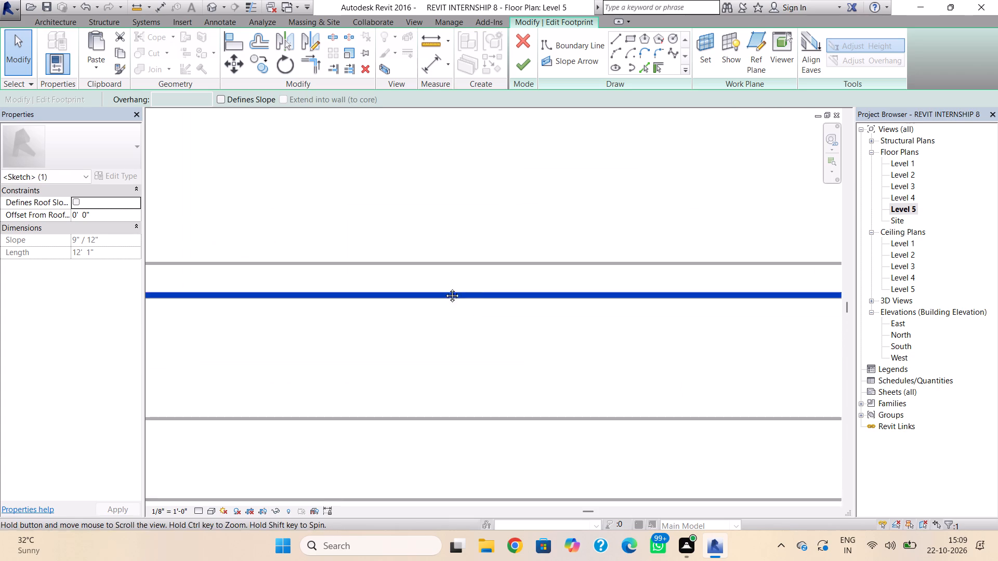
{"action": "middle_click_drag", "start_coordinate": [444, 288], "coordinate": [439, 288]}
{"action": "scroll", "coordinate": [460, 302], "scroll_direction": "down", "scroll_amount": 6}
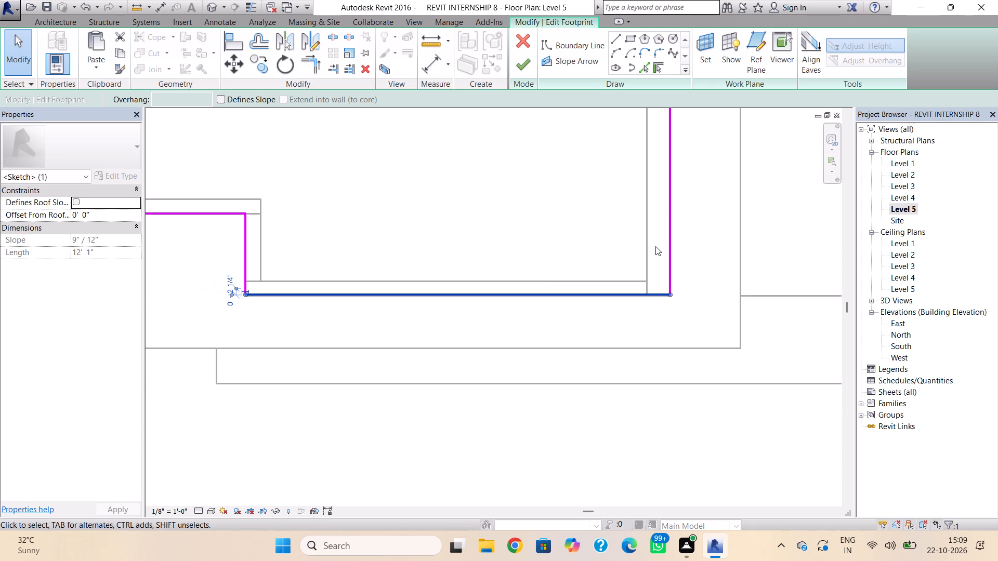
{"action": "left_click", "coordinate": [529, 56]}
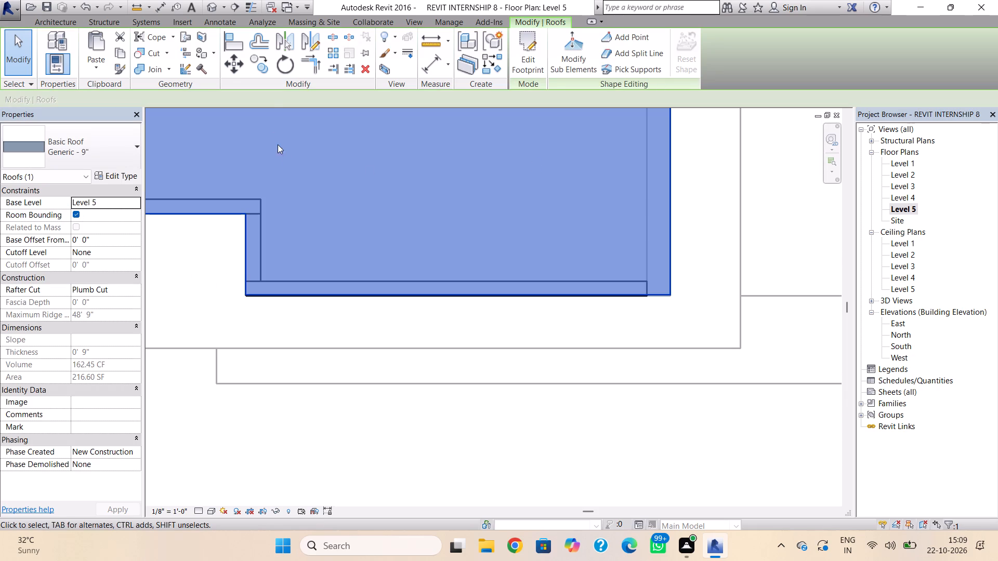
Examine the Level 5 roof's edges against the walls in the 3D view and select the roof.
{"action": "left_click", "coordinate": [209, 6]}
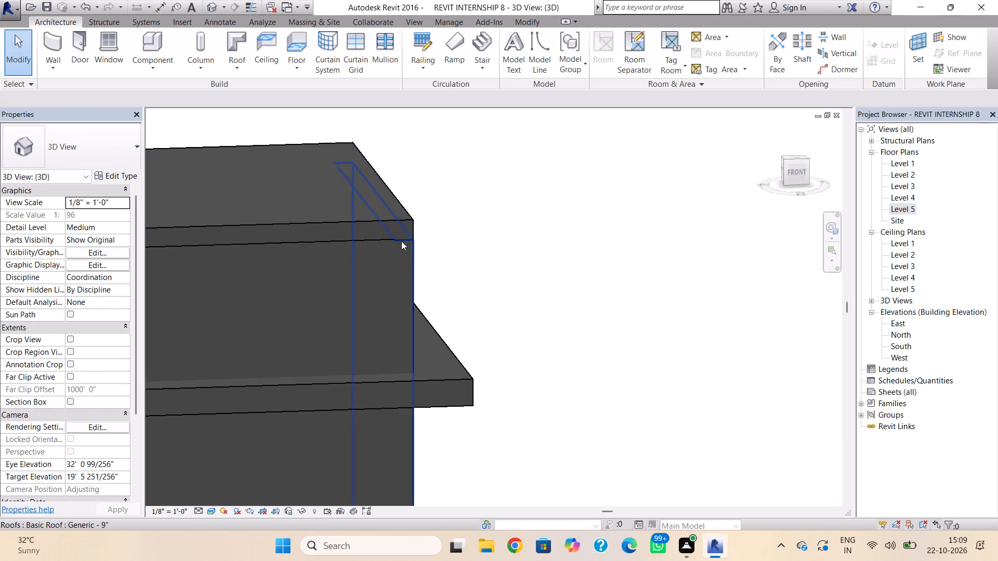
{"action": "scroll", "coordinate": [379, 251], "scroll_direction": "down", "scroll_amount": 2}
{"action": "middle_click_drag", "start_coordinate": [409, 269], "coordinate": [471, 265]}
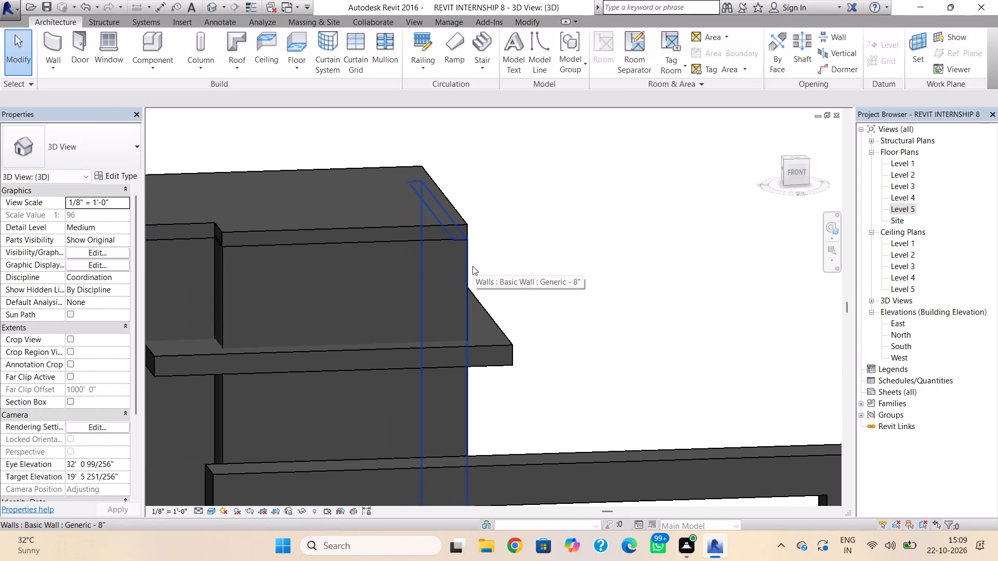
{"action": "left_click", "coordinate": [463, 224]}
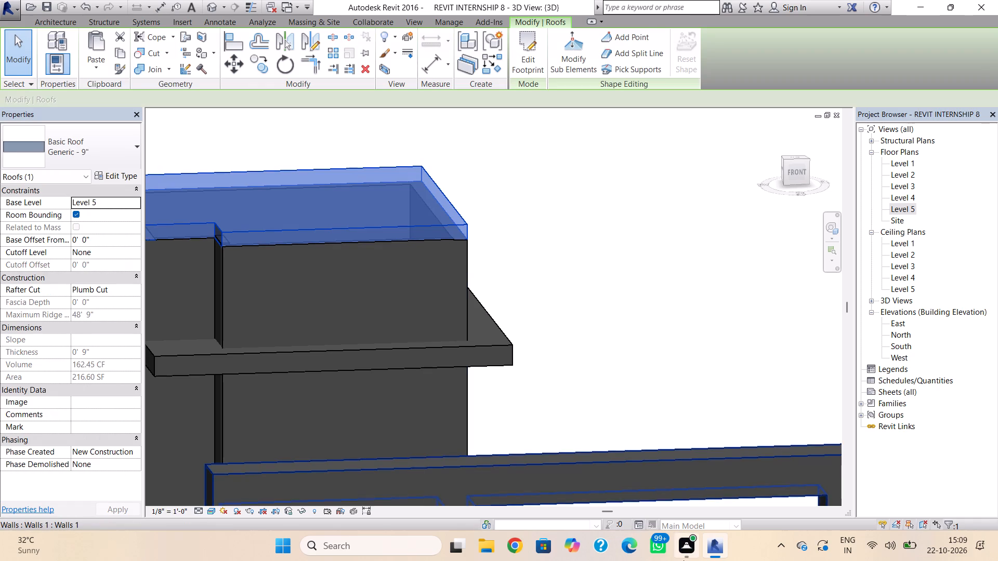
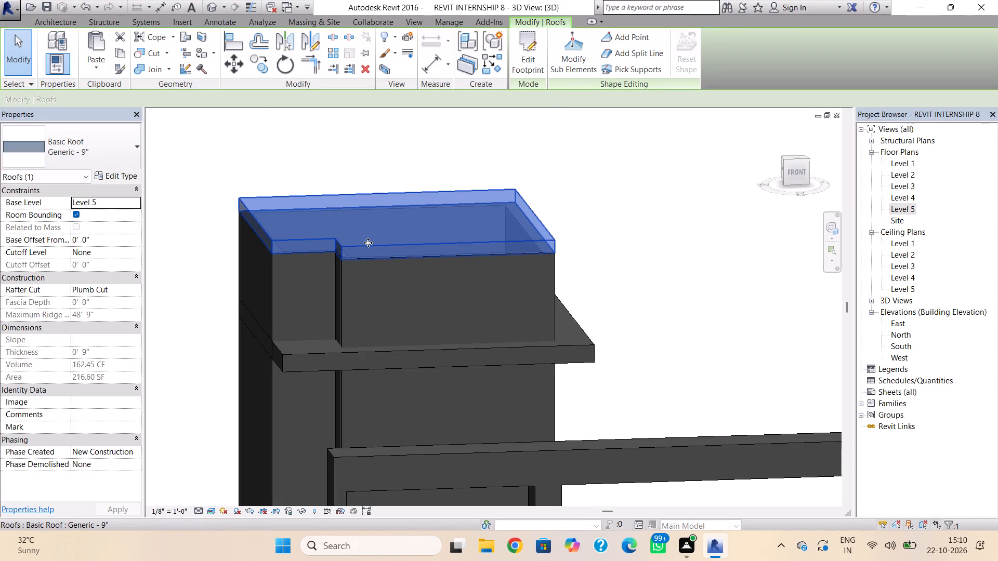
Reopen the top roof's footprint in the Level 5 plan and move its front boundary line about 8 inches outward.
{"action": "left_click", "coordinate": [214, 4]}
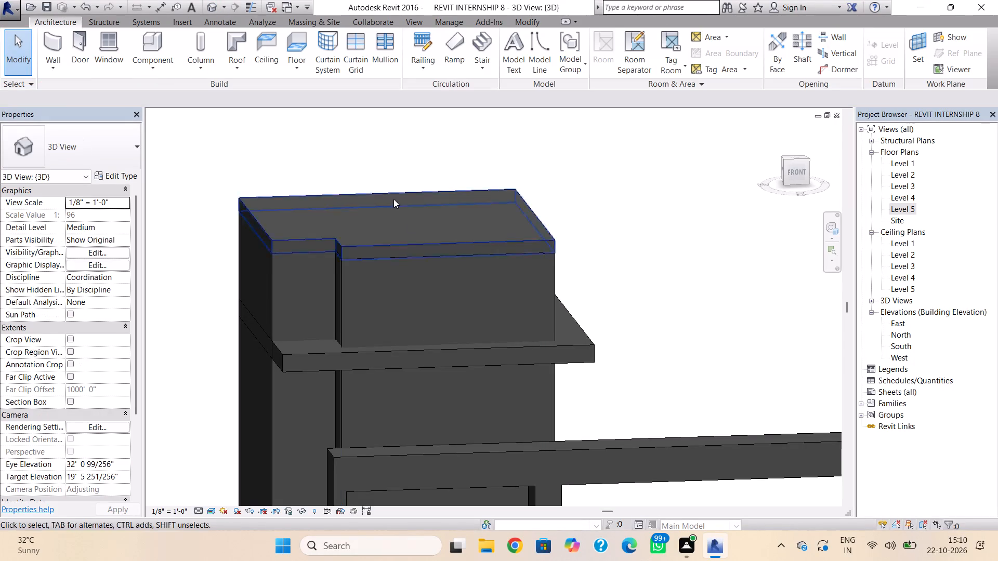
{"action": "double_click", "coordinate": [420, 244]}
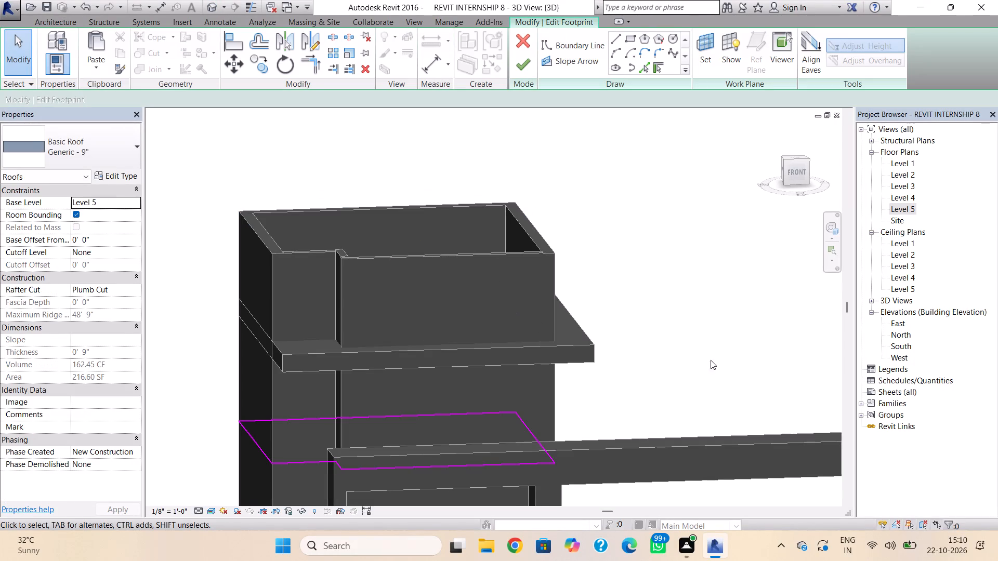
{"action": "left_click", "coordinate": [908, 208]}
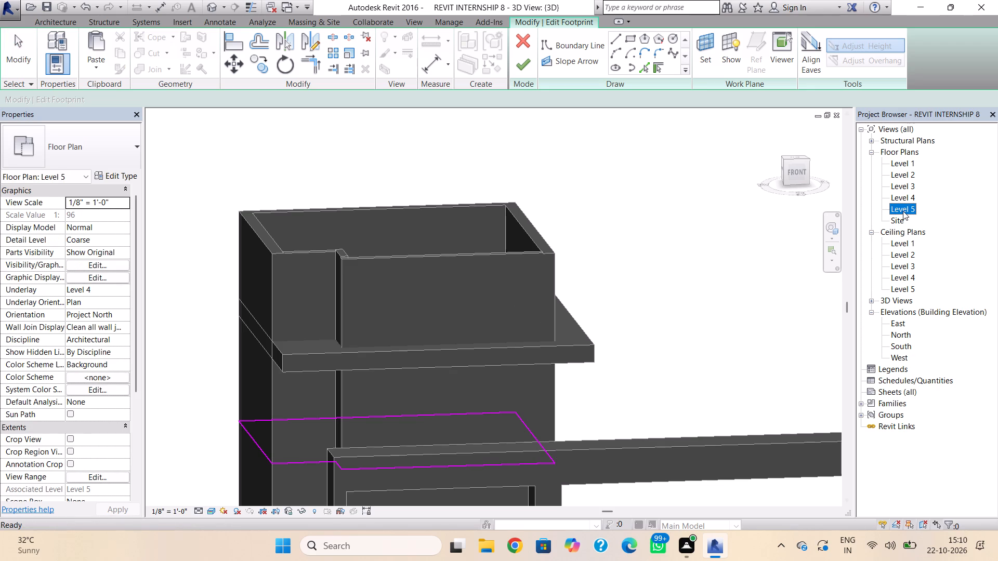
{"action": "double_click", "coordinate": [903, 211]}
{"action": "scroll", "coordinate": [659, 311], "scroll_direction": "down", "scroll_amount": 1}
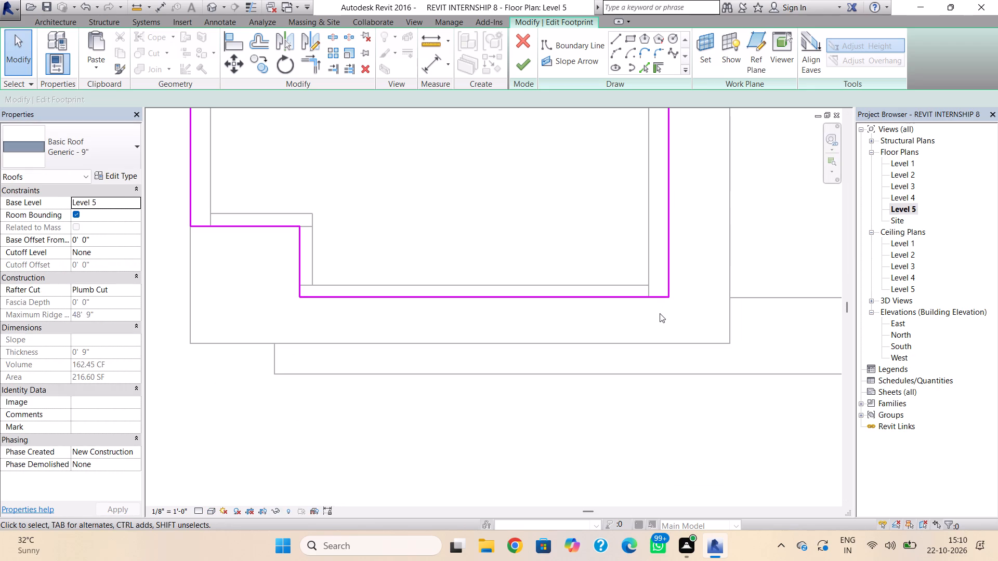
{"action": "left_click", "coordinate": [646, 298]}
{"action": "key", "text": "Down"}
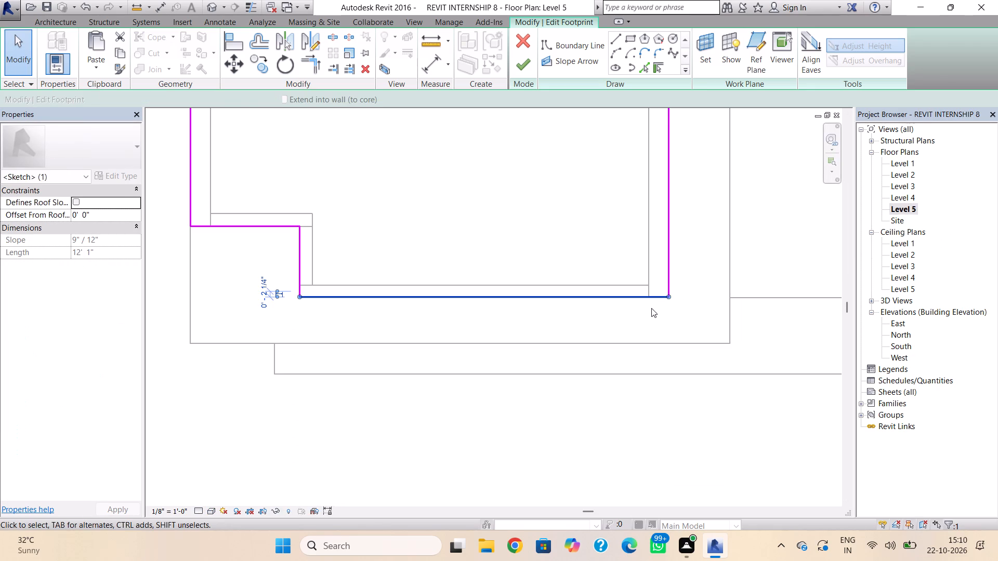
{"action": "key", "text": "Down"}
{"action": "key", "text": "Down"}
{"action": "key", "text": "Down"}
{"action": "key", "text": "Down"}
{"action": "key", "text": "Down"}
{"action": "key", "text": "Down"}
{"action": "key", "text": "Down"}
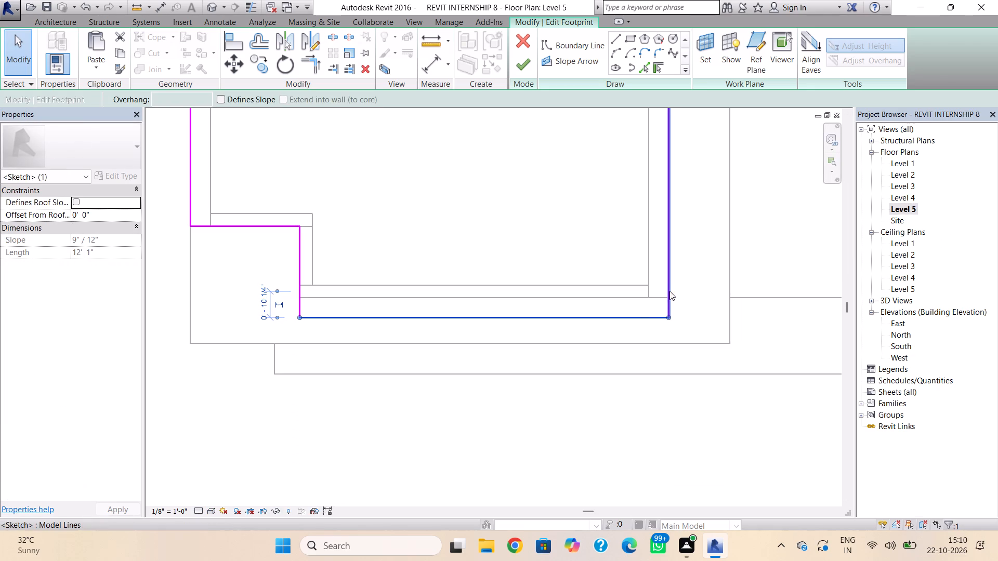
Move the roof footprint's right-side boundary line about 8 inches outward beyond the right wall.
{"action": "left_click", "coordinate": [671, 288]}
{"action": "key", "text": "Right"}
{"action": "key", "text": "Right"}
{"action": "key", "text": "Right"}
{"action": "key", "text": "Right"}
{"action": "key", "text": "Right"}
{"action": "key", "text": "Right"}
{"action": "key", "text": "Right"}
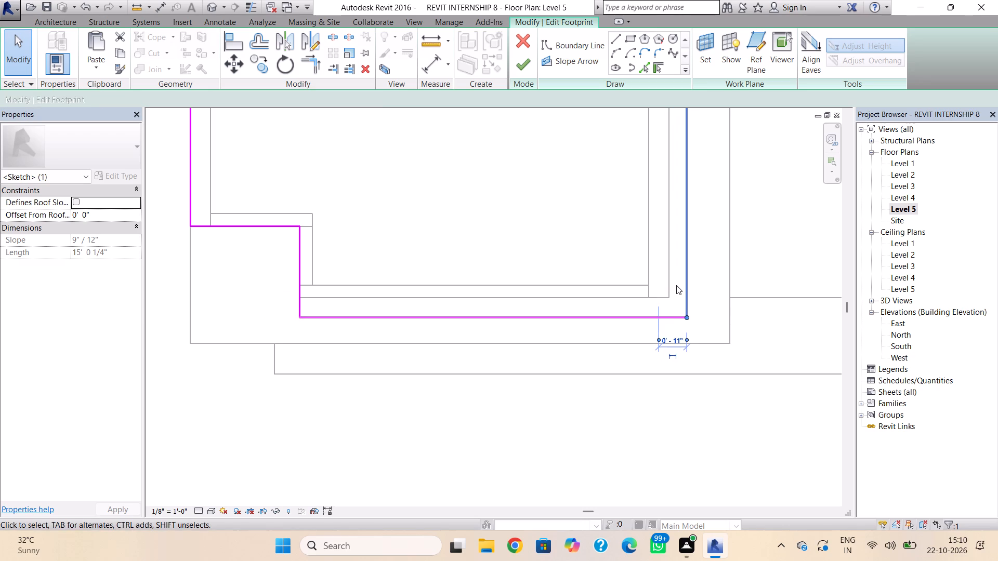
{"action": "key", "text": "Right"}
{"action": "scroll", "coordinate": [675, 286], "scroll_direction": "down", "scroll_amount": 1}
{"action": "middle_click_drag", "start_coordinate": [675, 286], "coordinate": [679, 309]}
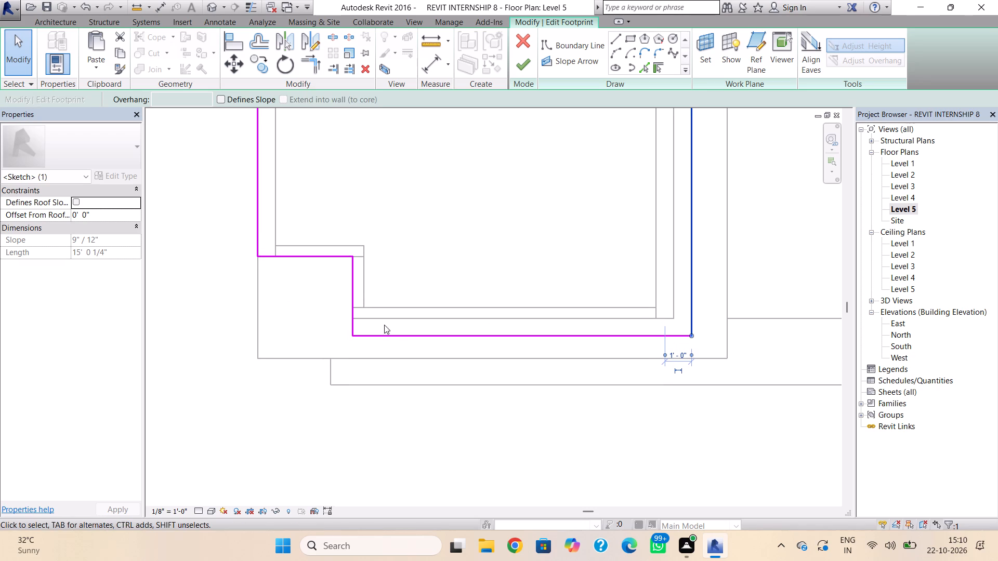
Move the notch's short side boundary line about 1 inch outward, finish the footprint edit and show the roof in 3D.
{"action": "left_click", "coordinate": [356, 301]}
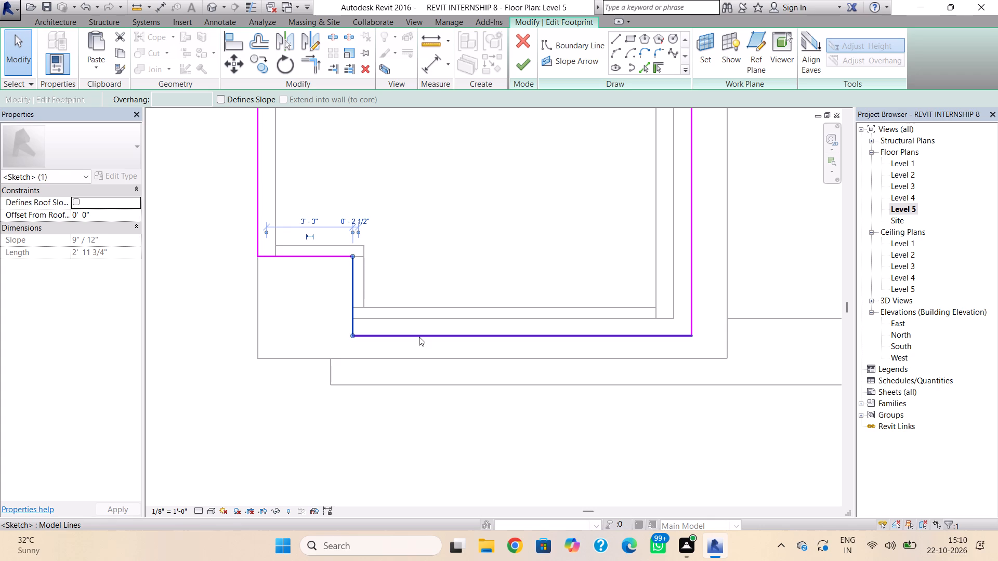
{"action": "key", "text": "Left"}
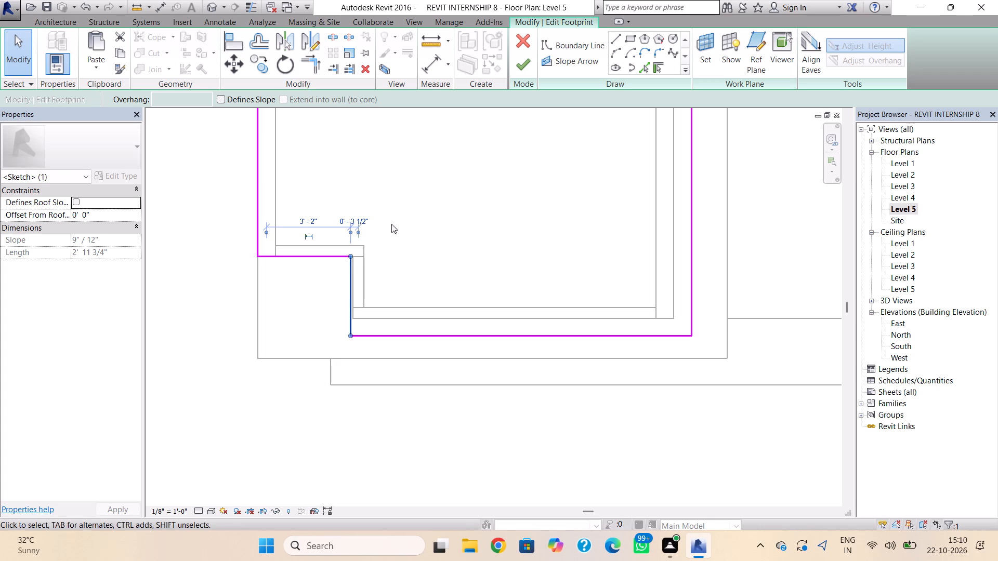
{"action": "left_click", "coordinate": [525, 68]}
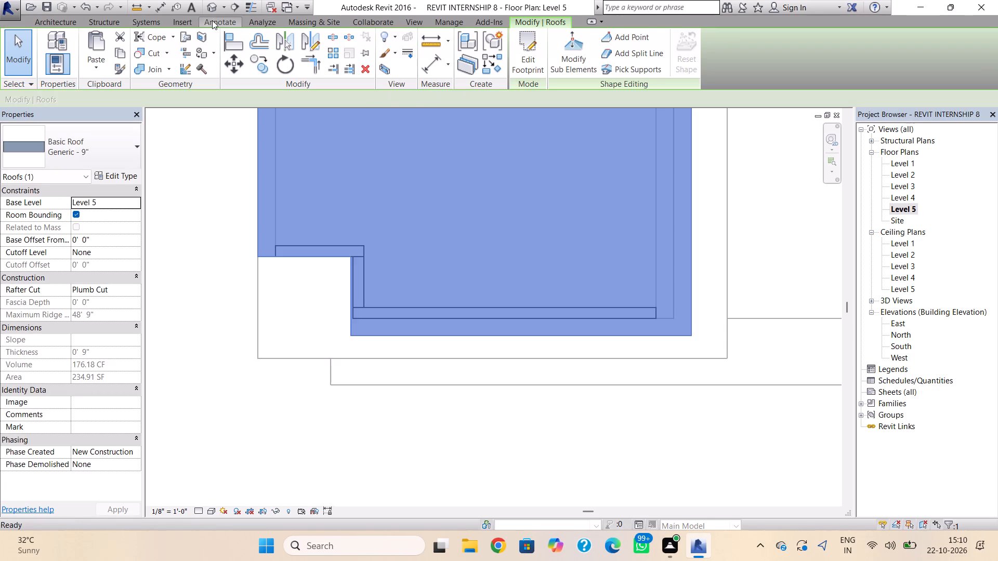
{"action": "left_click", "coordinate": [207, 0]}
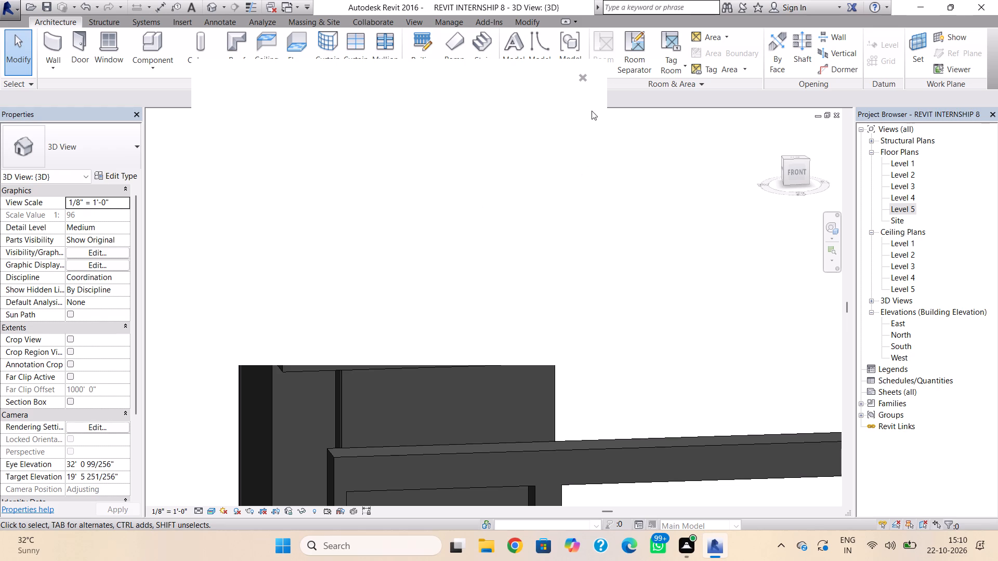
{"action": "left_click", "coordinate": [585, 79]}
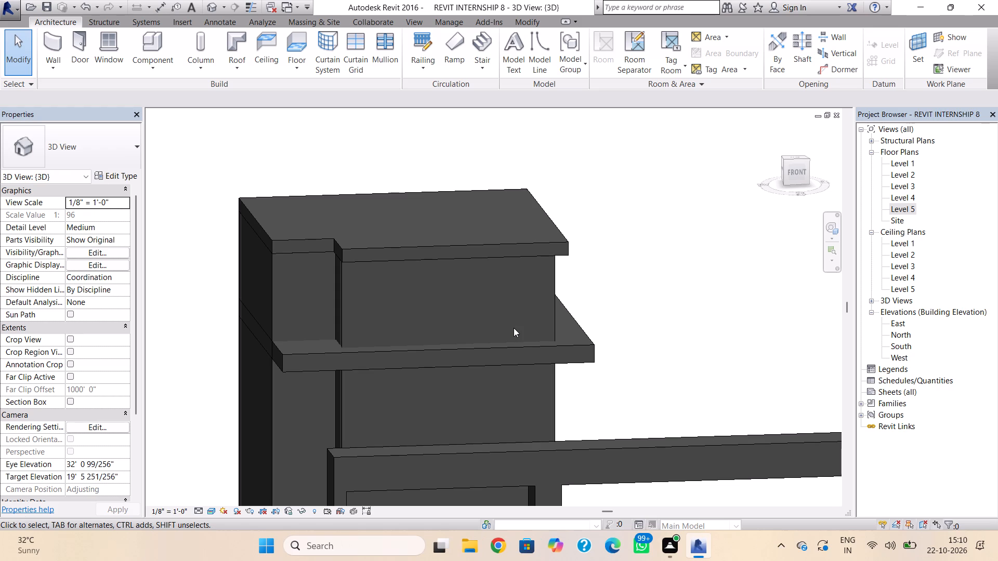
Lower the top of the tower's Generic - 5" front wall from the upper roof to the top of the projecting frame.
{"action": "scroll", "coordinate": [505, 340], "scroll_direction": "down", "scroll_amount": 1}
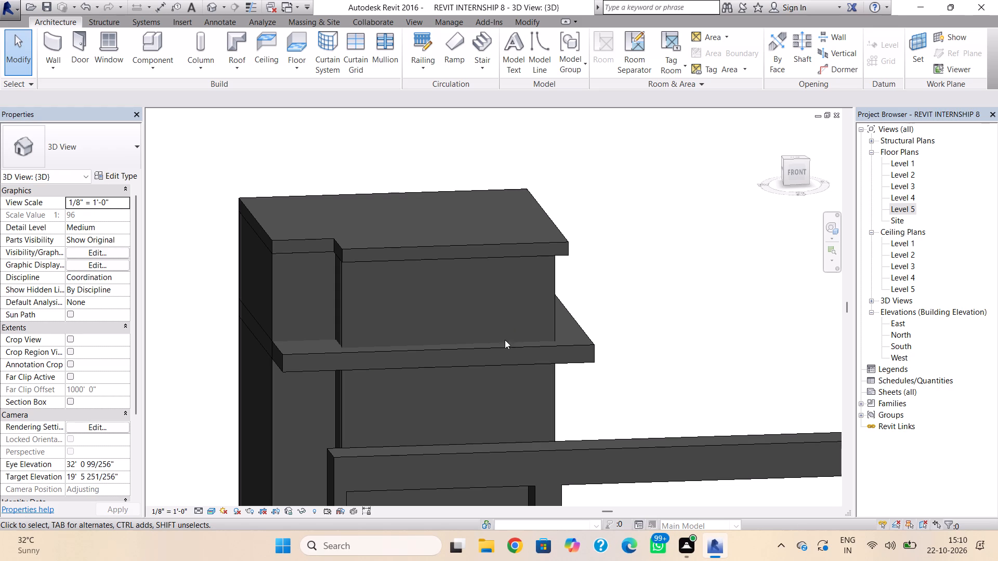
{"action": "scroll", "coordinate": [505, 340], "scroll_direction": "down", "scroll_amount": 2}
{"action": "middle_click_drag", "start_coordinate": [502, 353], "coordinate": [507, 319]}
{"action": "middle_click_drag", "start_coordinate": [415, 355], "coordinate": [427, 321]}
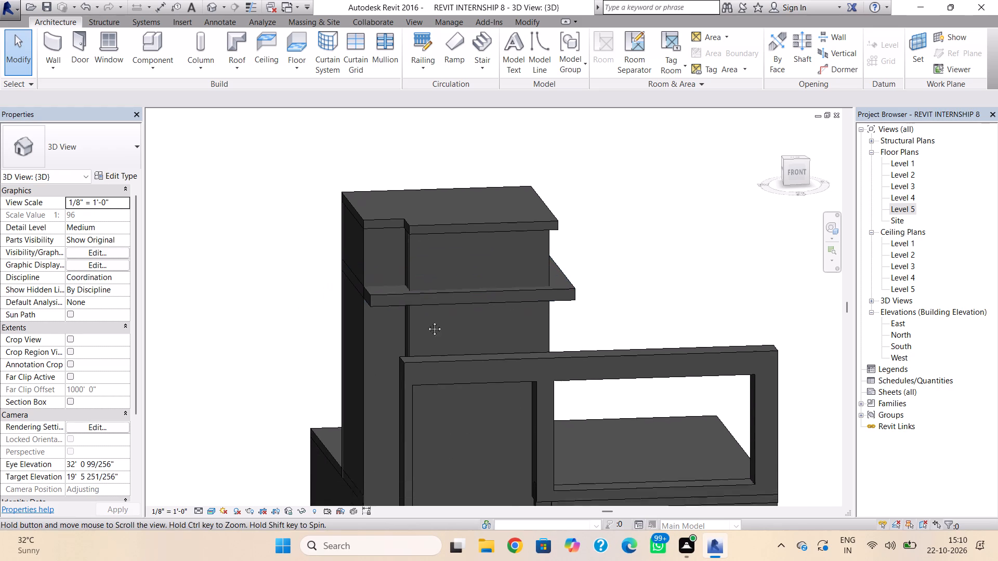
{"action": "middle_click_drag", "start_coordinate": [427, 321], "coordinate": [491, 247]}
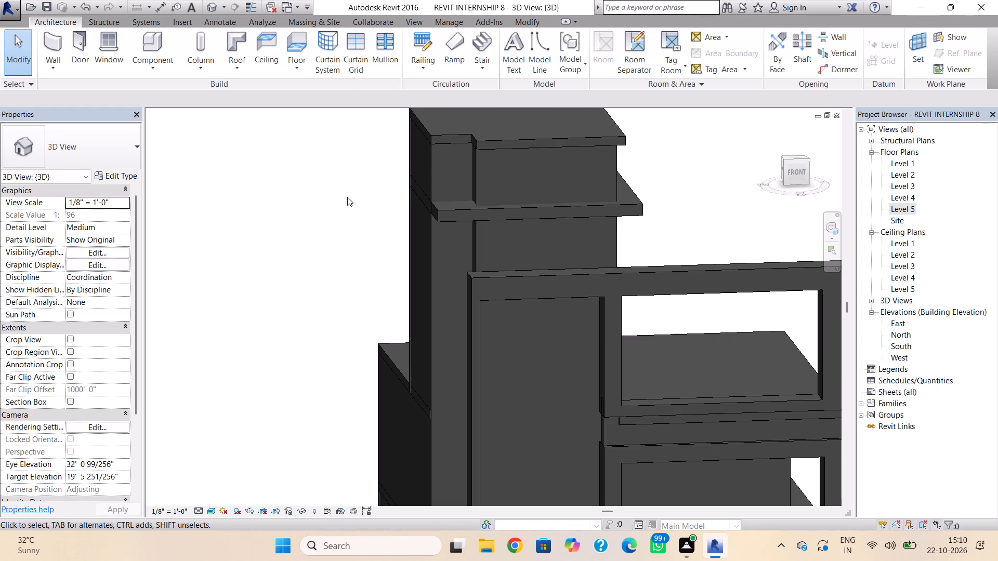
{"action": "left_click", "coordinate": [480, 173]}
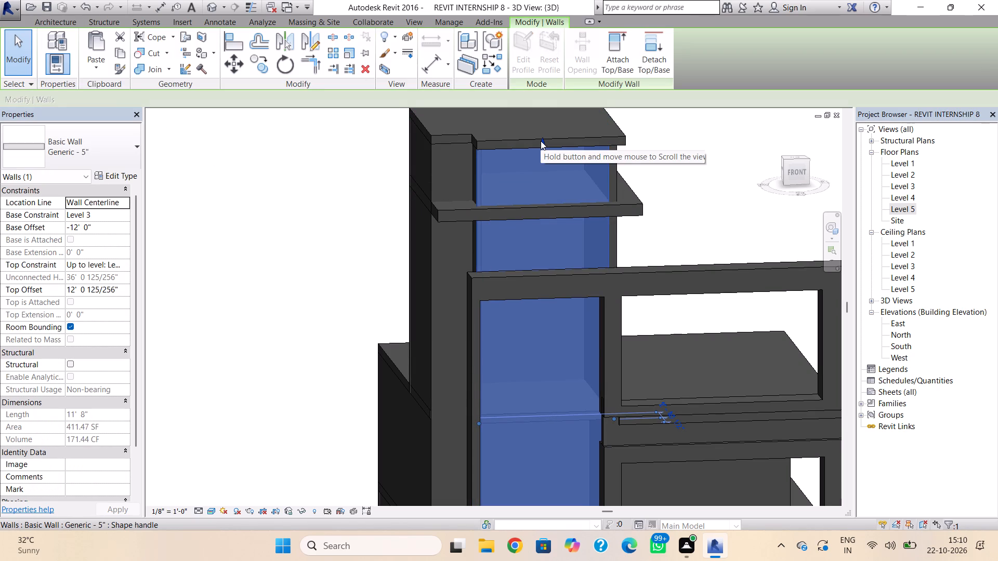
{"action": "left_click_drag", "start_coordinate": [541, 141], "coordinate": [553, 271]}
Lower the top of the short return wall beside the notch to the projecting frame's top, with a top offset of about 1' 3".
{"action": "left_click", "coordinate": [474, 158]}
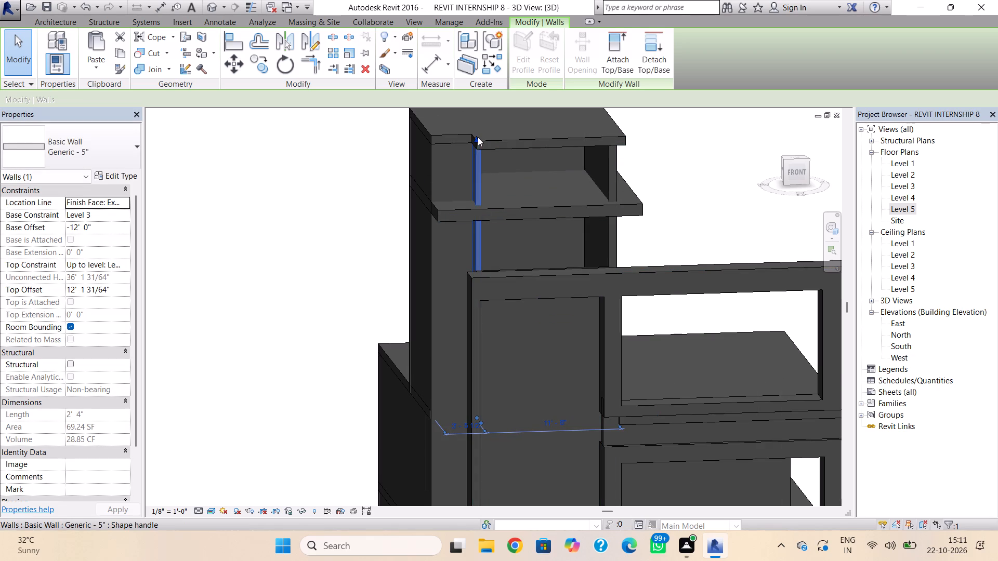
{"action": "left_click_drag", "start_coordinate": [478, 137], "coordinate": [481, 270]}
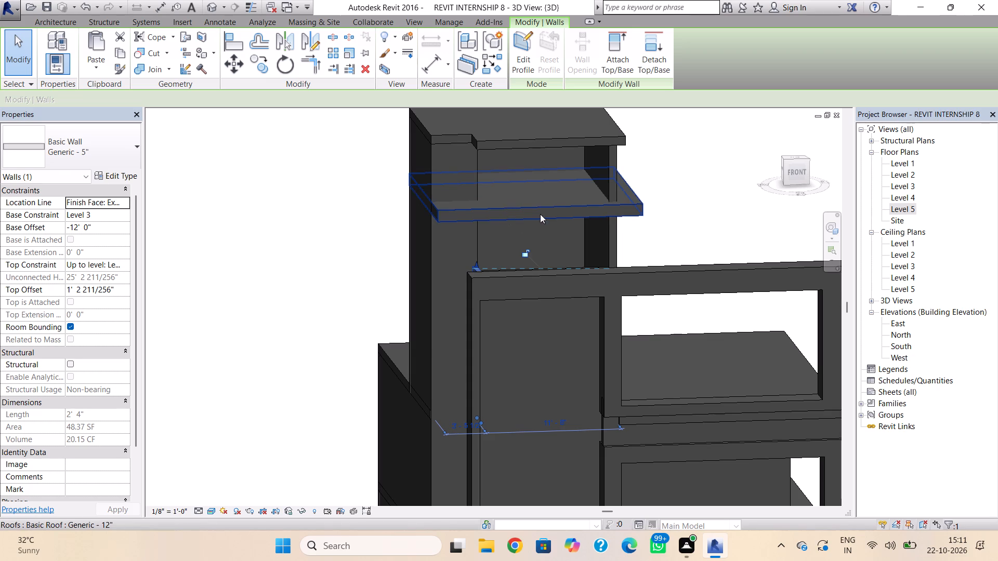
{"action": "scroll", "coordinate": [556, 209], "scroll_direction": "down", "scroll_amount": 1}
{"action": "middle_click_drag", "start_coordinate": [565, 218], "coordinate": [569, 244]}
{"action": "left_click", "coordinate": [682, 191]}
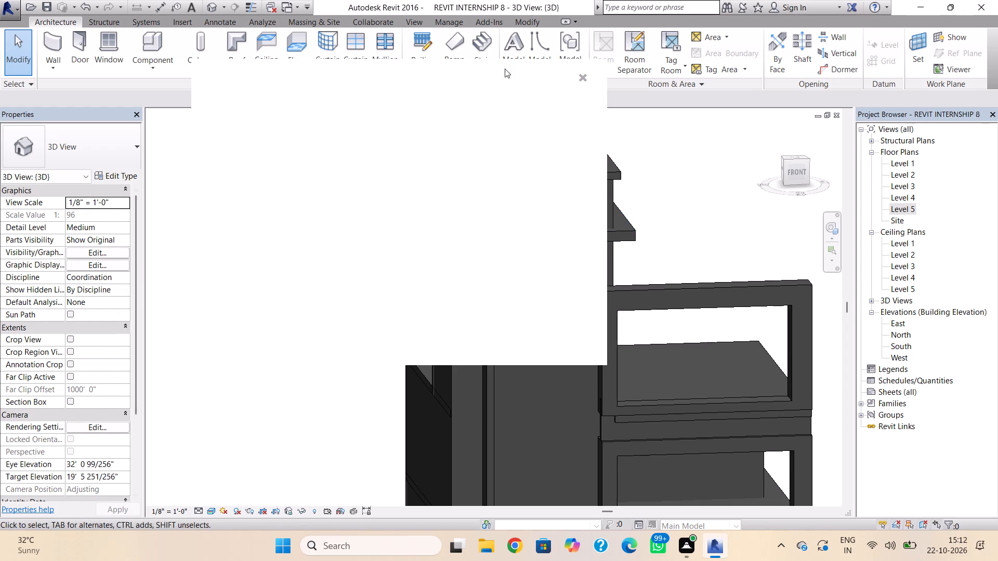
{"action": "left_click", "coordinate": [583, 77]}
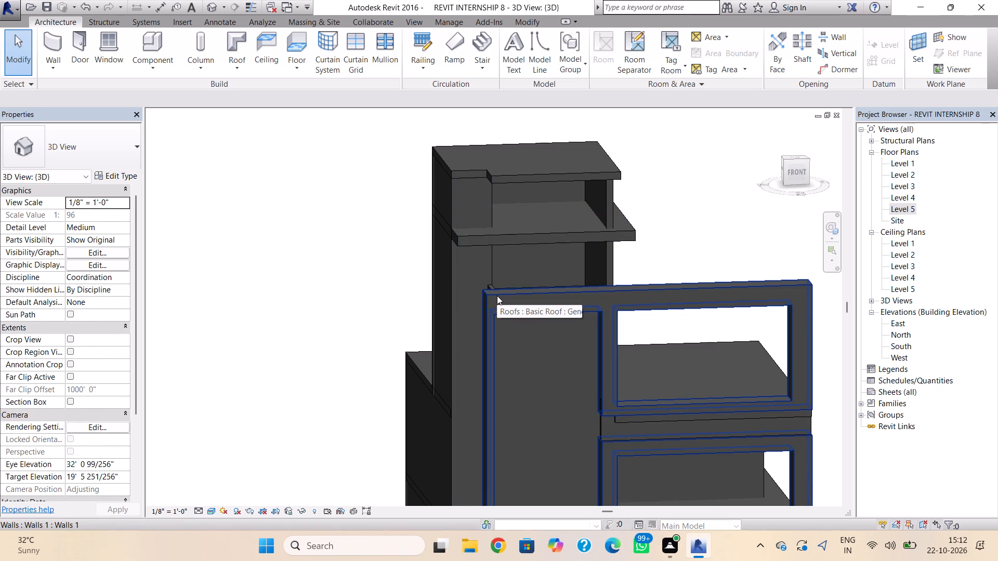
On Level 4, draw a Generic - 8" wall from the short front wall's end straight across to the right wall.
{"action": "scroll", "coordinate": [498, 292], "scroll_direction": "up", "scroll_amount": 1}
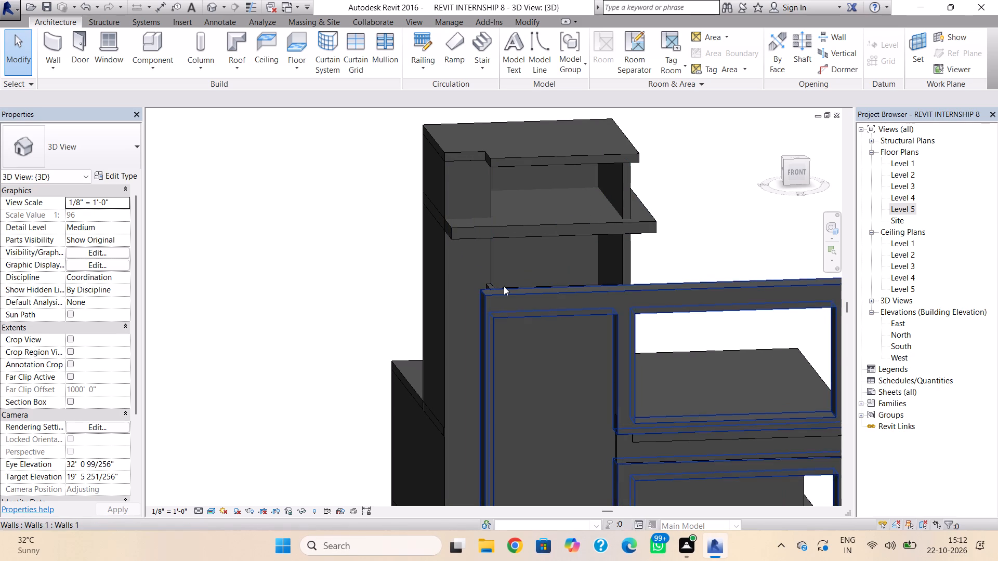
{"action": "scroll", "coordinate": [504, 286], "scroll_direction": "up", "scroll_amount": 3}
{"action": "left_click", "coordinate": [507, 285]}
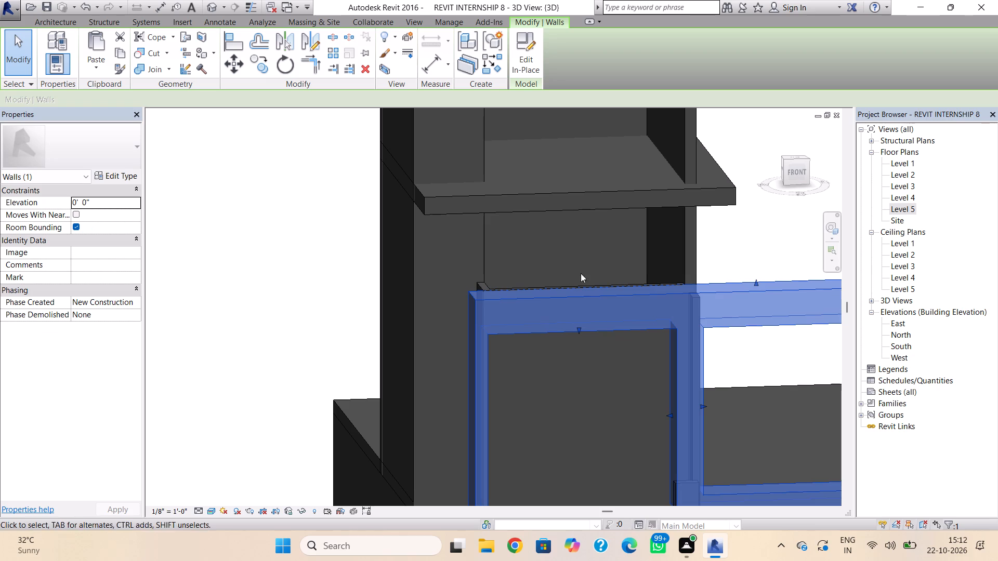
{"action": "double_click", "coordinate": [905, 200]}
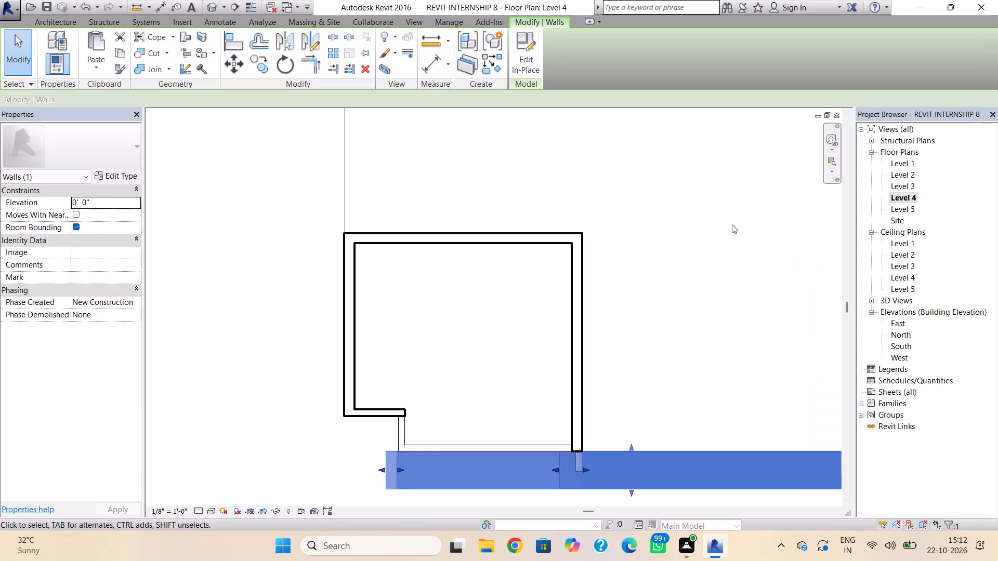
{"action": "scroll", "coordinate": [548, 281], "scroll_direction": "down", "scroll_amount": 1}
{"action": "middle_click_drag", "start_coordinate": [530, 261], "coordinate": [524, 251]}
{"action": "left_click", "coordinate": [668, 267]}
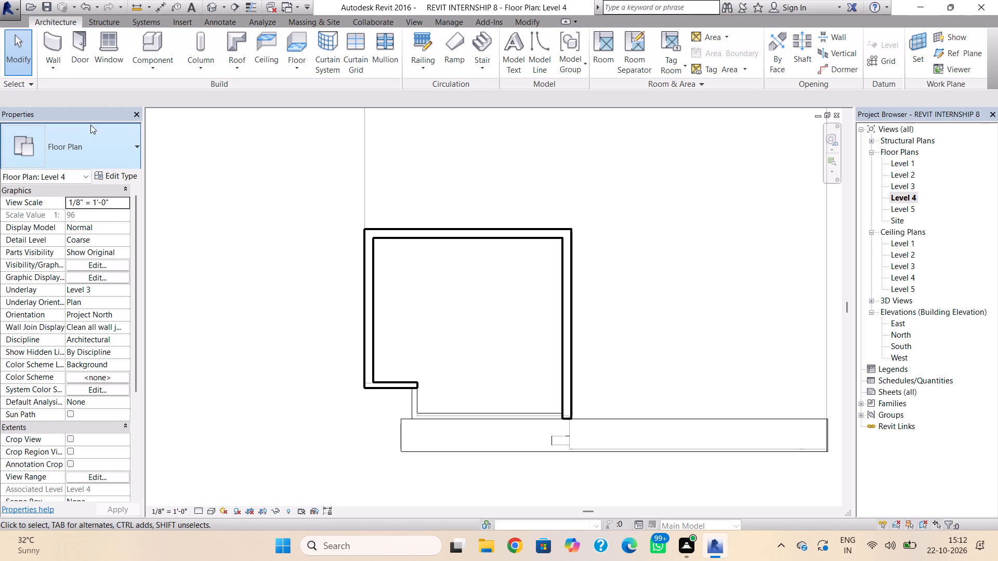
{"action": "left_click", "coordinate": [42, 38]}
{"action": "left_click", "coordinate": [72, 161]}
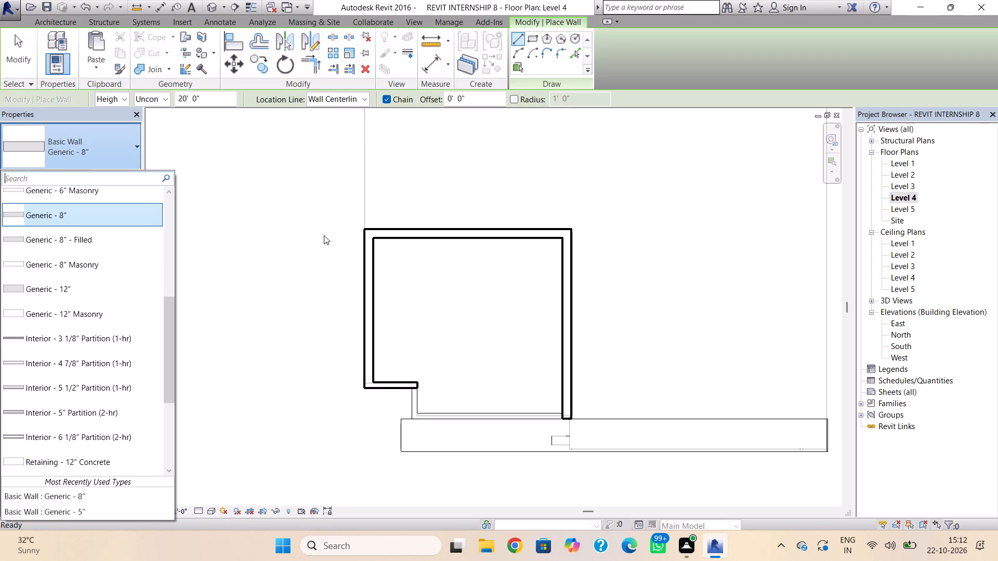
{"action": "left_click", "coordinate": [128, 216]}
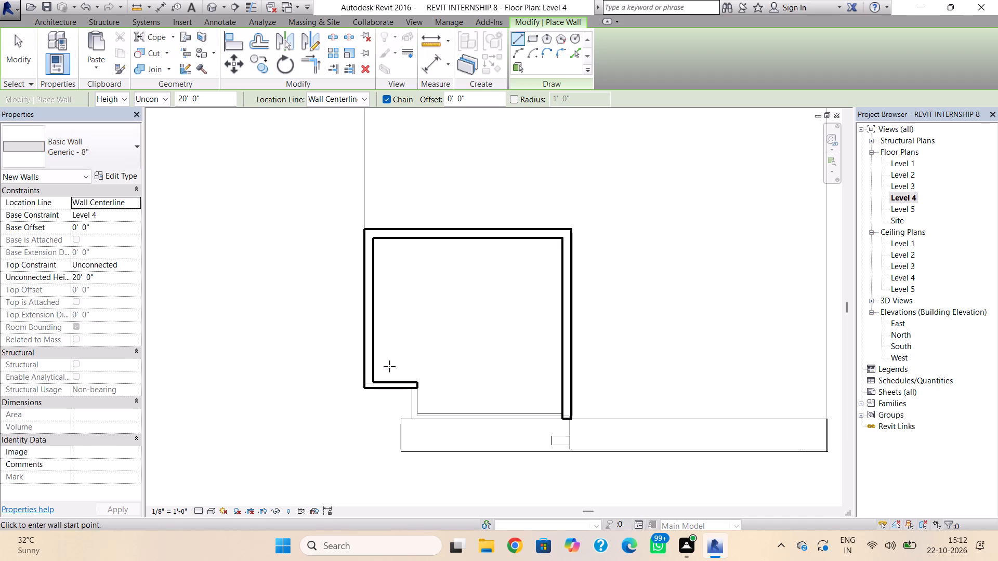
{"action": "left_click", "coordinate": [419, 385]}
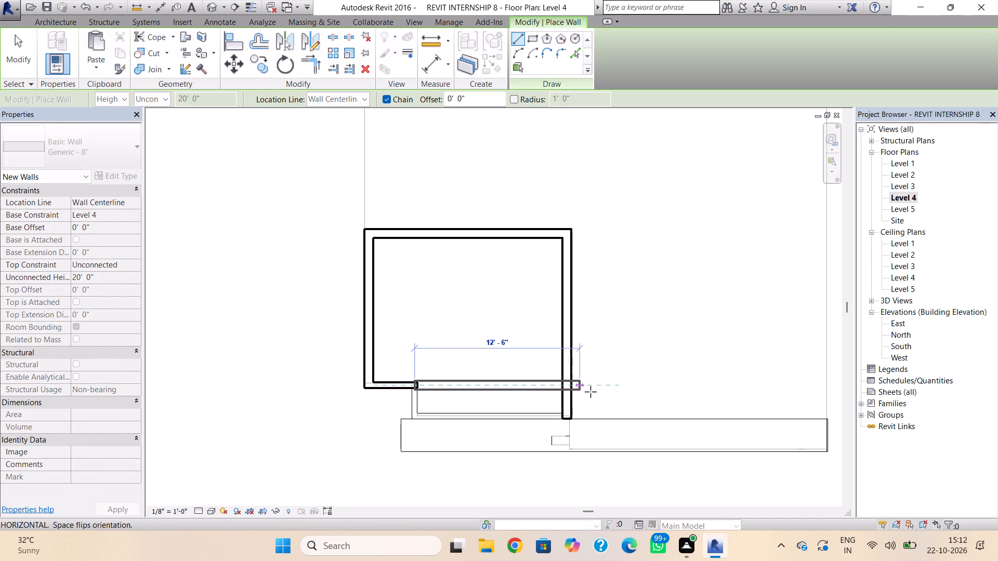
{"action": "left_click", "coordinate": [570, 386]}
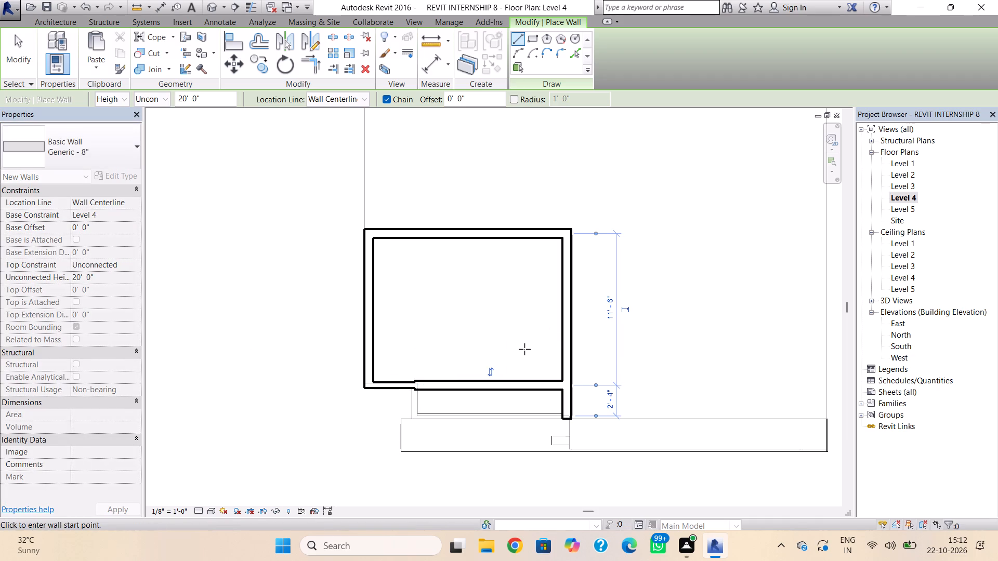
{"action": "key", "text": "Escape"}
{"action": "key", "text": "Escape"}
Delete the short Generic - 5" front wall between the left wall and the new wall.
{"action": "left_click", "coordinate": [398, 387]}
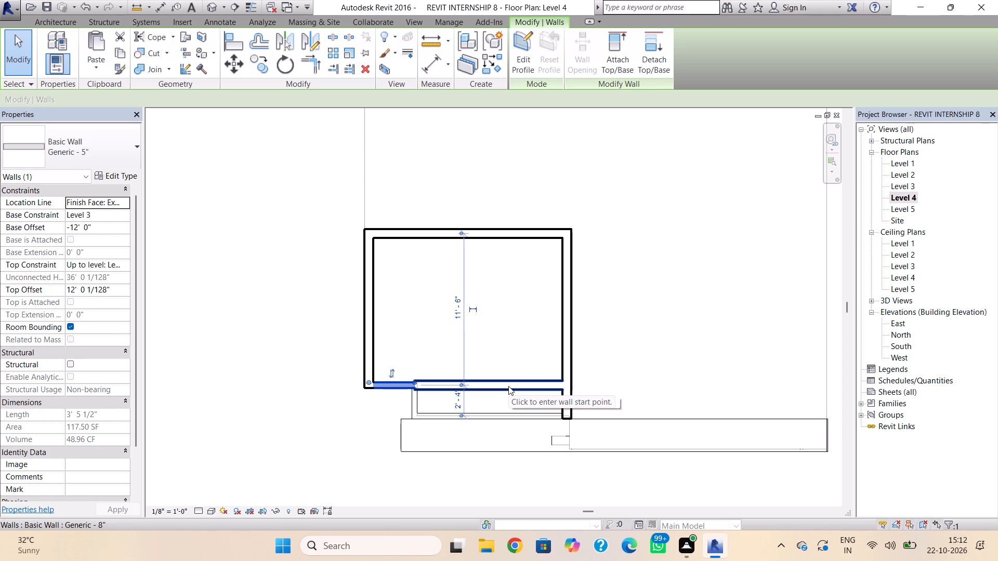
{"action": "key", "text": "Delete"}
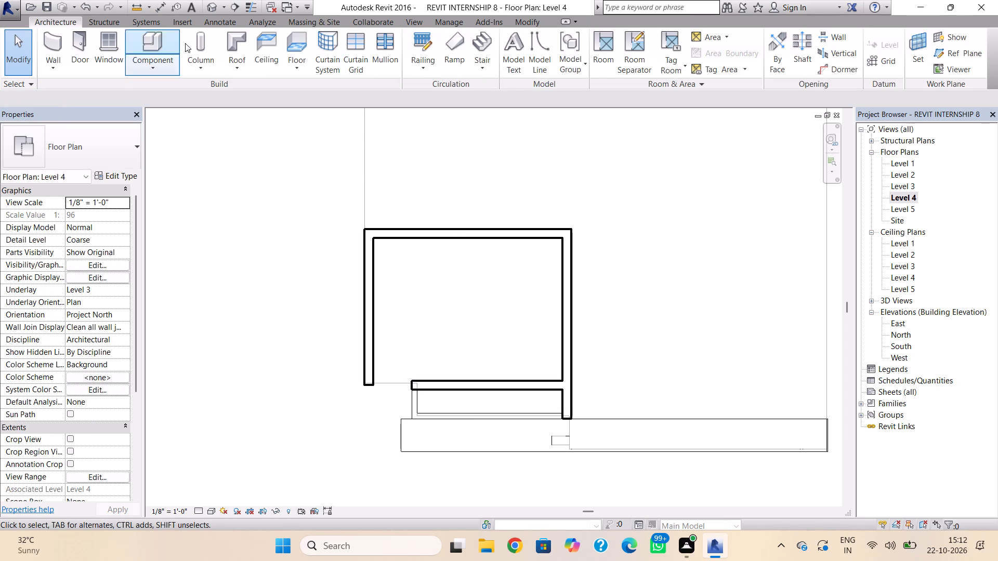
Draw a Generic - 8" wall about 3' 5 1/2" long from the new front wall's end to the left wall's end.
{"action": "left_click", "coordinate": [59, 42]}
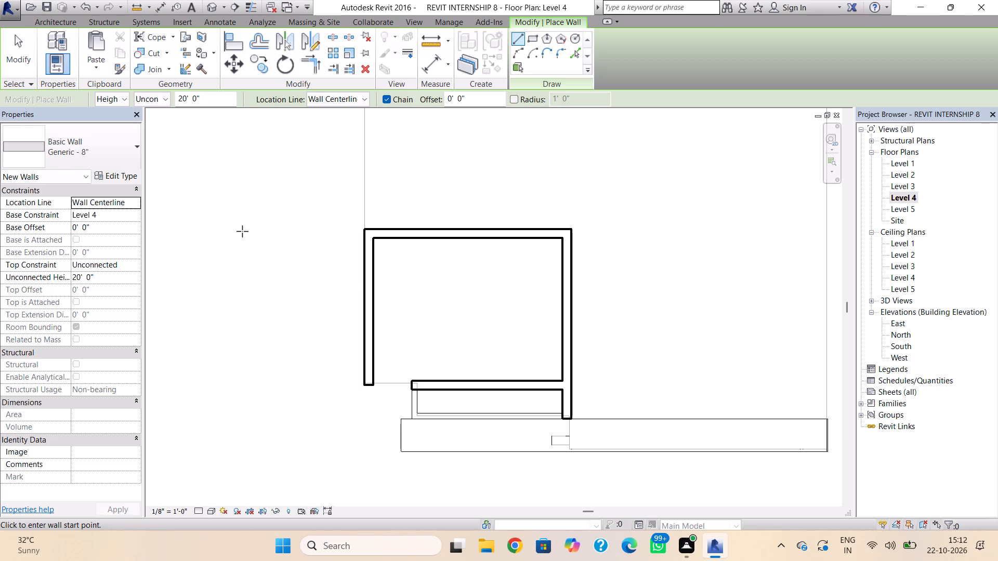
{"action": "left_click", "coordinate": [410, 383]}
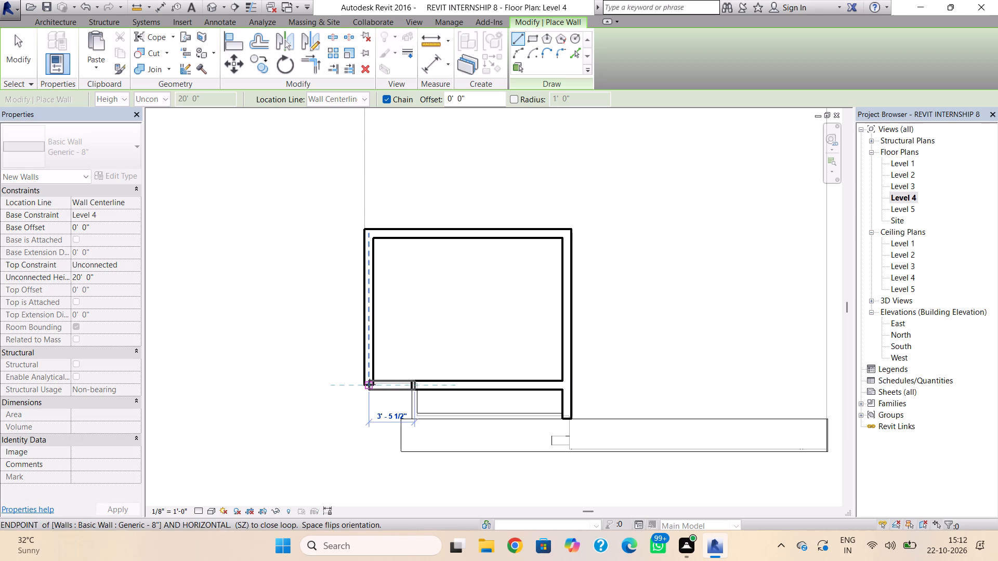
{"action": "left_click", "coordinate": [369, 384]}
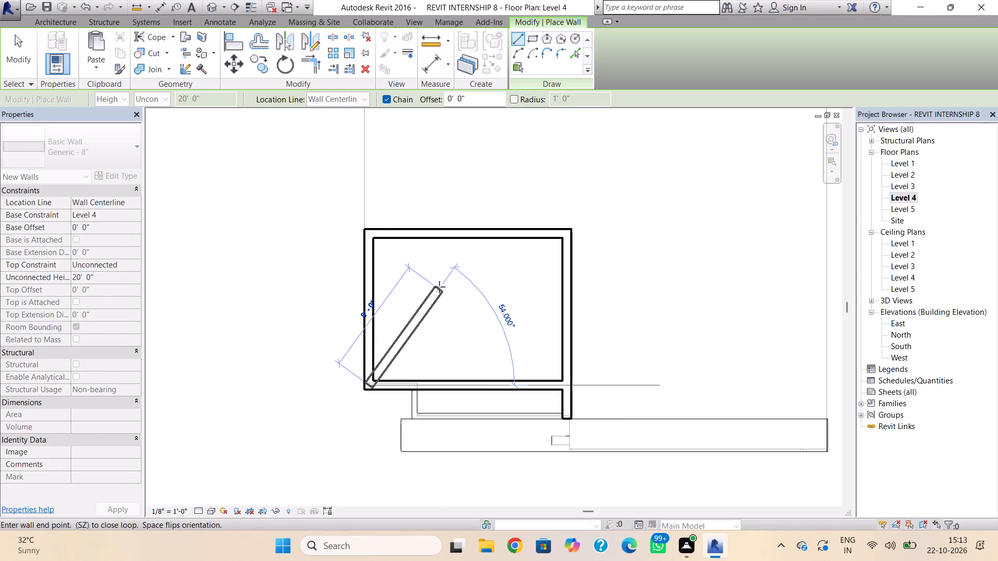
{"action": "key", "text": "Escape"}
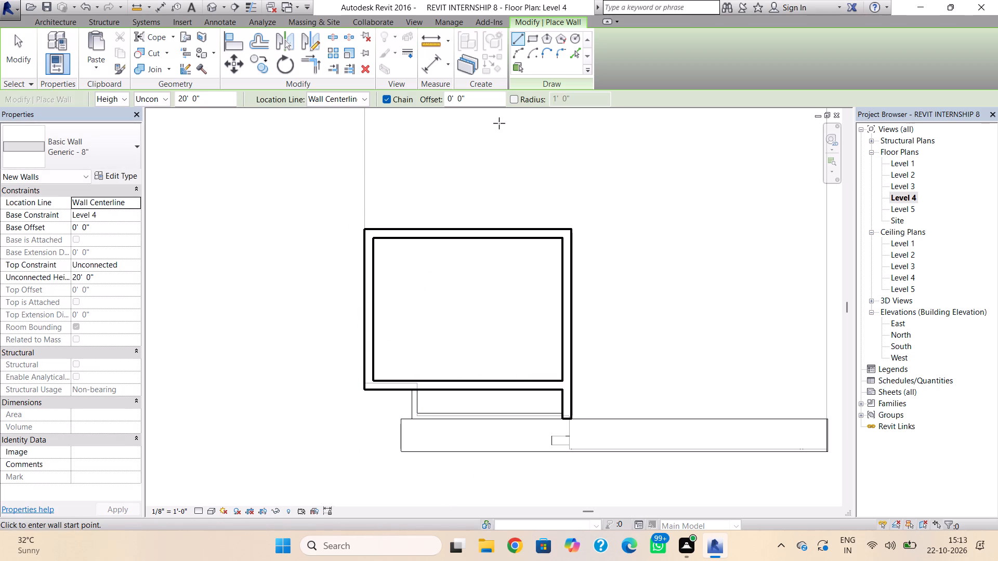
In the 3D view, lower the new front wall's top to the Level 5 roof, giving it a 12' 0" unconnected height.
{"action": "left_click", "coordinate": [216, 9]}
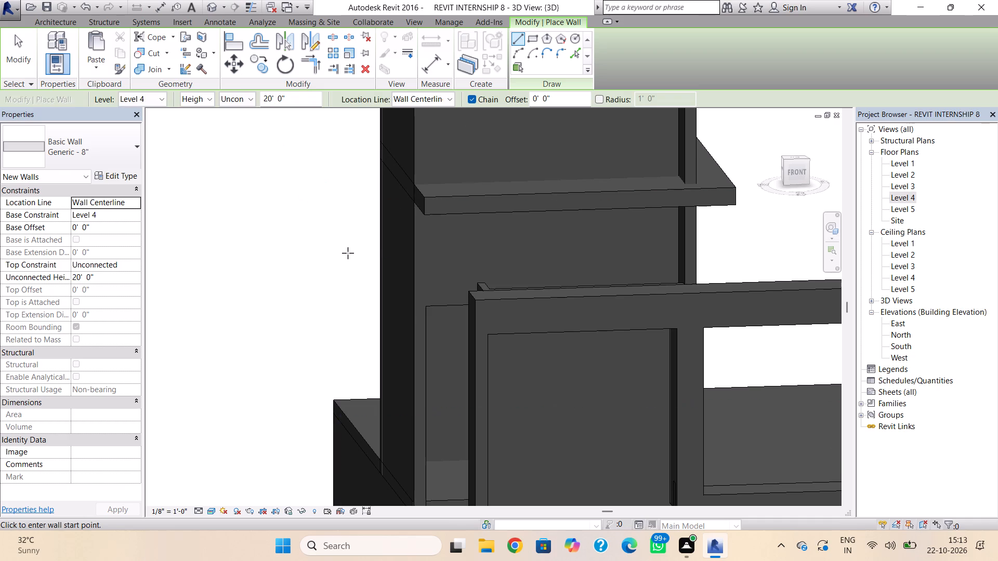
{"action": "scroll", "coordinate": [350, 259], "scroll_direction": "down", "scroll_amount": 7}
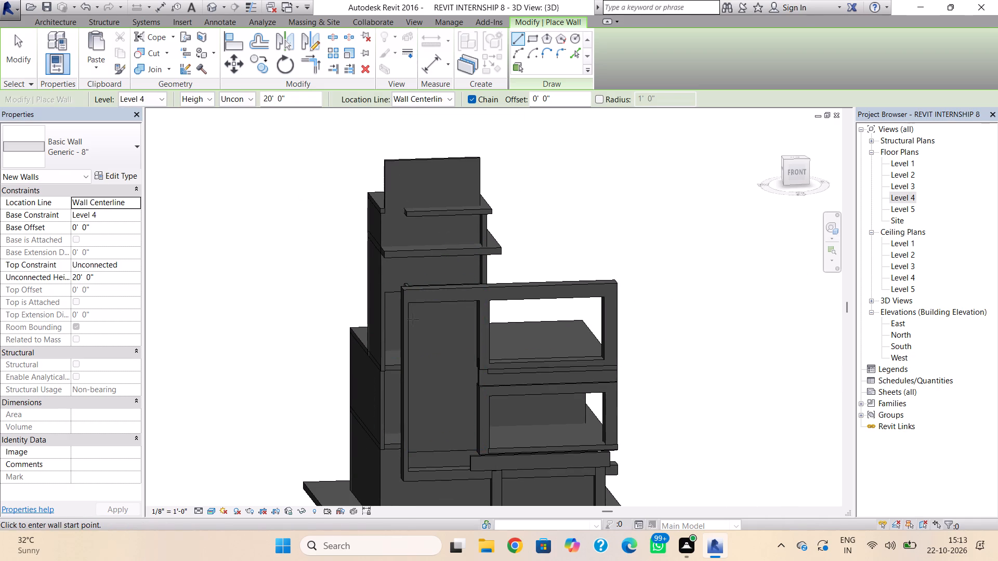
{"action": "key", "text": "Escape"}
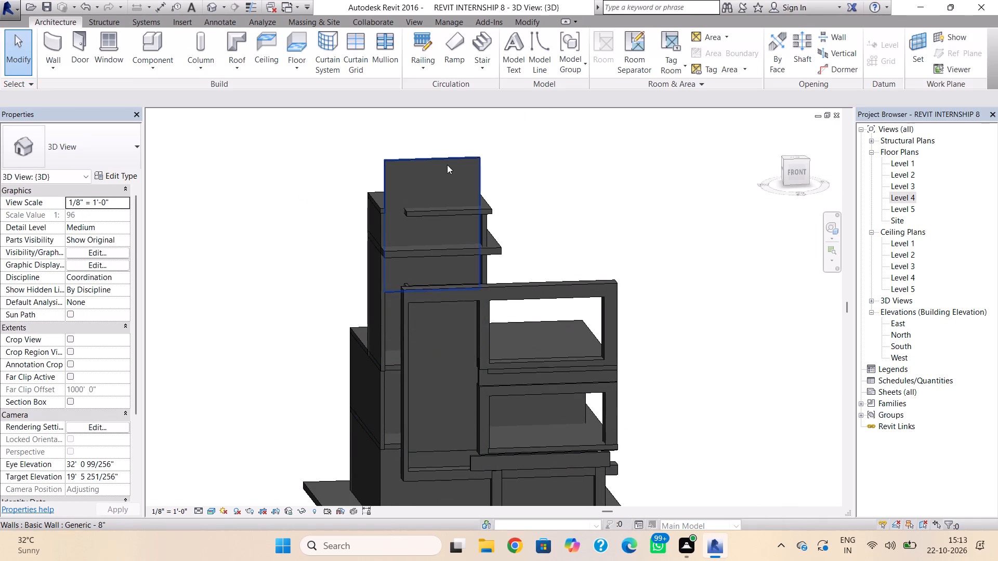
{"action": "left_click", "coordinate": [446, 161]}
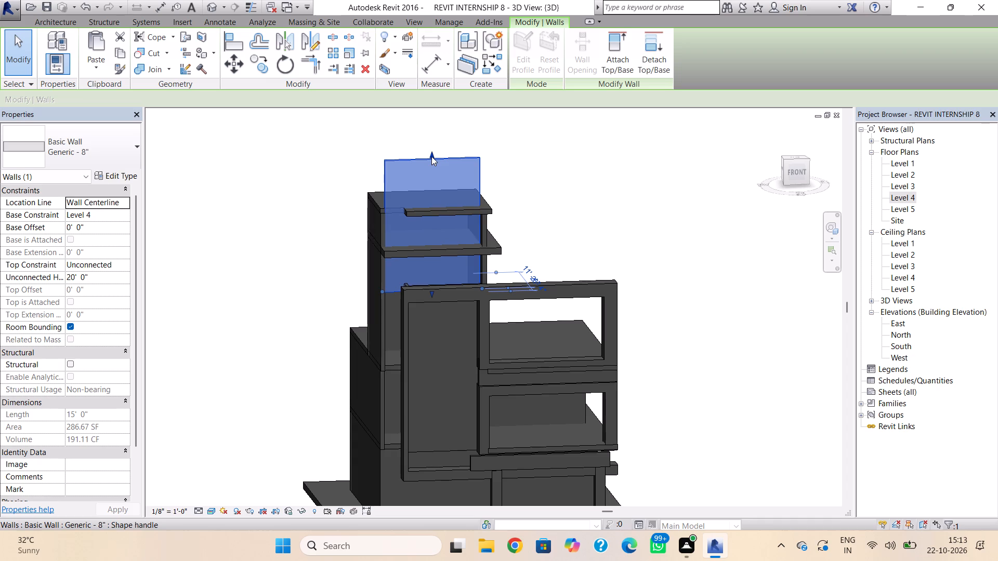
{"action": "left_click_drag", "start_coordinate": [431, 156], "coordinate": [432, 216]}
{"action": "key", "text": "Escape"}
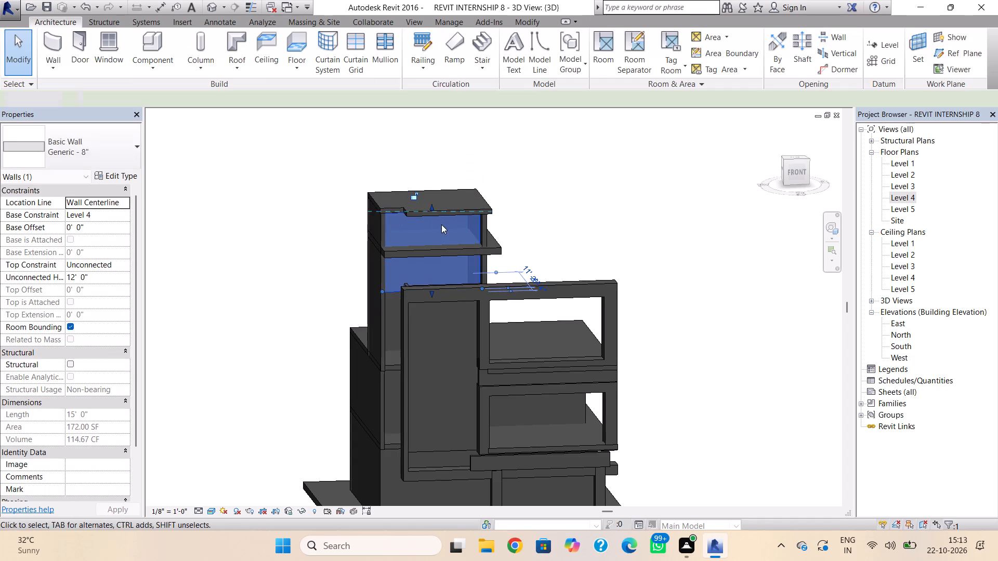
Edit the Level 5 roof's footprint, moving its long front boundary line back level with the notch's short edge.
{"action": "left_click", "coordinate": [421, 213]}
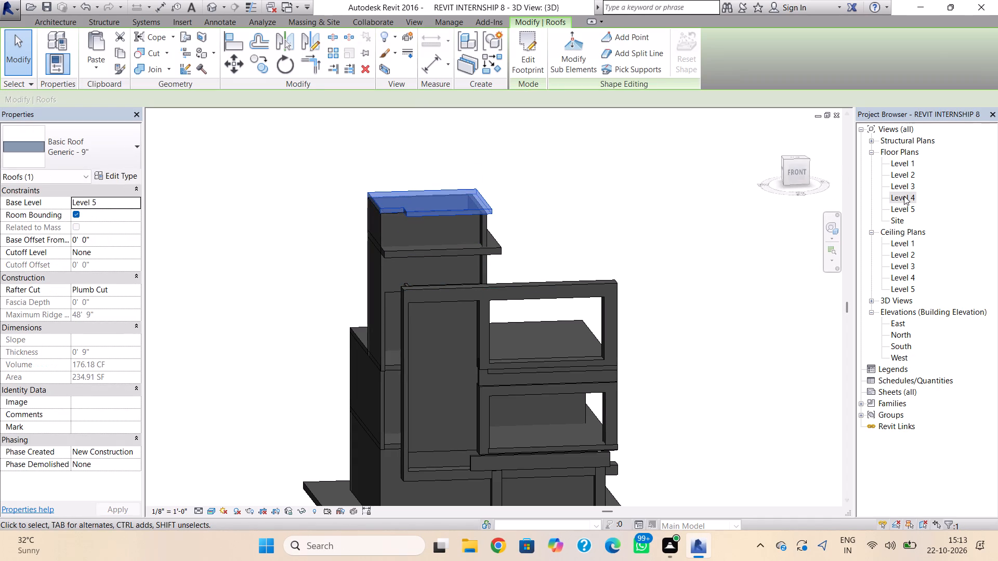
{"action": "double_click", "coordinate": [905, 210]}
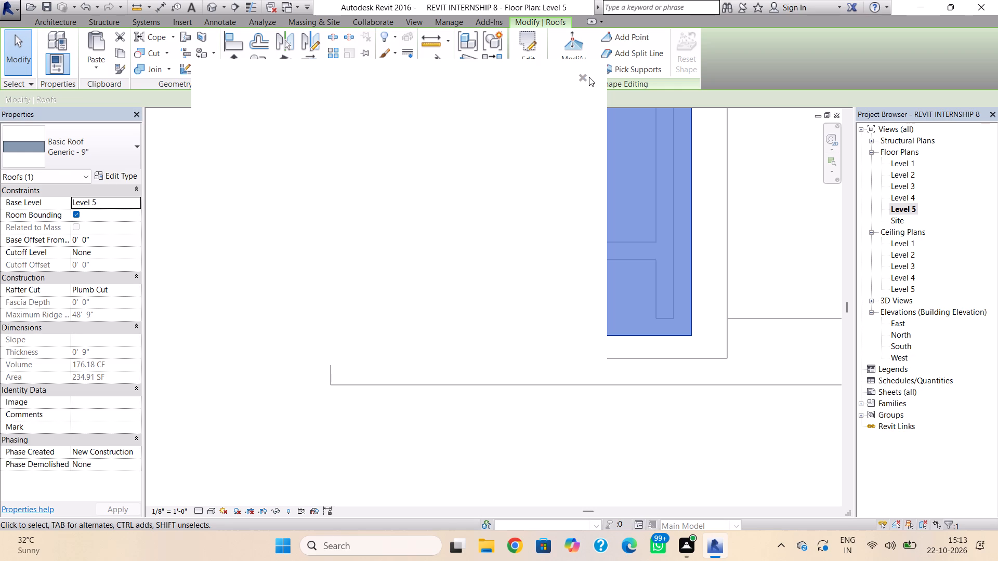
{"action": "left_click", "coordinate": [580, 78]}
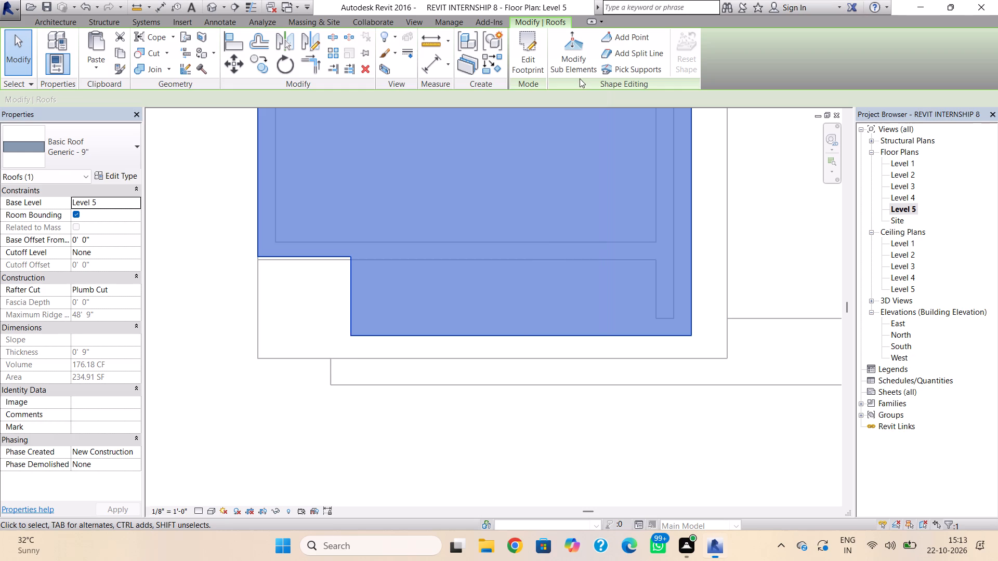
{"action": "left_click", "coordinate": [467, 329]}
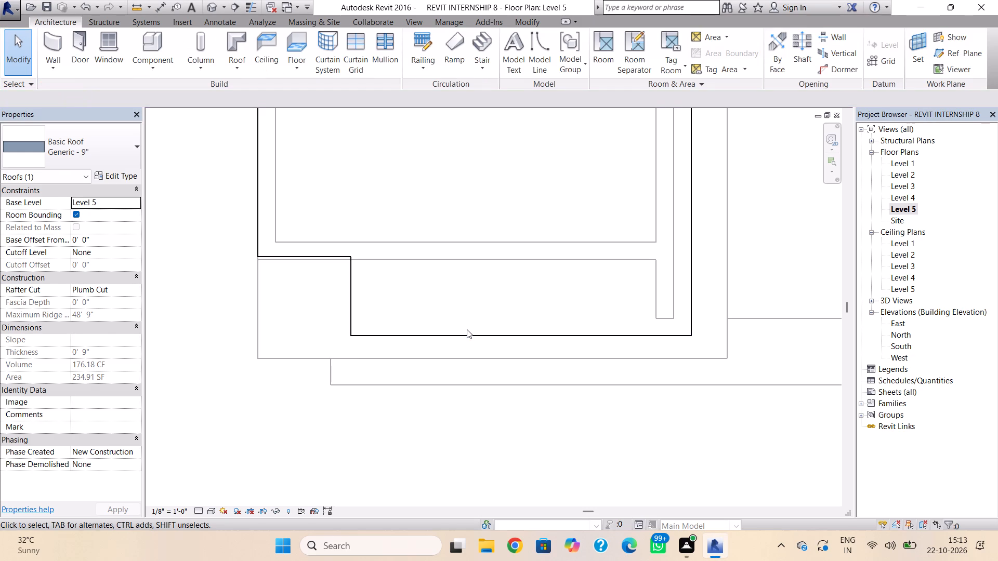
{"action": "double_click", "coordinate": [472, 333]}
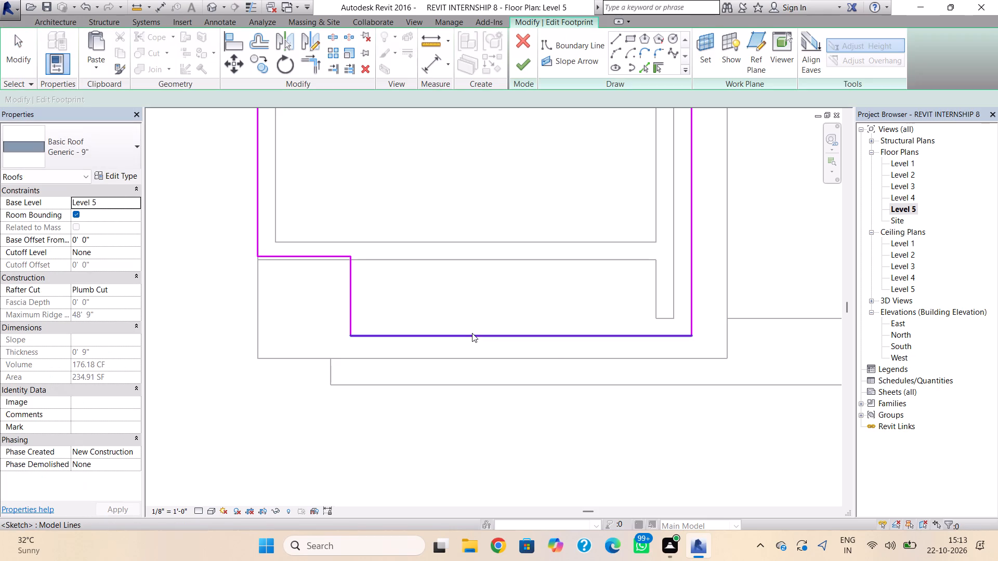
{"action": "left_click", "coordinate": [625, 338]}
{"action": "key", "text": "Up"}
{"action": "key", "text": "Up"}
{"action": "key", "text": "Up"}
{"action": "key", "text": "Up"}
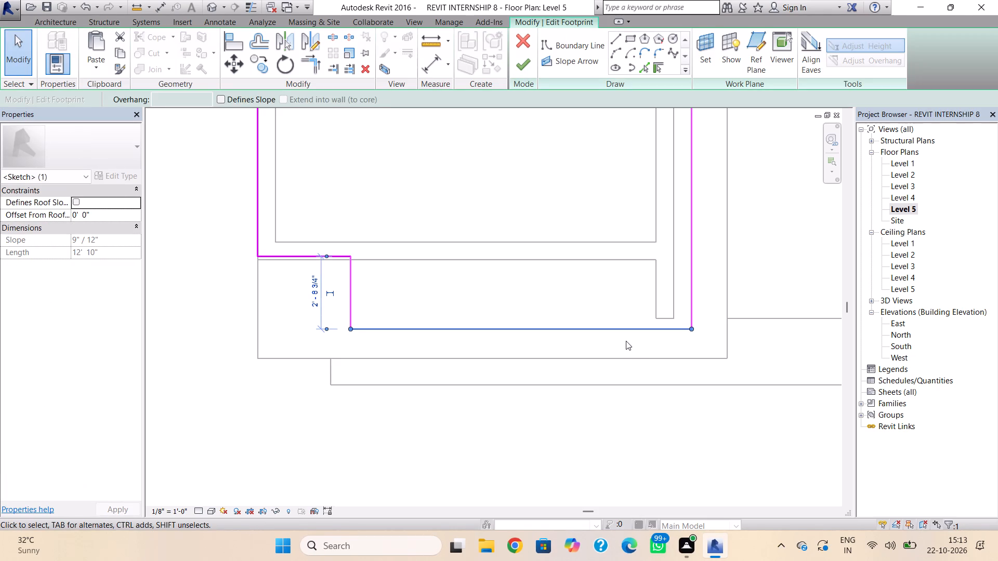
{"action": "key", "text": "Up"}
{"action": "key", "text": "Up"}
{"action": "key", "text": "Up"}
{"action": "key", "text": "Up"}
{"action": "key", "text": "Up"}
{"action": "key", "text": "Up"}
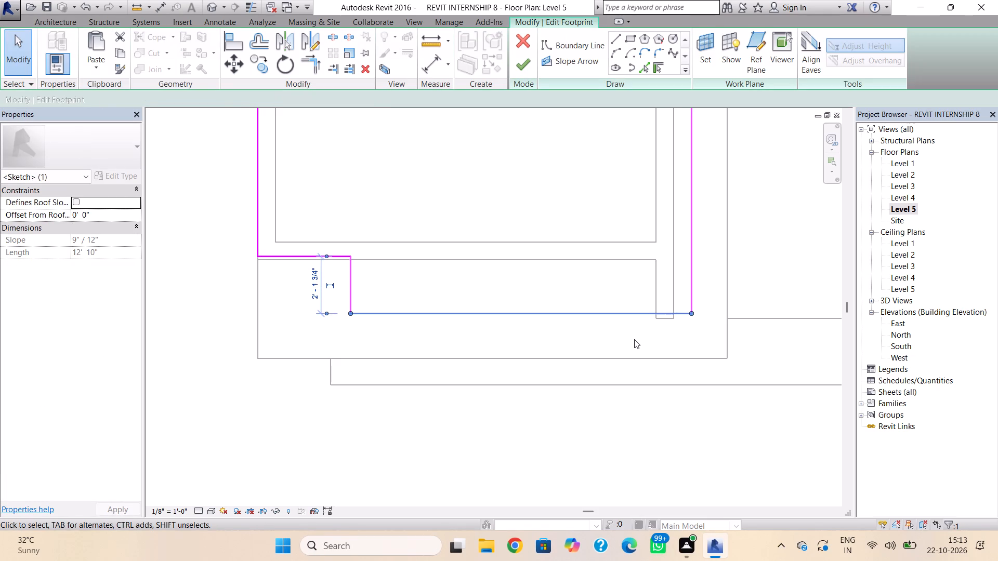
{"action": "key", "text": "Up"}
{"action": "key", "text": "Up"}
{"action": "key", "text": "Up"}
{"action": "key", "text": "Up"}
{"action": "key", "text": "Up"}
{"action": "key", "text": "Up"}
{"action": "key", "text": "Up"}
{"action": "key", "text": "Up"}
{"action": "key", "text": "Up"}
{"action": "key", "text": "Up"}
{"action": "key", "text": "Up"}
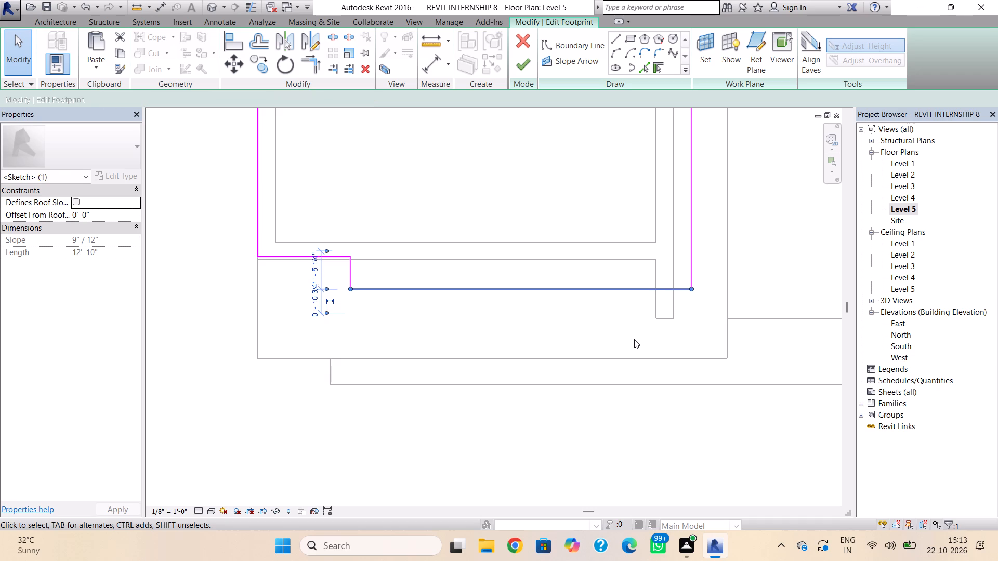
{"action": "key", "text": "Up"}
{"action": "key", "text": "Up"}
{"action": "key", "text": "Up"}
{"action": "key", "text": "Up"}
{"action": "key", "text": "Up"}
{"action": "key", "text": "Up"}
{"action": "key", "text": "Up"}
{"action": "key", "text": "Up"}
{"action": "key", "text": "Up"}
{"action": "key", "text": "Up"}
{"action": "key", "text": "Up"}
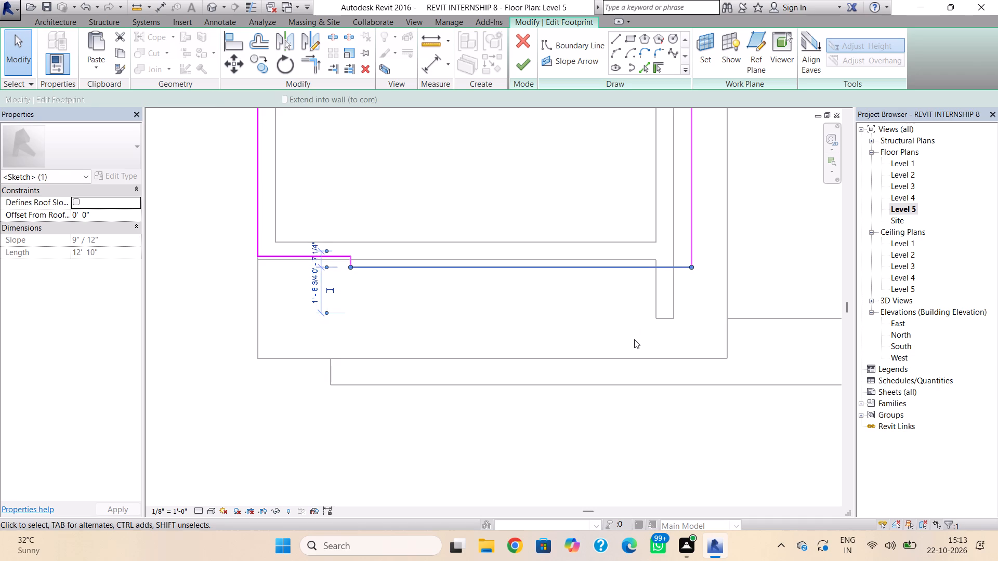
{"action": "key", "text": "Up"}
{"action": "key", "text": "Up"}
{"action": "key", "text": "Up"}
{"action": "key", "text": "Up"}
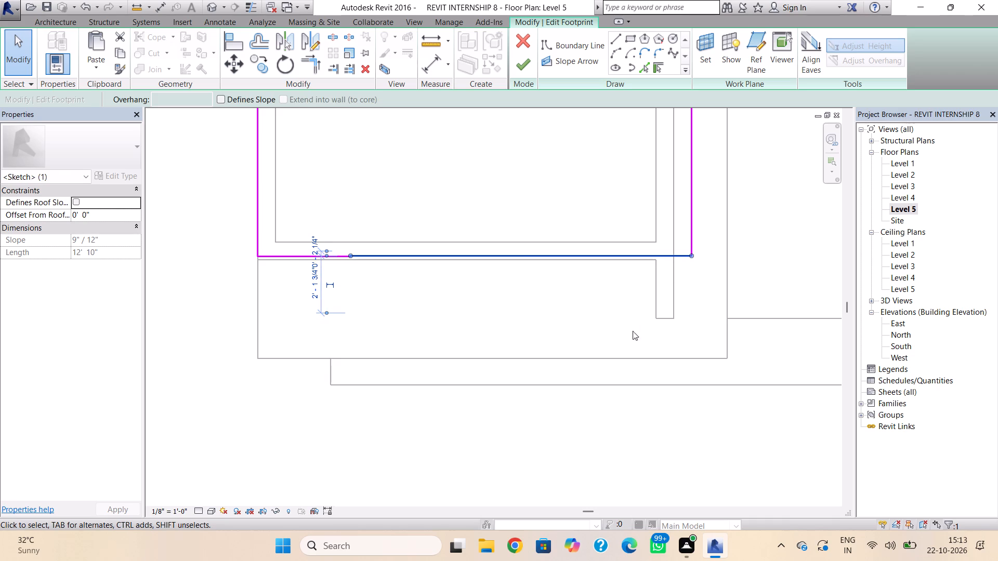
Delete the short 3' 6" boundary line at the former notch in the roof sketch.
{"action": "scroll", "coordinate": [475, 266], "scroll_direction": "up", "scroll_amount": 3}
{"action": "scroll", "coordinate": [327, 264], "scroll_direction": "down", "scroll_amount": 2}
{"action": "middle_click_drag", "start_coordinate": [435, 264], "coordinate": [441, 262]}
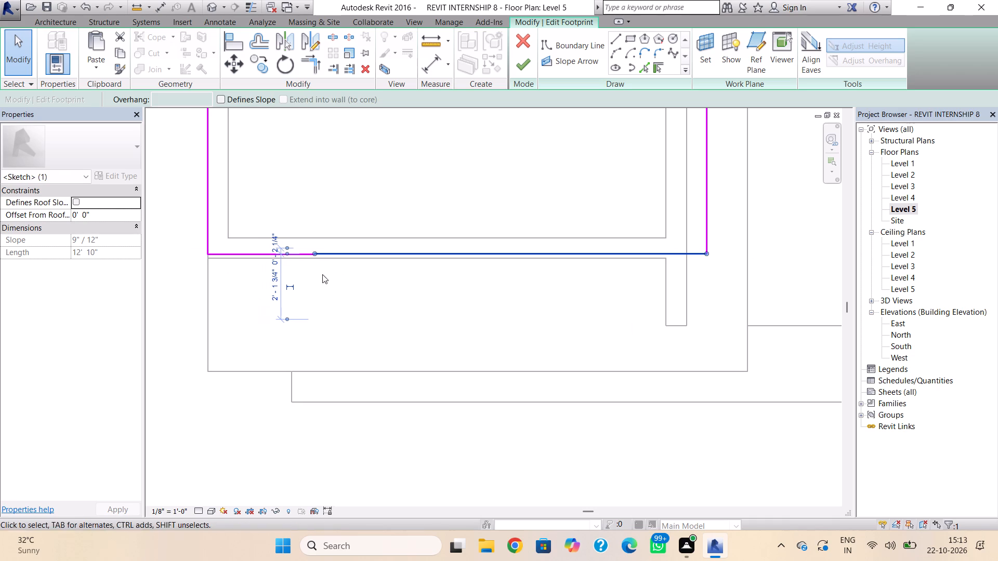
{"action": "left_click", "coordinate": [232, 256]}
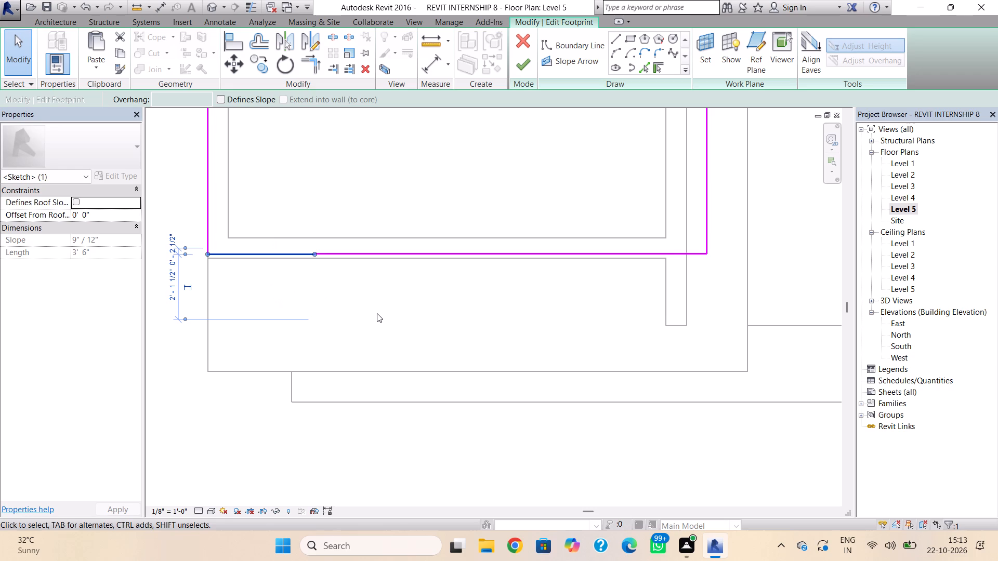
{"action": "key", "text": "Delete"}
Extend the roof's front boundary line to meet the left boundary line, making it 16' 4" long.
{"action": "scroll", "coordinate": [320, 284], "scroll_direction": "up", "scroll_amount": 7}
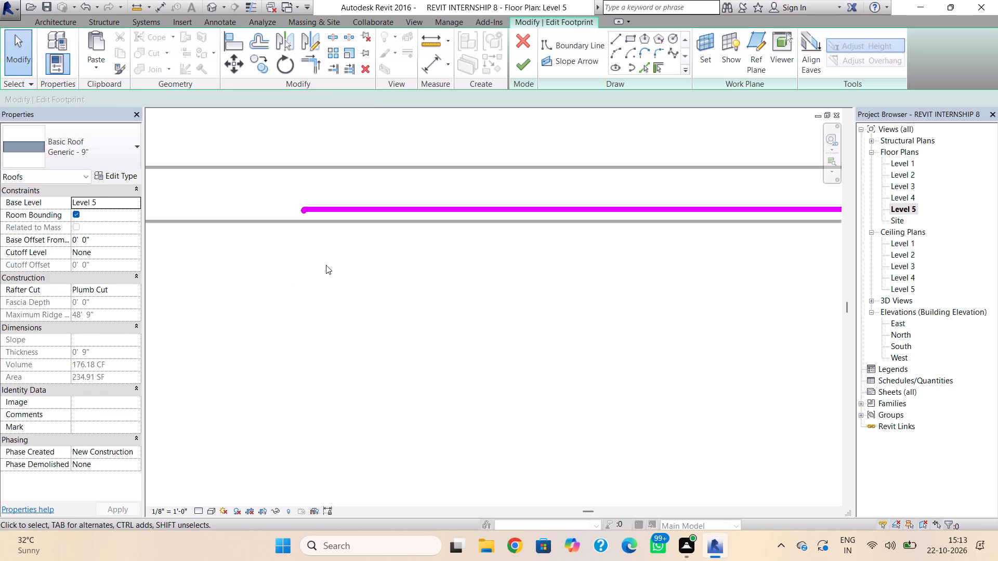
{"action": "left_click", "coordinate": [307, 214]}
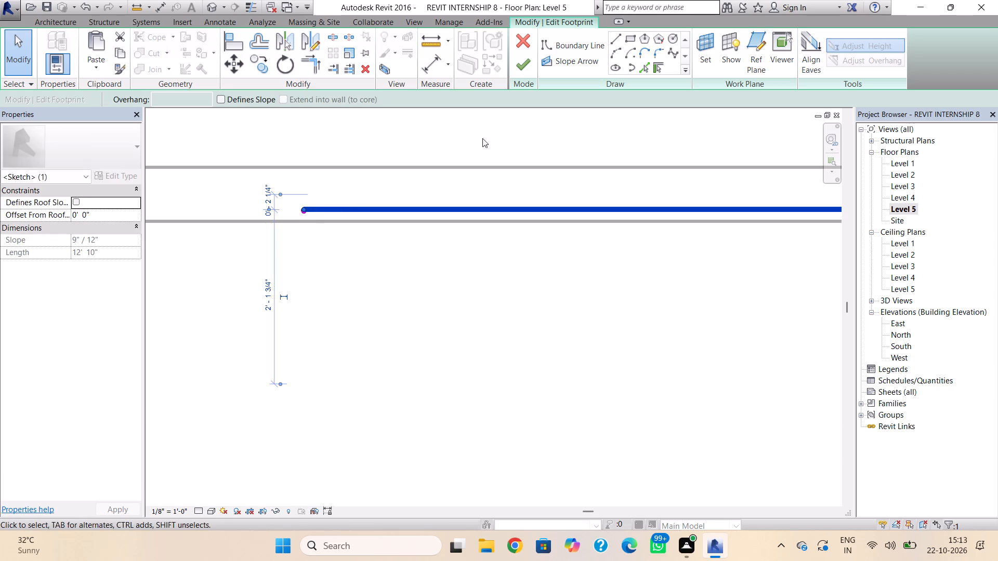
{"action": "scroll", "coordinate": [335, 206], "scroll_direction": "down", "scroll_amount": 4}
{"action": "middle_click_drag", "start_coordinate": [313, 224], "coordinate": [428, 230]}
{"action": "left_click_drag", "start_coordinate": [427, 217], "coordinate": [286, 221]}
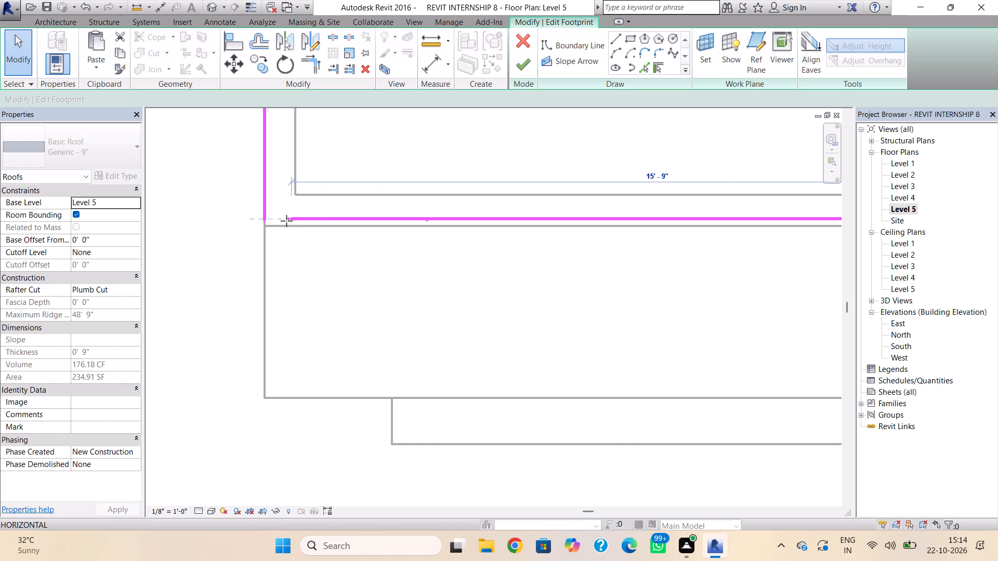
{"action": "left_click_drag", "start_coordinate": [286, 221], "coordinate": [264, 219]}
{"action": "left_click", "coordinate": [244, 235]}
Shift the front boundary line to the front wall's outer face and delete the tiny leftover notch segment crossing it.
{"action": "scroll", "coordinate": [344, 246], "scroll_direction": "down", "scroll_amount": 3}
{"action": "left_click", "coordinate": [427, 229]}
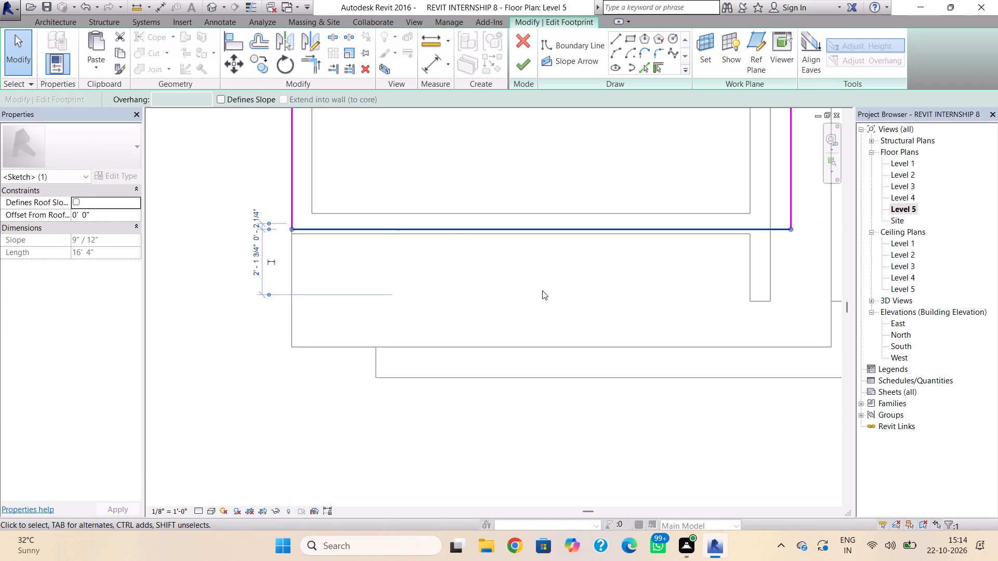
{"action": "key", "text": "Down"}
{"action": "key", "text": "Down"}
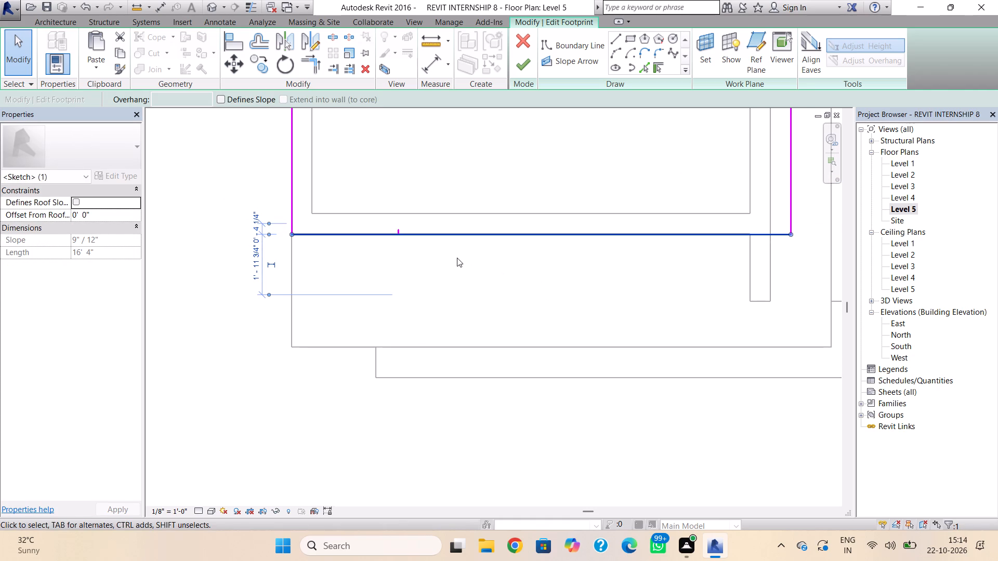
{"action": "scroll", "coordinate": [418, 220], "scroll_direction": "up", "scroll_amount": 3}
{"action": "left_click", "coordinate": [391, 232]}
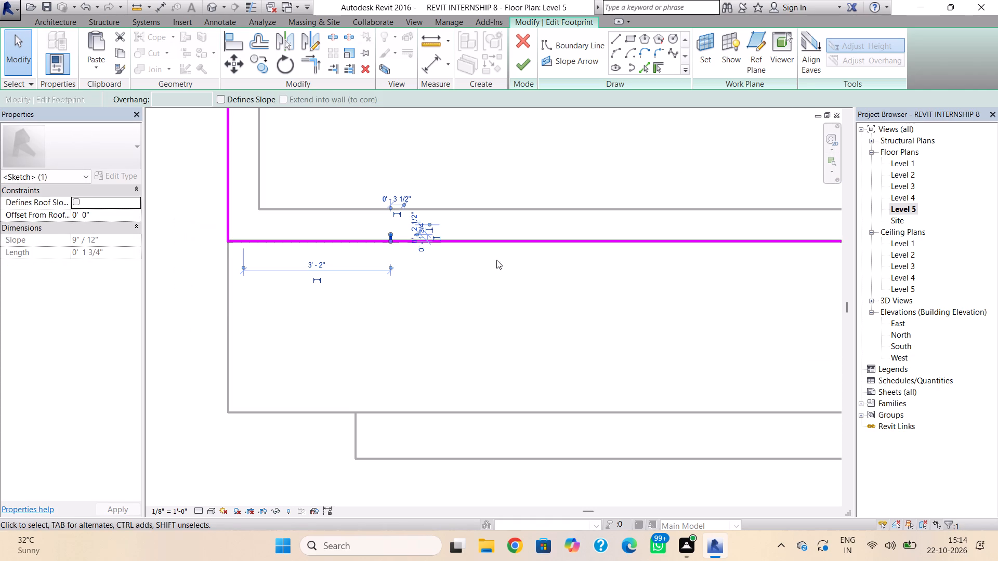
{"action": "key", "text": "Delete"}
Move the roof's front boundary line forward to about 1' 4" from the front wall's centreline as an overhang.
{"action": "scroll", "coordinate": [498, 263], "scroll_direction": "down", "scroll_amount": 4}
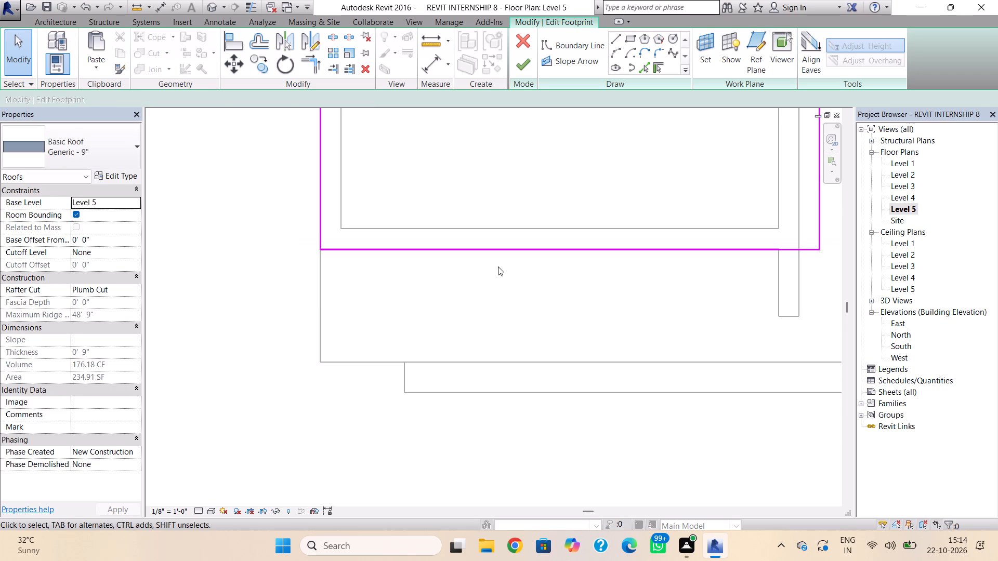
{"action": "scroll", "coordinate": [699, 255], "scroll_direction": "down", "scroll_amount": 2}
{"action": "left_click", "coordinate": [682, 252]}
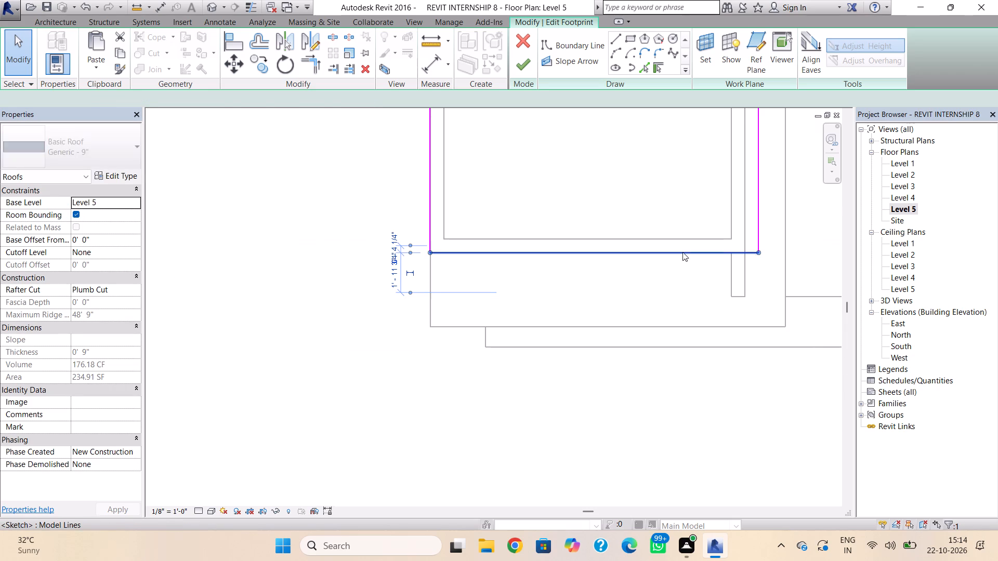
{"action": "key", "text": "Down"}
{"action": "key", "text": "Down"}
{"action": "key", "text": "Down"}
{"action": "key", "text": "Down"}
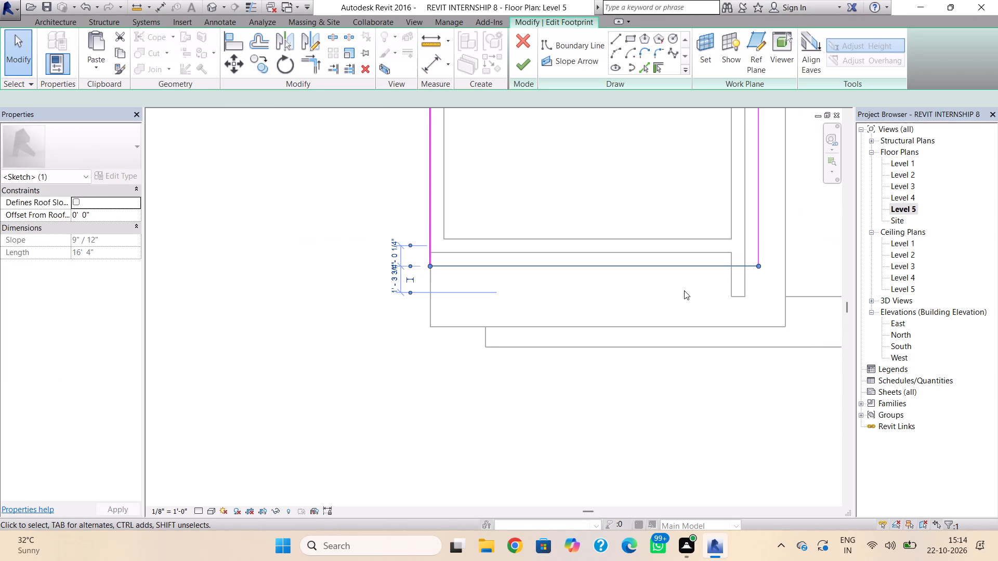
{"action": "key", "text": "Down"}
{"action": "key", "text": "Down"}
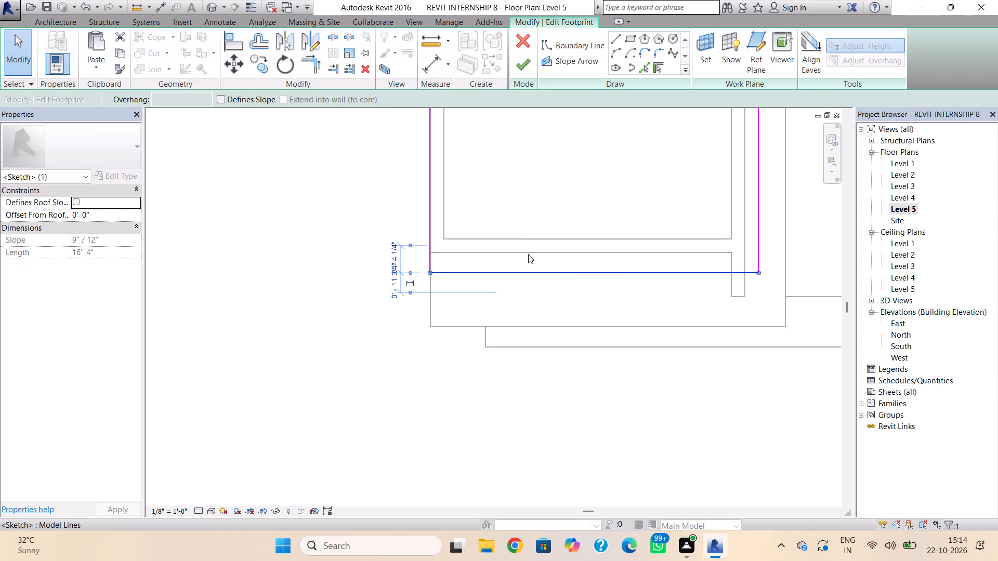
Finish the roof footprint and attach the highlighted walls to the roof.
{"action": "left_click", "coordinate": [526, 68]}
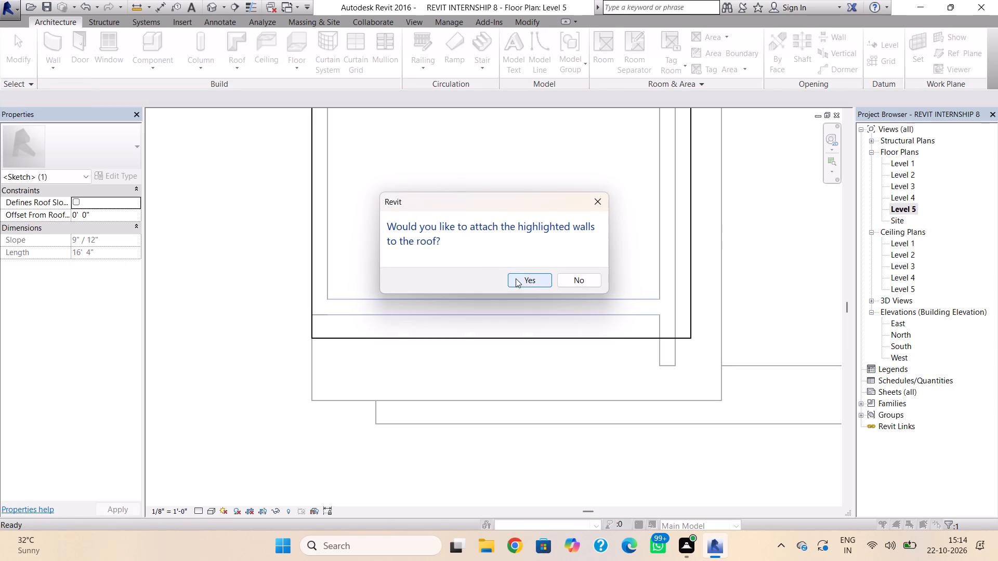
{"action": "left_click", "coordinate": [516, 278]}
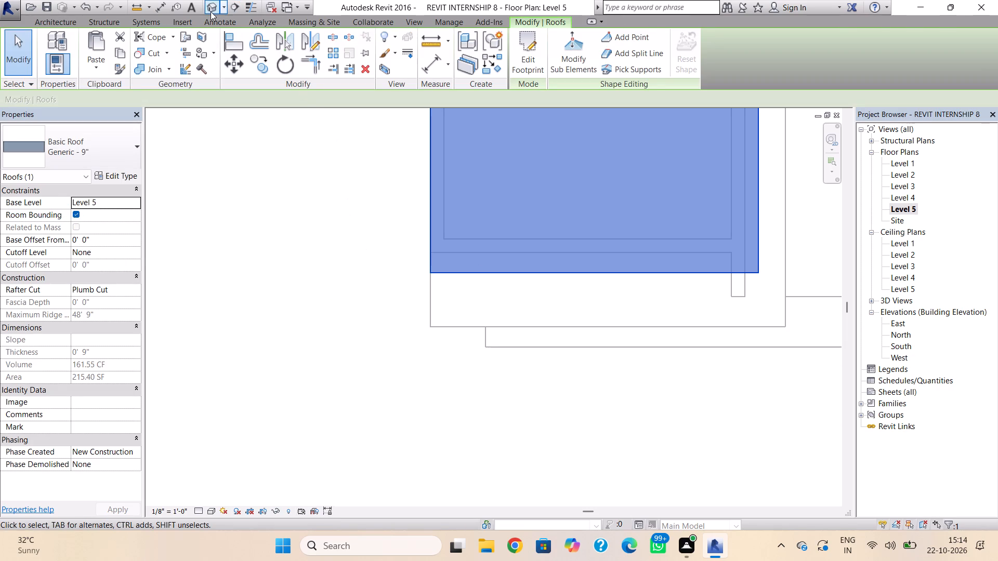
On Level 4, shorten the right Generic - 8" wall so it ends at the corner with the new front wall.
{"action": "left_click", "coordinate": [211, 11]}
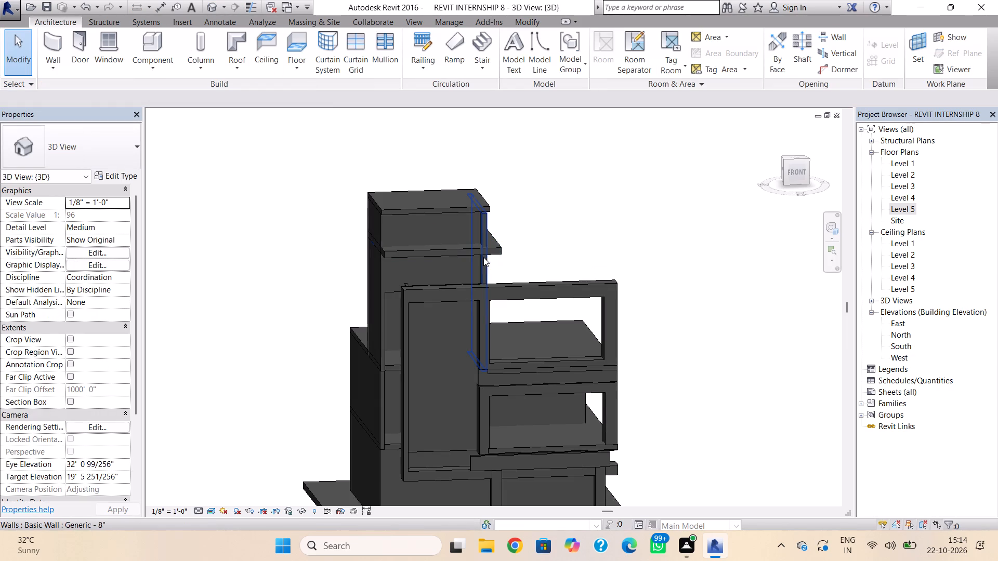
{"action": "left_click", "coordinate": [482, 262]}
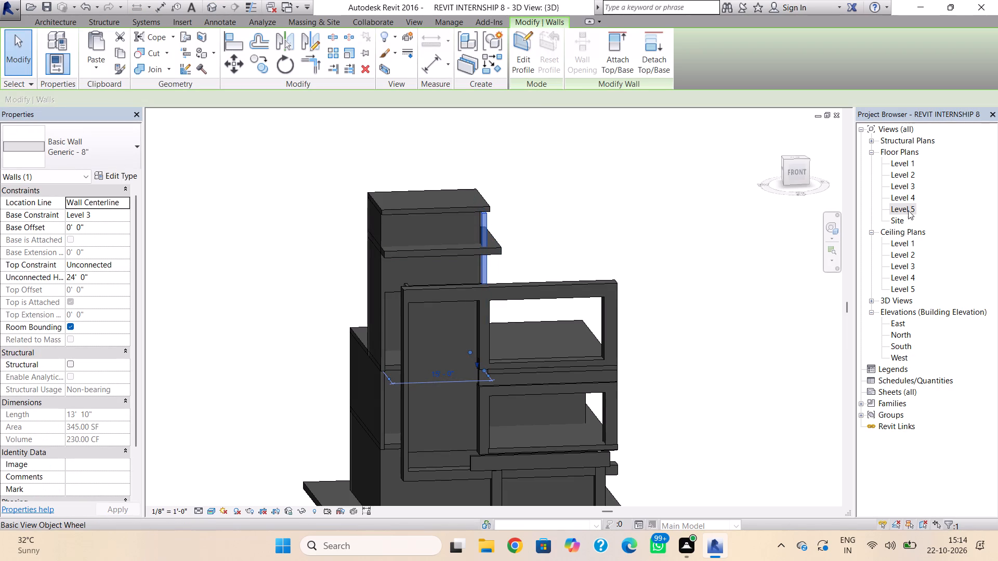
{"action": "left_click", "coordinate": [907, 198]}
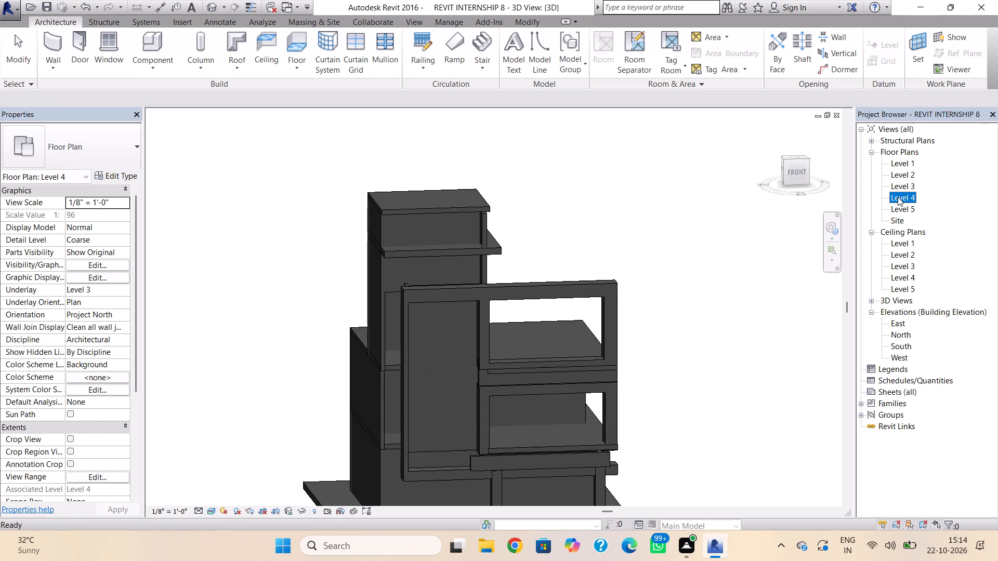
{"action": "left_click", "coordinate": [898, 197]}
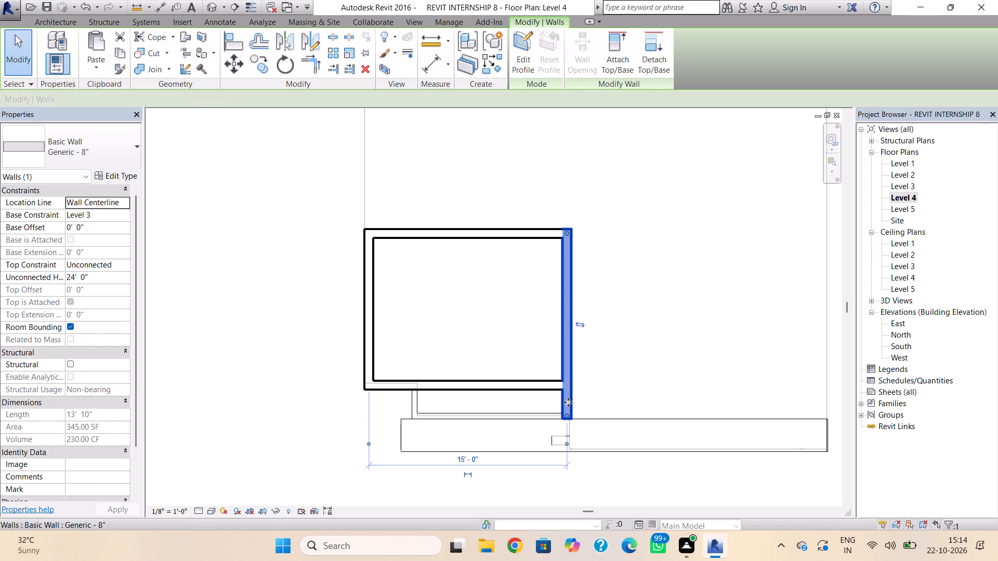
{"action": "left_click_drag", "start_coordinate": [569, 414], "coordinate": [564, 384]}
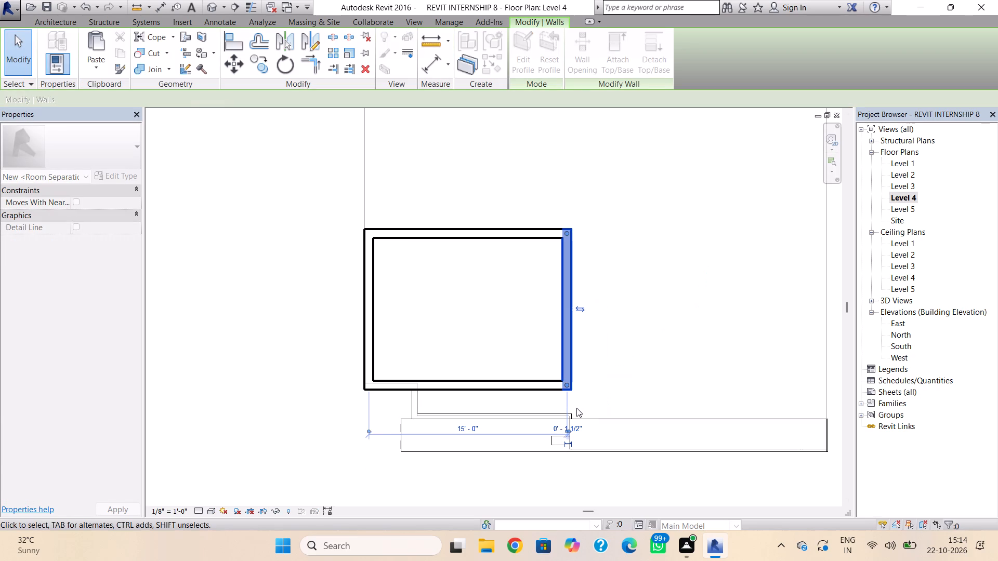
{"action": "left_click", "coordinate": [662, 352]}
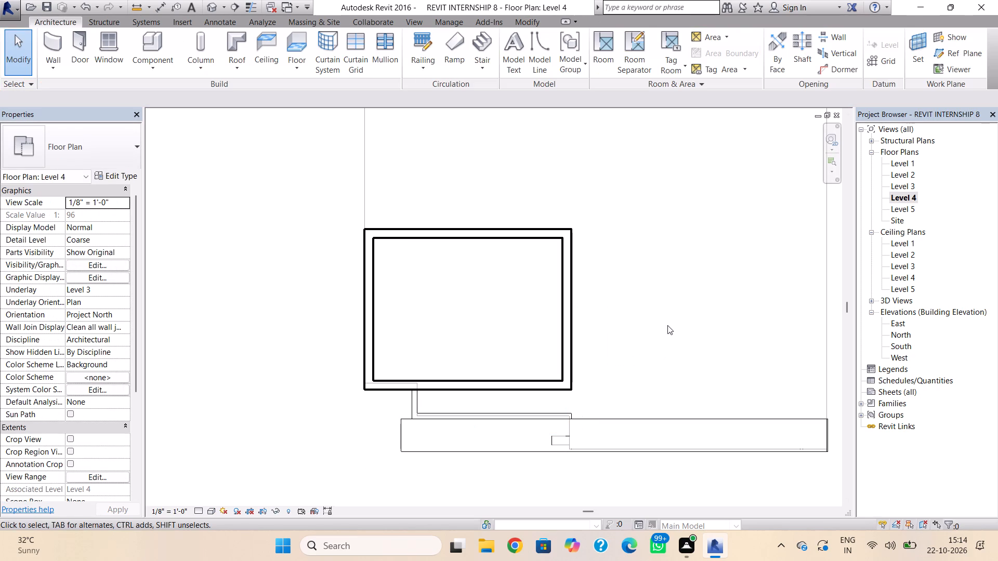
Examine the tower's squared-off front and the upper roof overhangs in 3D from several sides.
{"action": "left_click", "coordinate": [211, 6]}
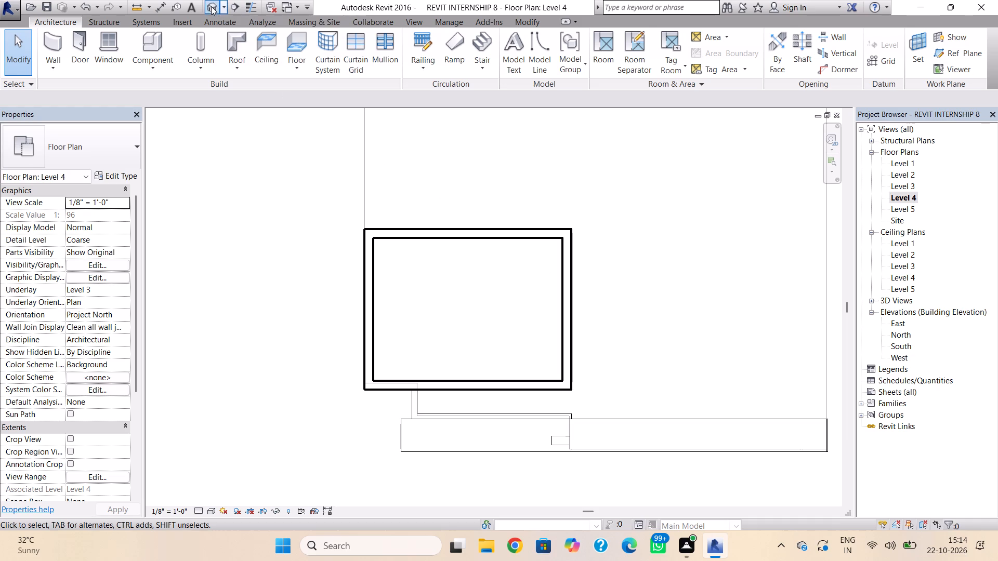
{"action": "right_click_drag", "start_coordinate": [442, 256], "coordinate": [480, 275], "text": "shift"}
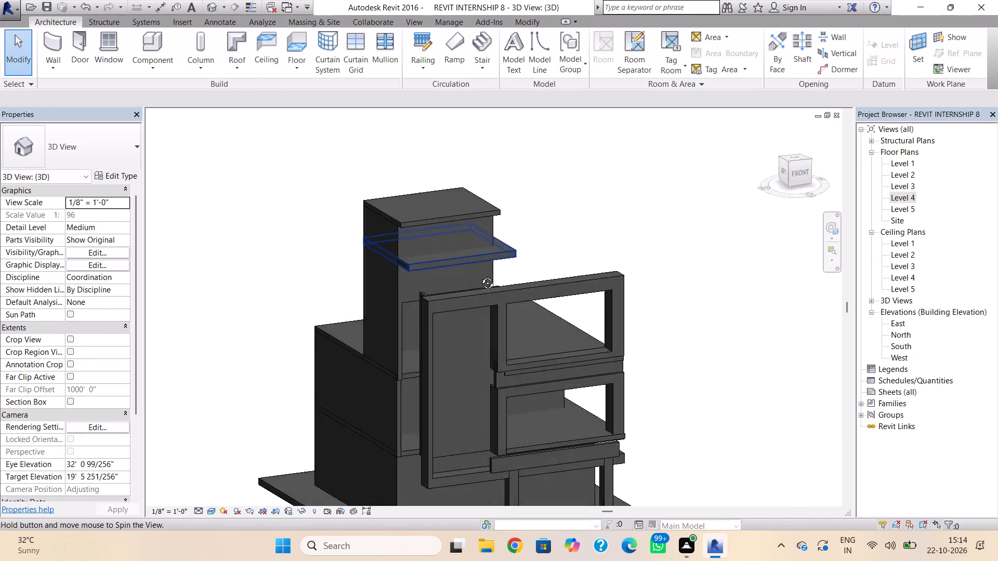
{"action": "right_click_drag", "start_coordinate": [480, 275], "coordinate": [561, 311], "text": "shift"}
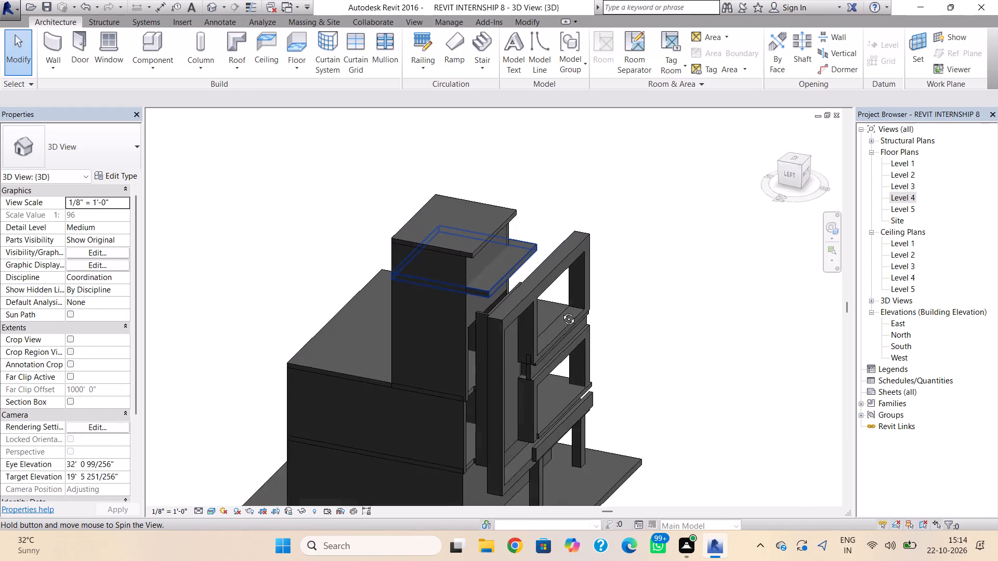
{"action": "right_click_drag", "start_coordinate": [561, 311], "coordinate": [218, 275], "text": "shift"}
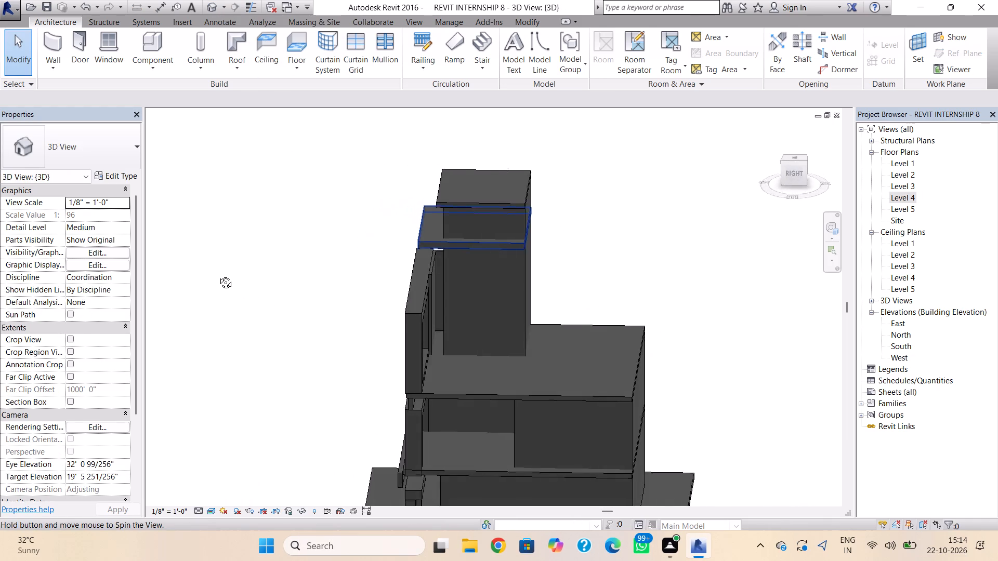
{"action": "right_click_drag", "start_coordinate": [218, 275], "coordinate": [237, 185], "text": "shift"}
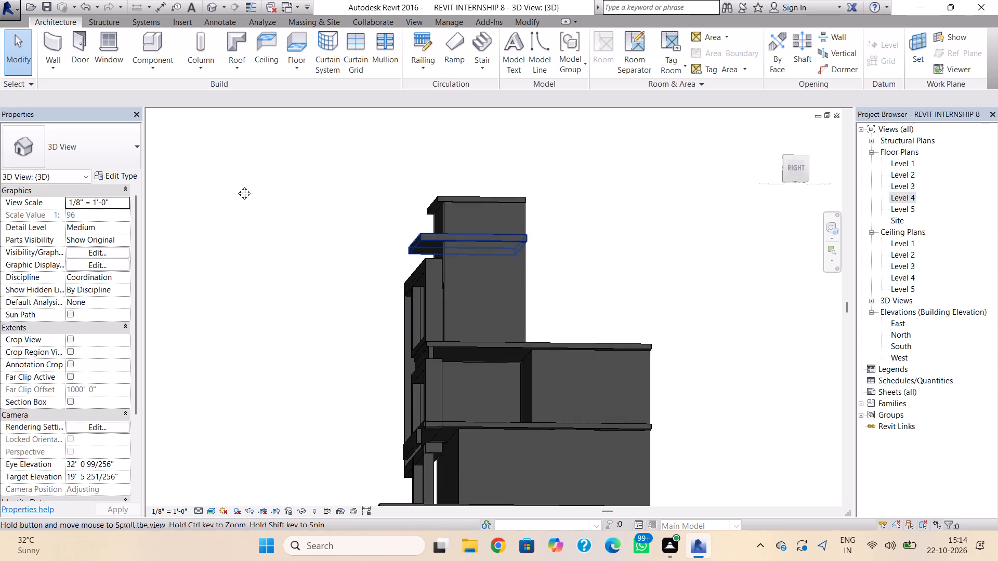
{"action": "right_click_drag", "start_coordinate": [237, 185], "coordinate": [222, 239], "text": "shift"}
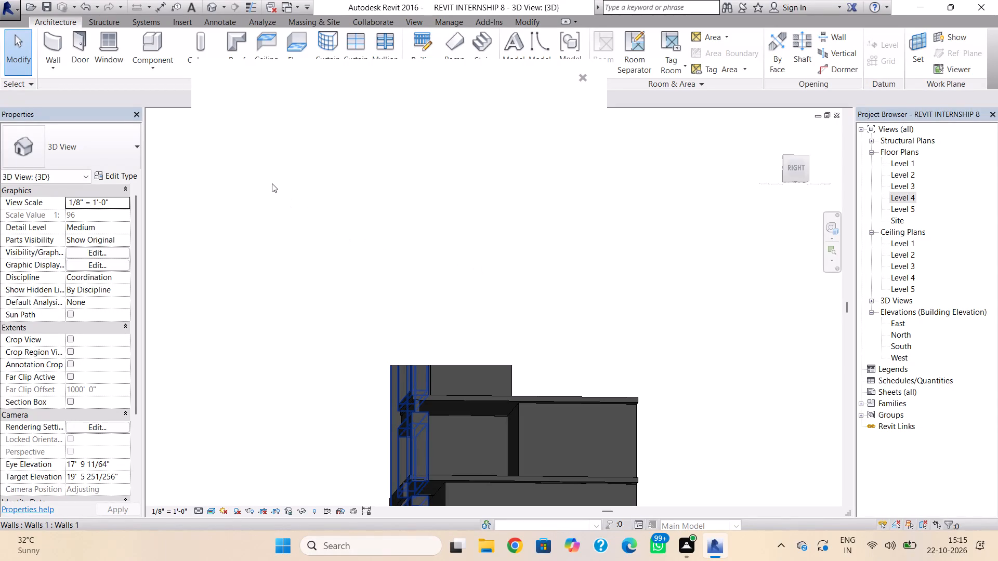
{"action": "left_click", "coordinate": [580, 77]}
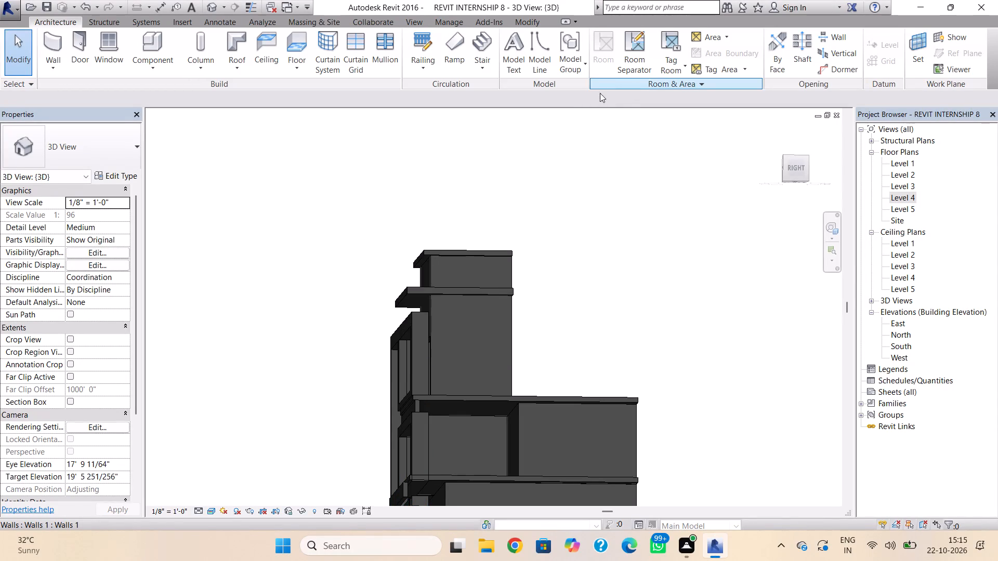
{"action": "right_click_drag", "start_coordinate": [514, 176], "coordinate": [529, 188], "text": "shift"}
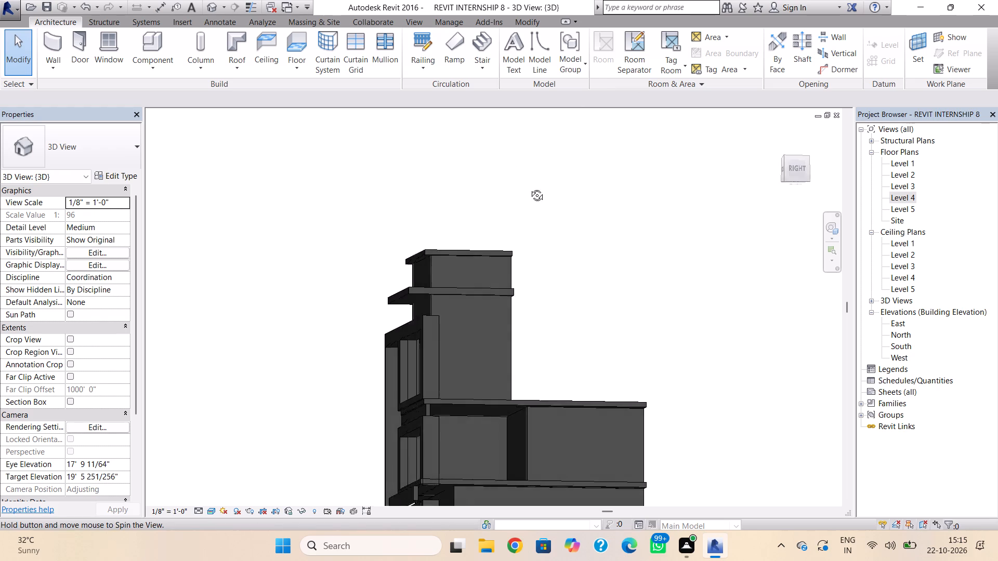
{"action": "right_click_drag", "start_coordinate": [529, 188], "coordinate": [505, 265], "text": "shift"}
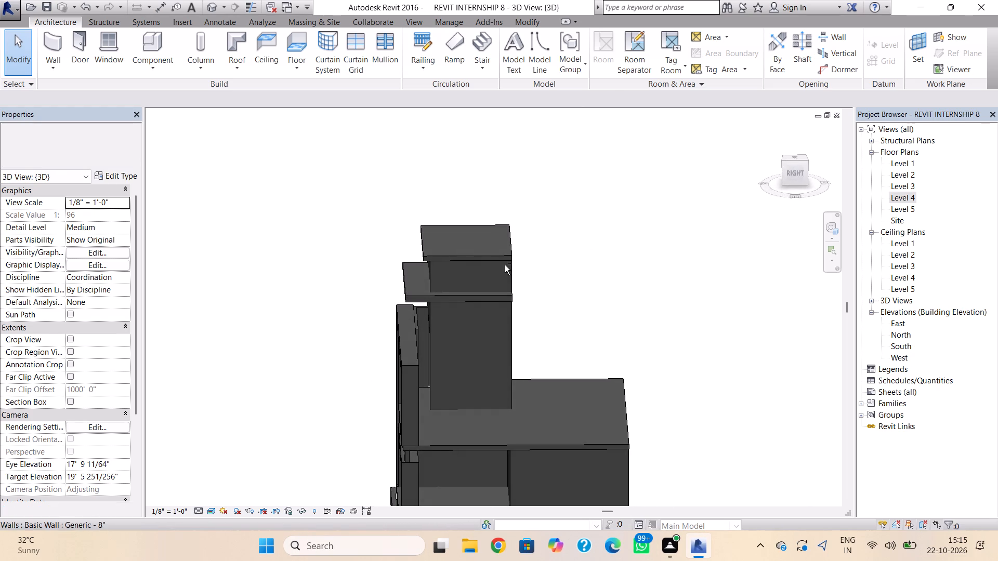
On Level 4, draw a Generic - 5" wall about 1' 9 1/2" long from the tower's front-right corner to the front Generic - 5" wall.
{"action": "double_click", "coordinate": [911, 194]}
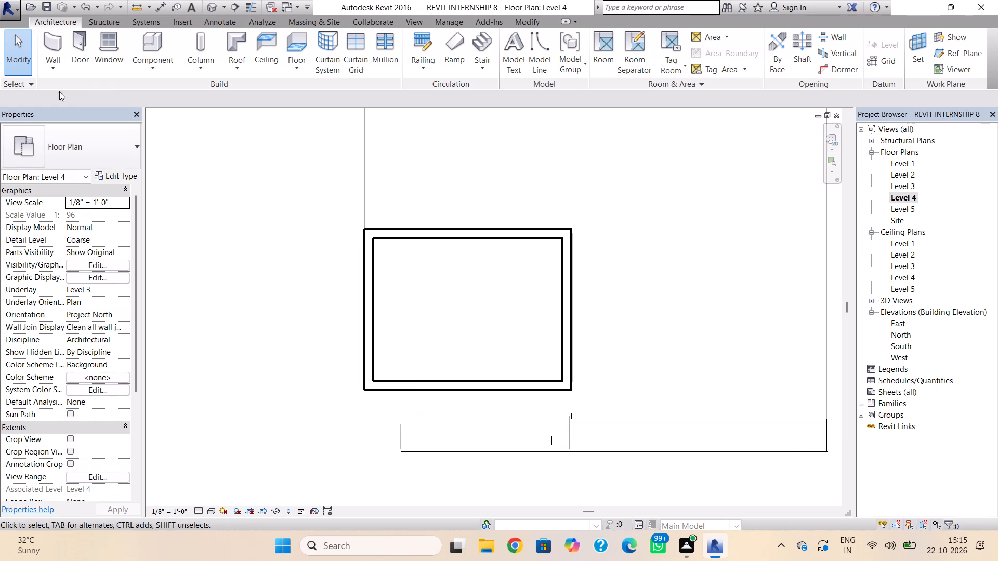
{"action": "left_click", "coordinate": [53, 53]}
{"action": "left_click", "coordinate": [61, 153]}
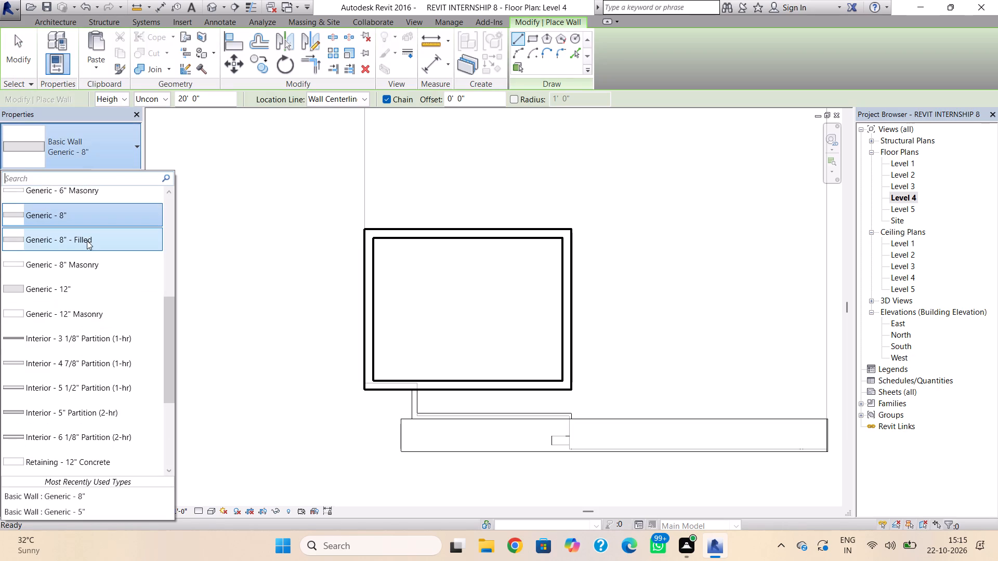
{"action": "scroll", "coordinate": [89, 238], "scroll_direction": "up", "scroll_amount": 2}
{"action": "left_click", "coordinate": [104, 210]}
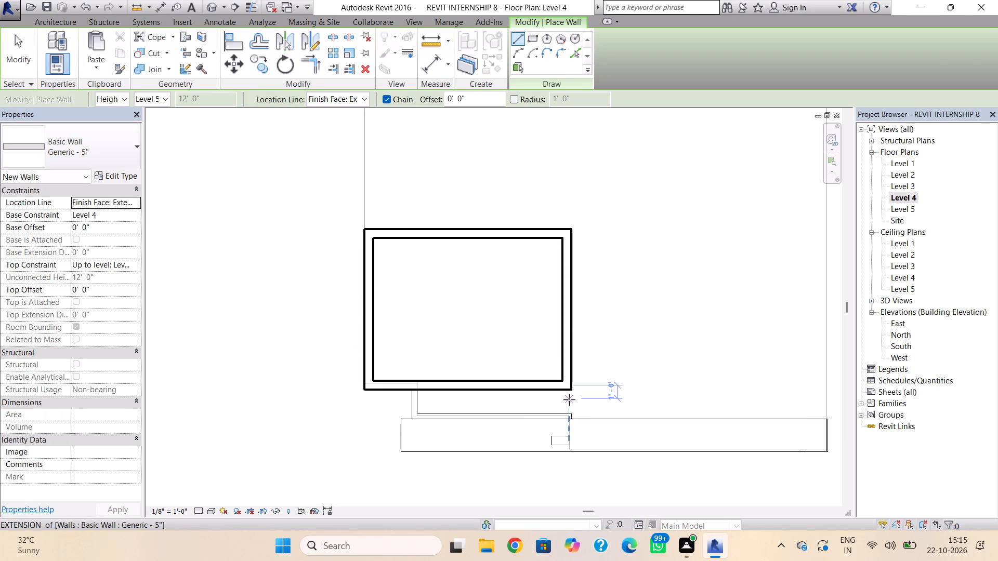
{"action": "scroll", "coordinate": [568, 392], "scroll_direction": "up", "scroll_amount": 4}
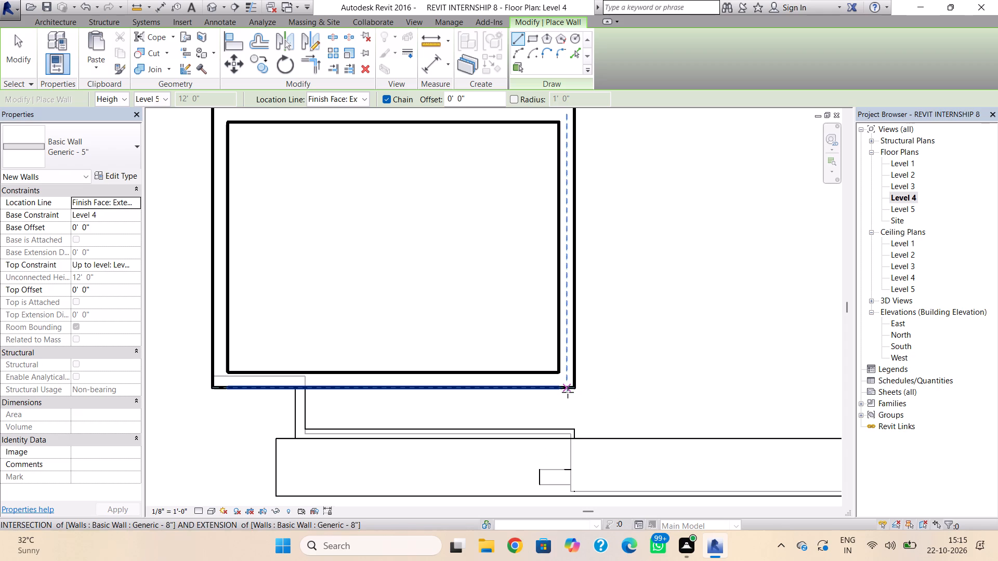
{"action": "left_click", "coordinate": [568, 392]}
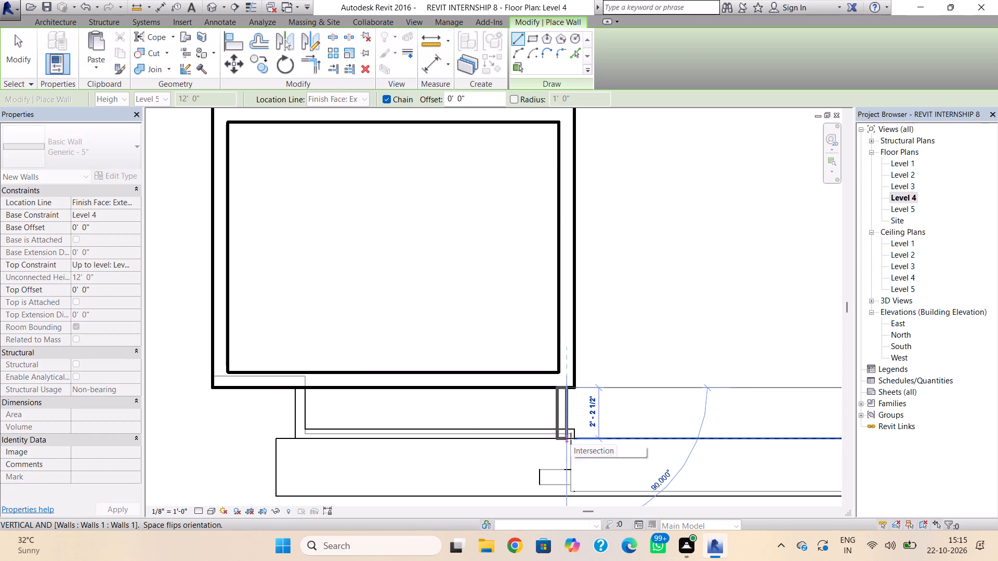
{"action": "key", "text": "space"}
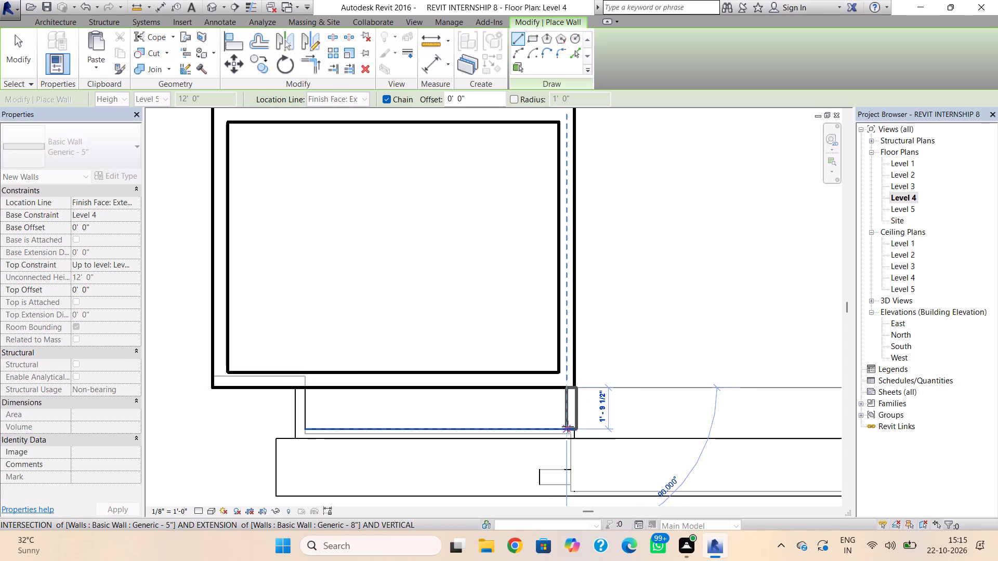
{"action": "left_click", "coordinate": [568, 426]}
{"action": "key", "text": "Escape"}
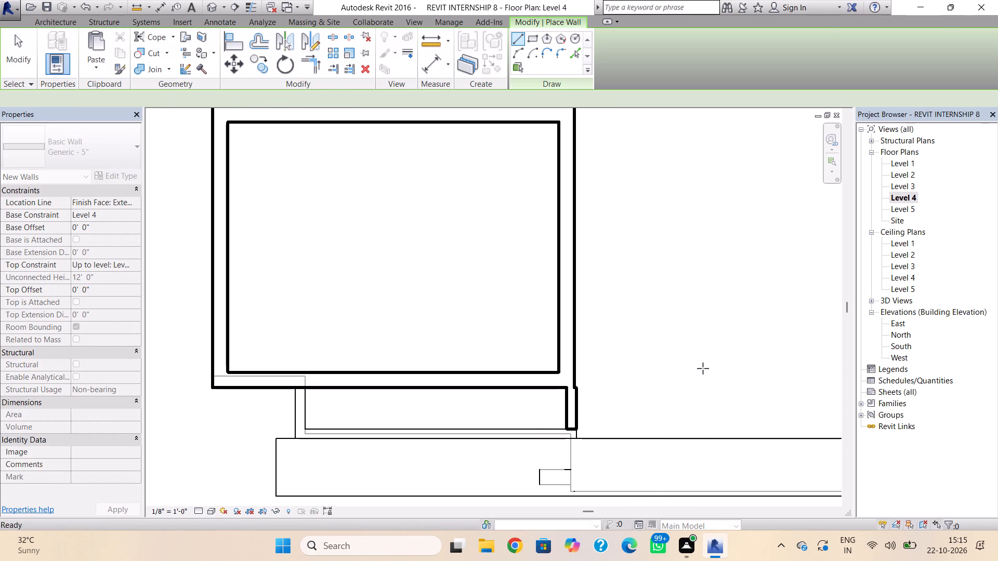
{"action": "key", "text": "Escape"}
Nudge the new short wall sideways until its outer face is flush with the right Generic - 8" wall's outer face.
{"action": "left_click", "coordinate": [580, 404]}
{"action": "scroll", "coordinate": [581, 402], "scroll_direction": "up", "scroll_amount": 5}
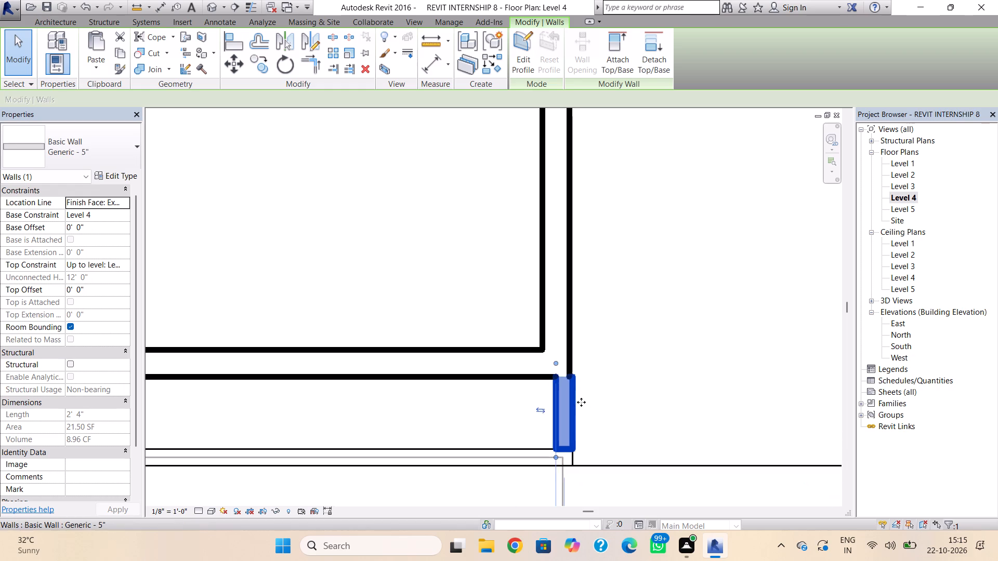
{"action": "key", "text": "Left"}
{"action": "scroll", "coordinate": [581, 402], "scroll_direction": "up", "scroll_amount": 1}
{"action": "key", "text": "Left"}
{"action": "scroll", "coordinate": [564, 391], "scroll_direction": "up", "scroll_amount": 7}
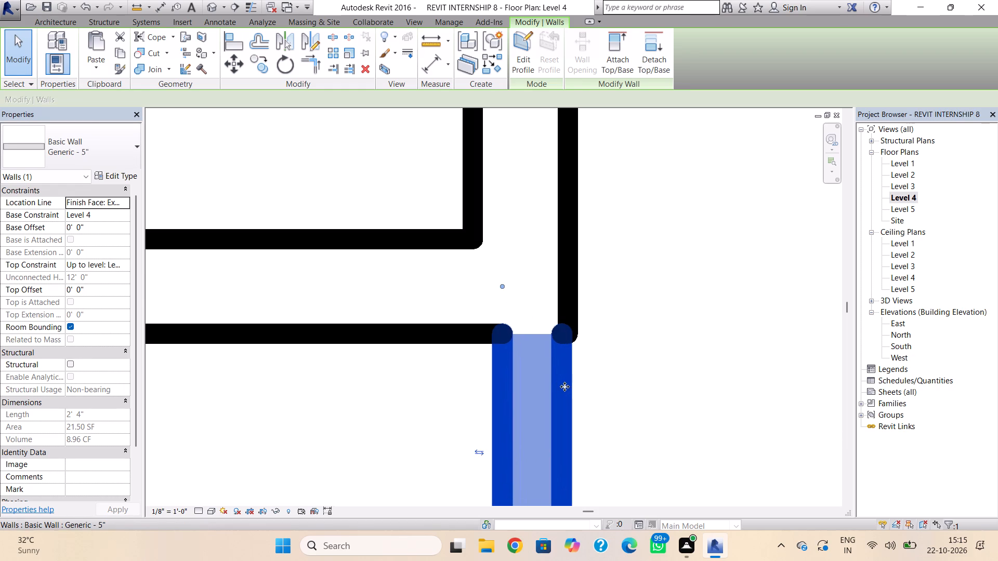
{"action": "key", "text": "Right"}
{"action": "key", "text": "Right"}
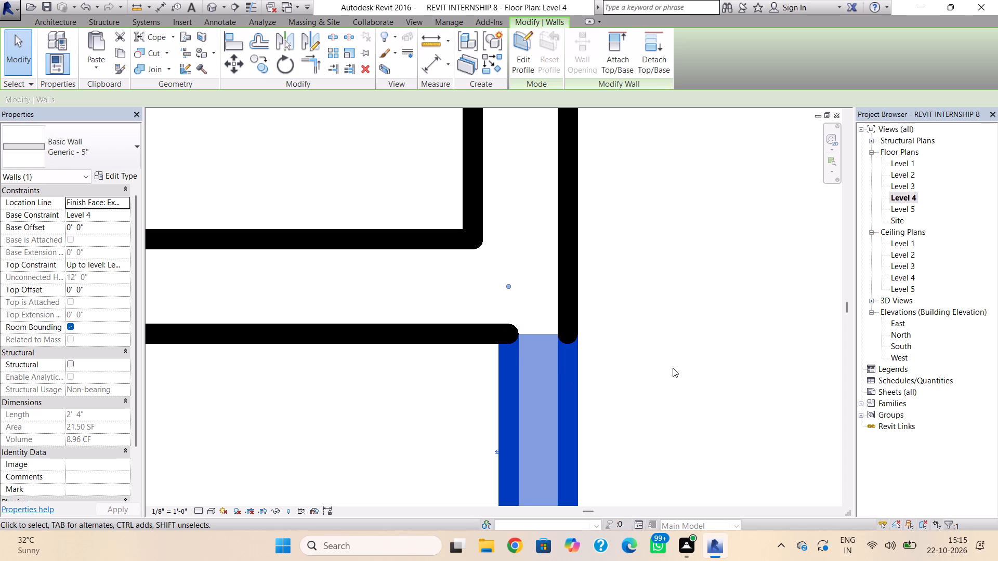
{"action": "left_click", "coordinate": [670, 323]}
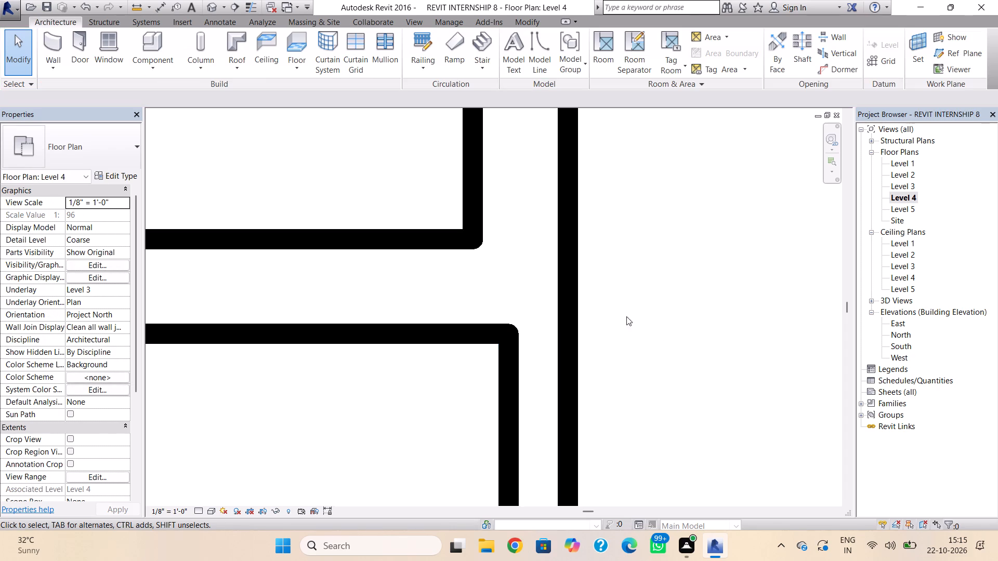
Examine in 3D how the new short wall meets the tower, the lower Generic - 5" wall and the front frame.
{"action": "left_click", "coordinate": [213, 3]}
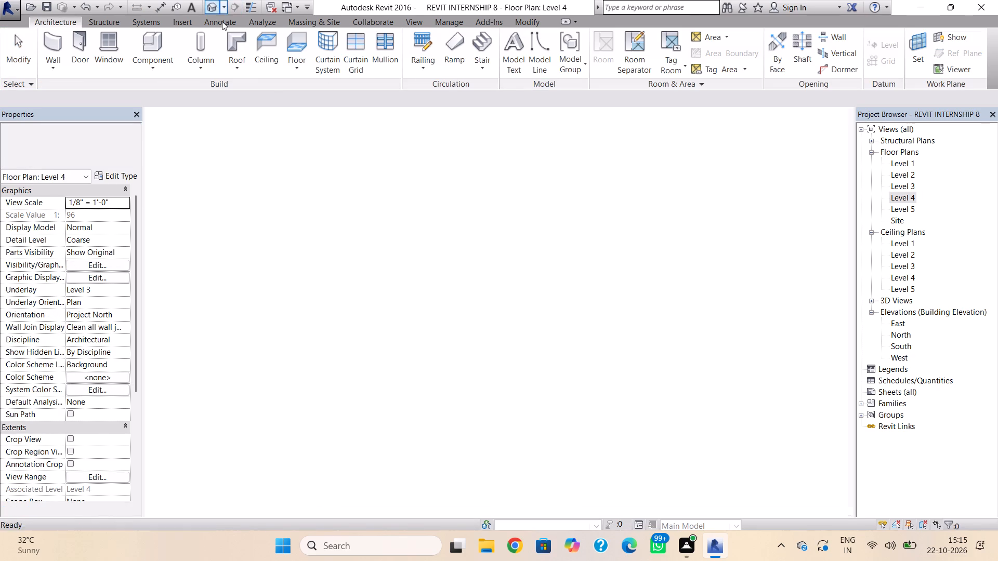
{"action": "left_click", "coordinate": [426, 387]}
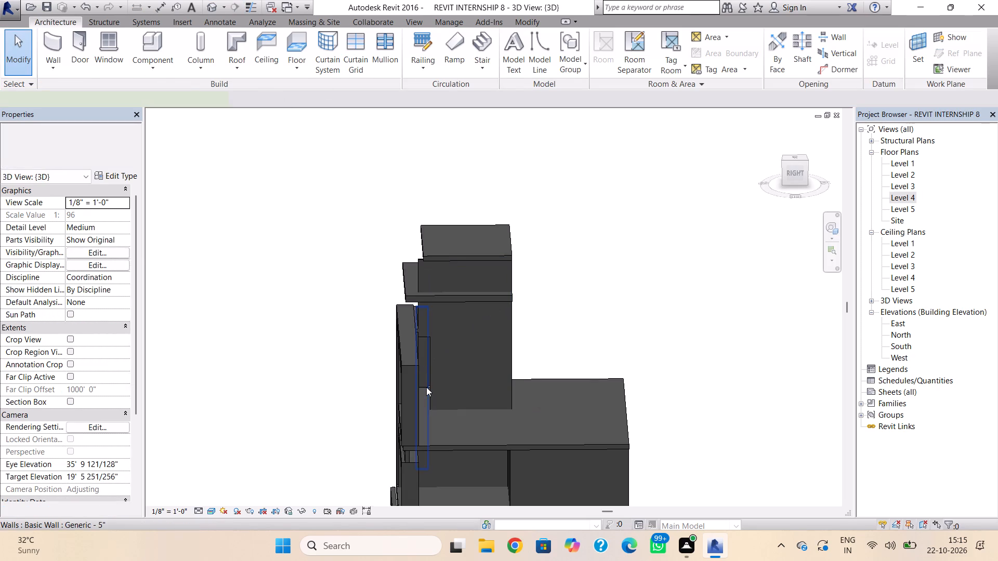
{"action": "scroll", "coordinate": [419, 384], "scroll_direction": "up", "scroll_amount": 7}
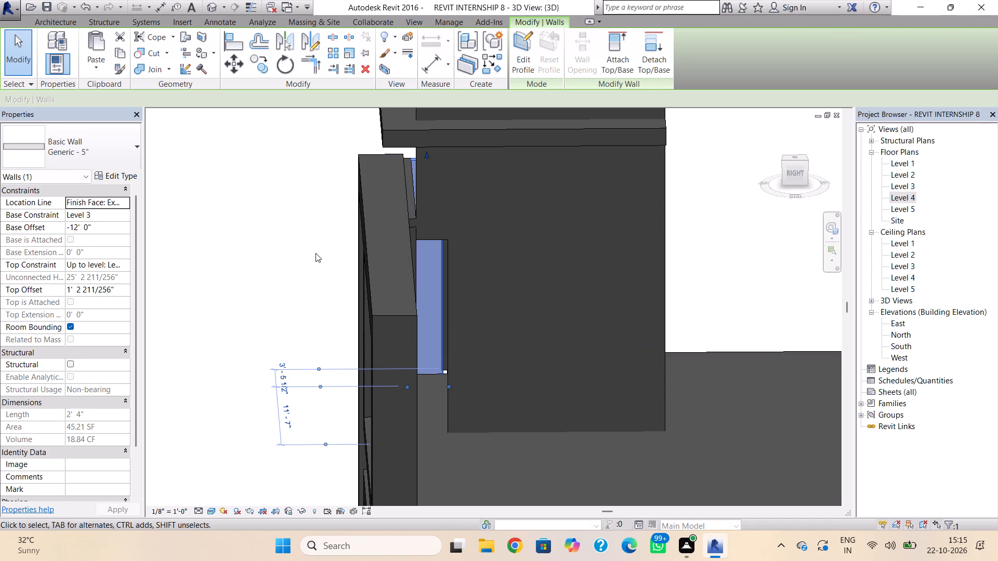
{"action": "key", "text": "Escape"}
{"action": "right_click_drag", "start_coordinate": [389, 270], "coordinate": [472, 276], "text": "shift"}
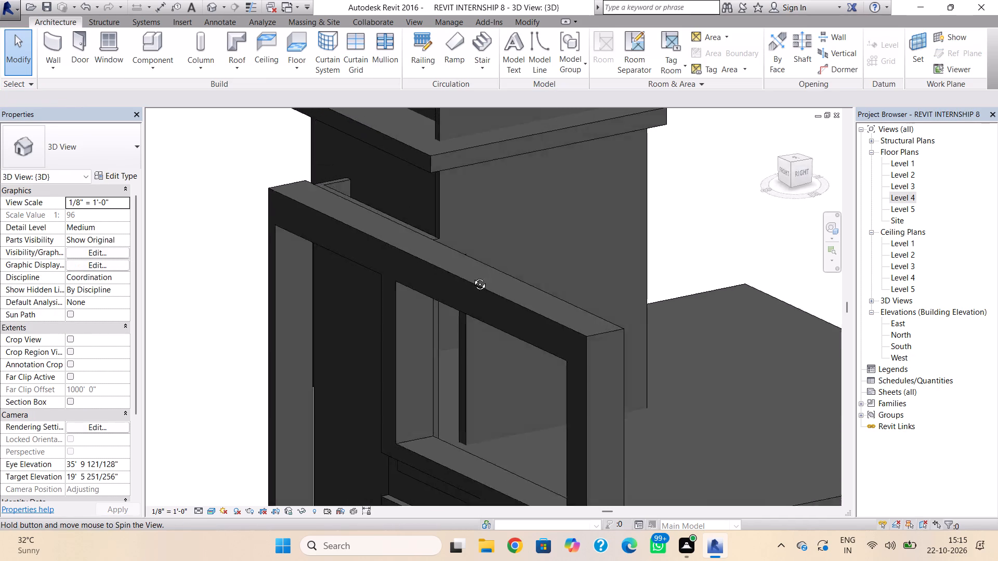
{"action": "right_click_drag", "start_coordinate": [472, 276], "coordinate": [367, 288], "text": "shift"}
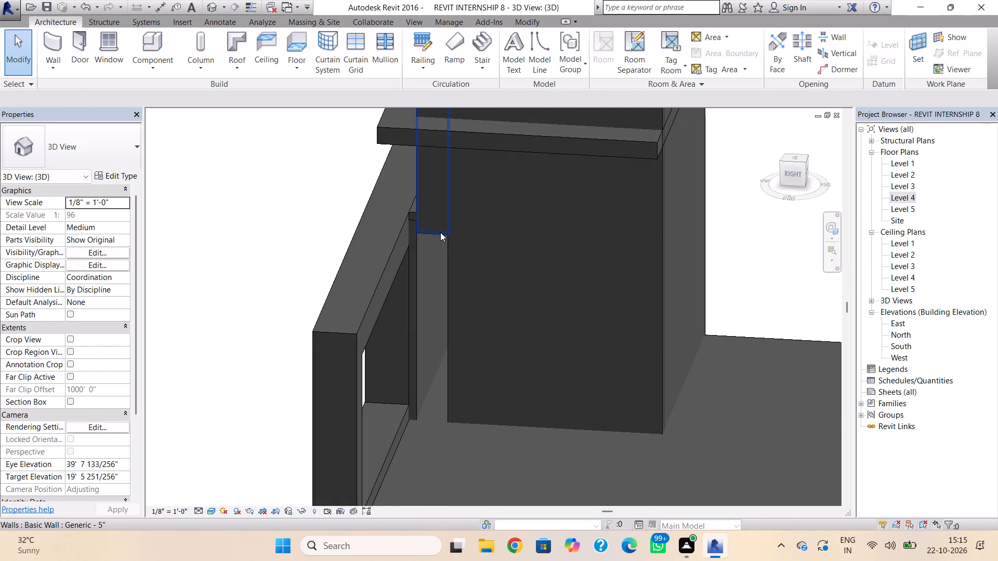
{"action": "scroll", "coordinate": [440, 242], "scroll_direction": "down", "scroll_amount": 1}
{"action": "middle_click_drag", "start_coordinate": [441, 267], "coordinate": [434, 425]}
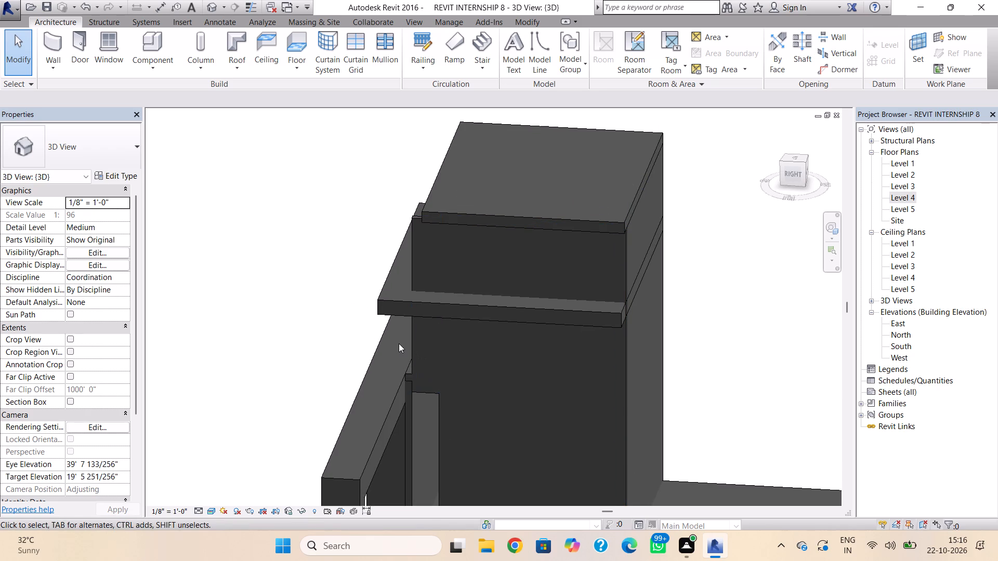
{"action": "right_click_drag", "start_coordinate": [400, 341], "coordinate": [460, 327], "text": "shift"}
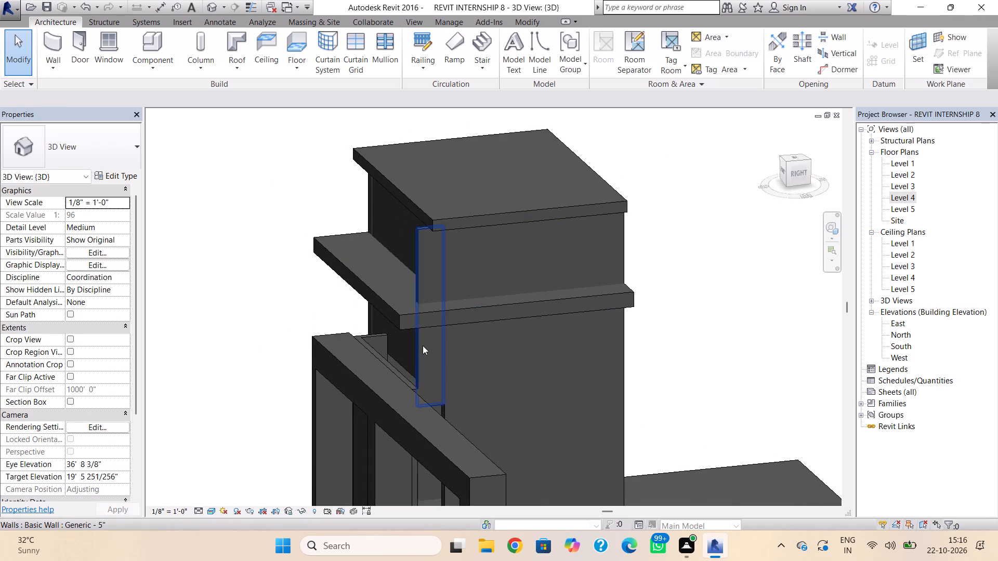
Extend the base of the short Generic - 5" wall downward to a base offset of -13' 10" from Level 4.
{"action": "left_click", "coordinate": [423, 346]}
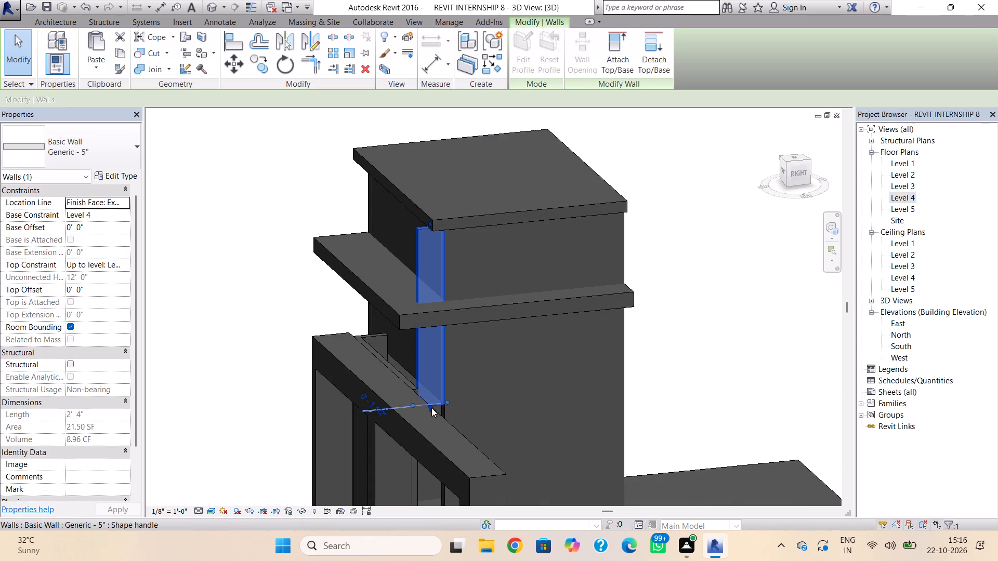
{"action": "middle_click_drag", "start_coordinate": [432, 403], "coordinate": [388, 249]}
{"action": "left_click_drag", "start_coordinate": [385, 252], "coordinate": [390, 357]}
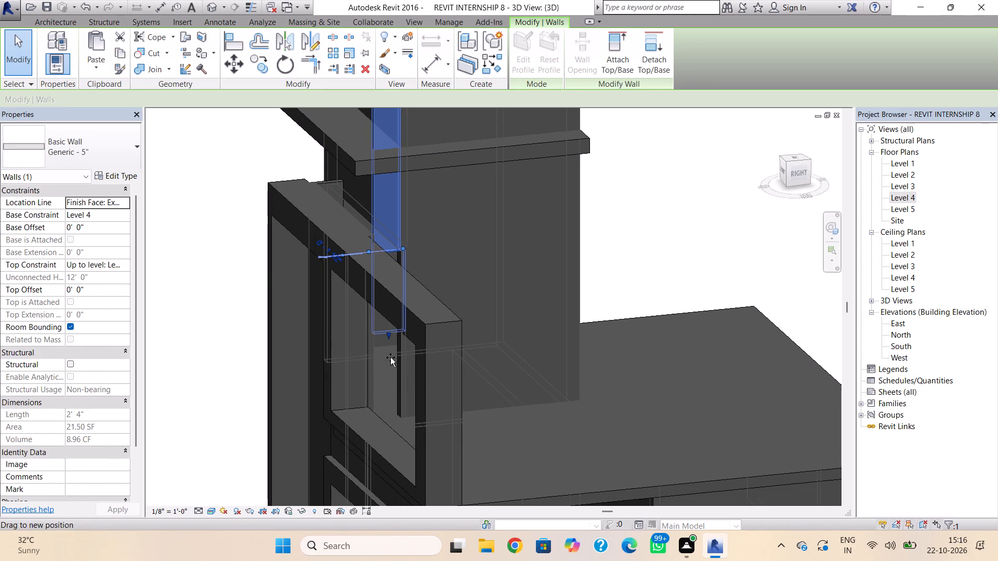
{"action": "left_click_drag", "start_coordinate": [390, 357], "coordinate": [379, 461]}
Lower the short wall's top to the top of the front frame, a top offset of about -10' 9".
{"action": "scroll", "coordinate": [380, 458], "scroll_direction": "down", "scroll_amount": 1}
{"action": "middle_click_drag", "start_coordinate": [380, 457], "coordinate": [382, 425]}
{"action": "middle_click_drag", "start_coordinate": [400, 179], "coordinate": [398, 295]}
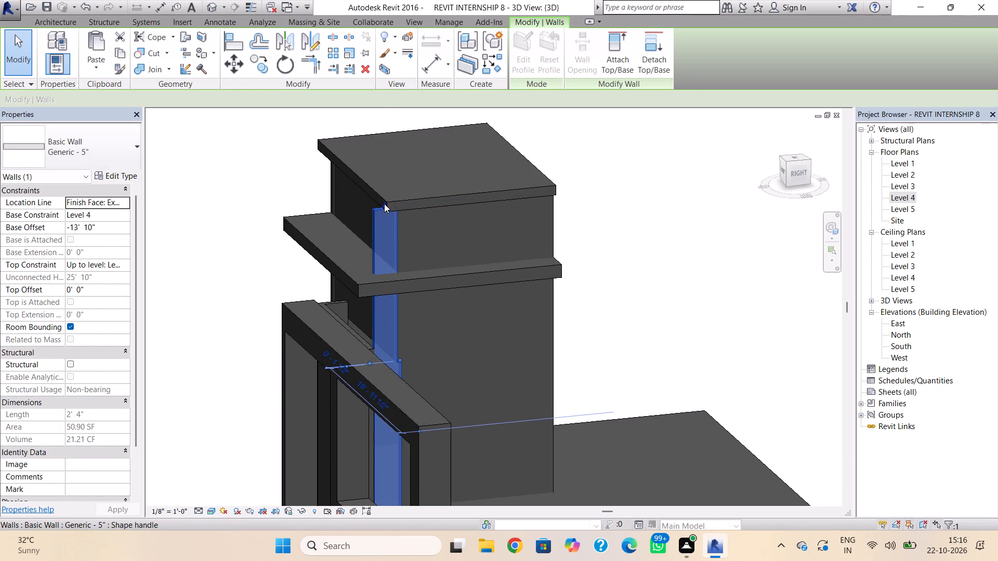
{"action": "left_click_drag", "start_coordinate": [386, 202], "coordinate": [388, 350]}
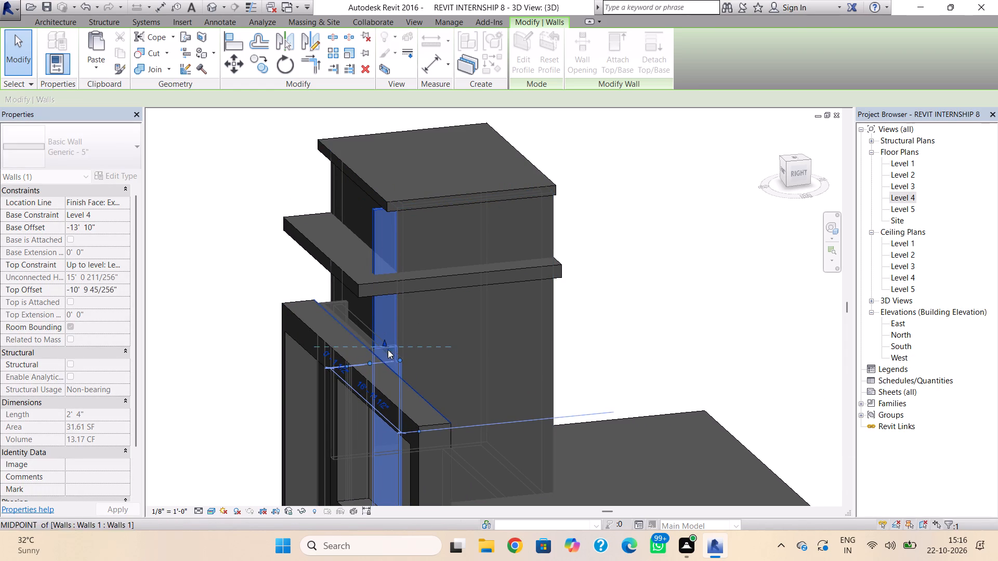
{"action": "key", "text": "Escape"}
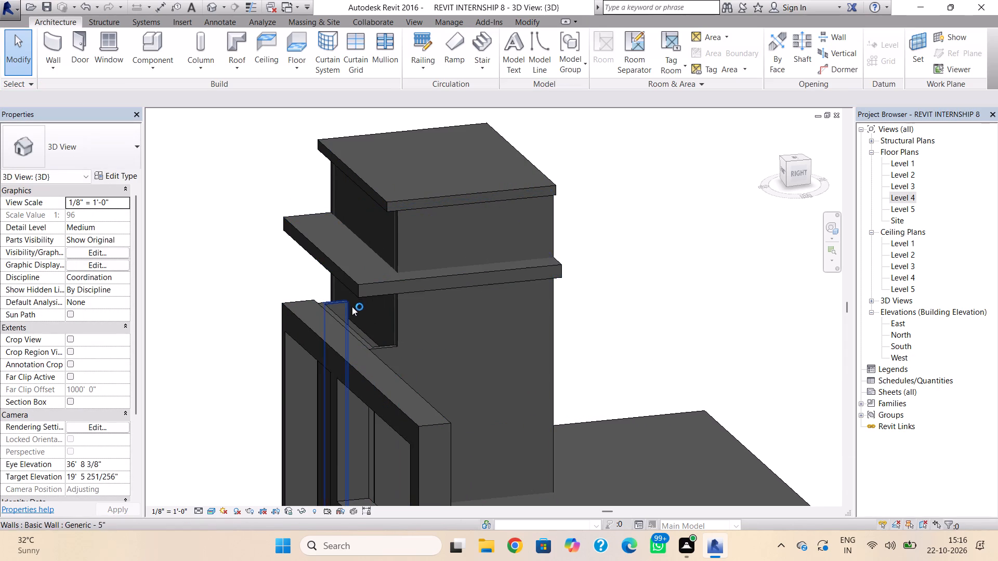
Create a flat Generic - 12" footprint roof on Level 4, about 12' 1" by 2' 2 1/2", over the narrow projection between tower and front frame.
{"action": "double_click", "coordinate": [903, 202]}
{"action": "scroll", "coordinate": [574, 303], "scroll_direction": "down", "scroll_amount": 4}
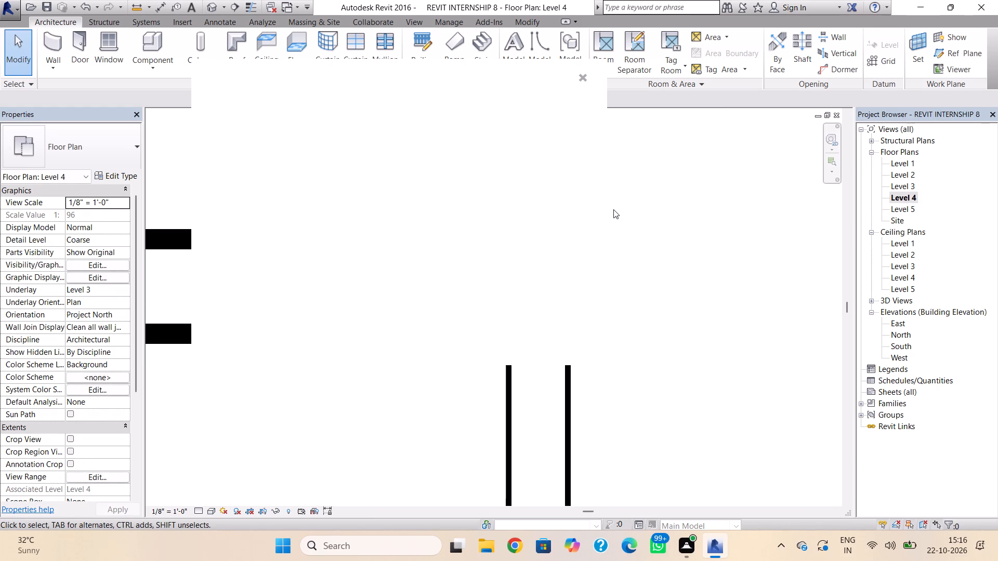
{"action": "left_click", "coordinate": [580, 78]}
{"action": "scroll", "coordinate": [443, 262], "scroll_direction": "down", "scroll_amount": 3}
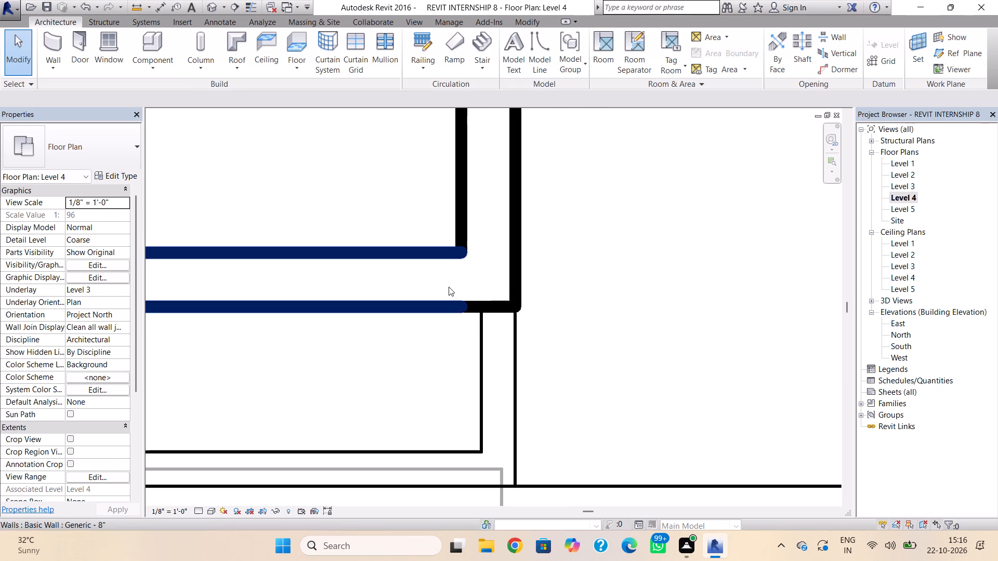
{"action": "scroll", "coordinate": [449, 287], "scroll_direction": "down", "scroll_amount": 7}
{"action": "middle_click_drag", "start_coordinate": [443, 292], "coordinate": [620, 282]}
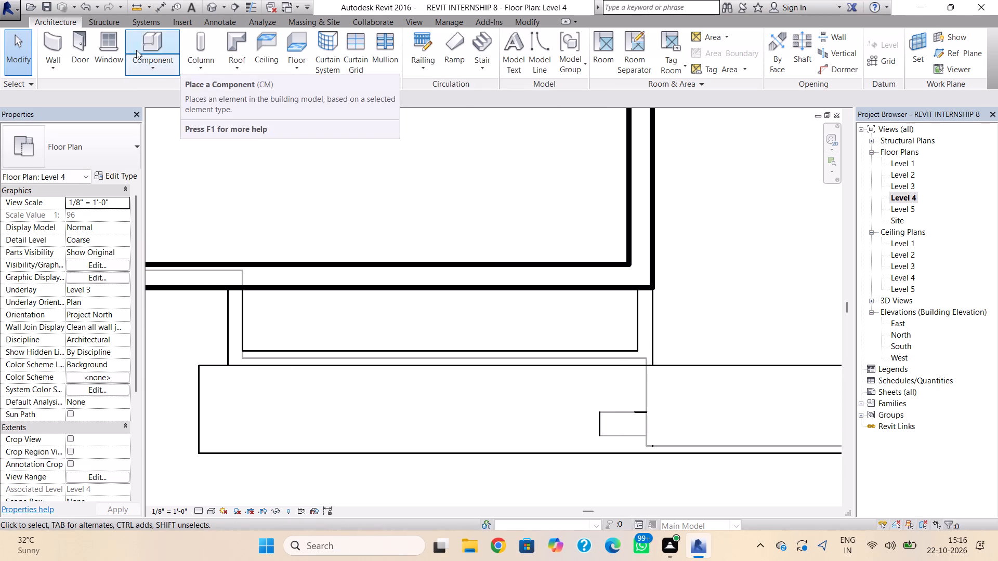
{"action": "left_click", "coordinate": [225, 43]}
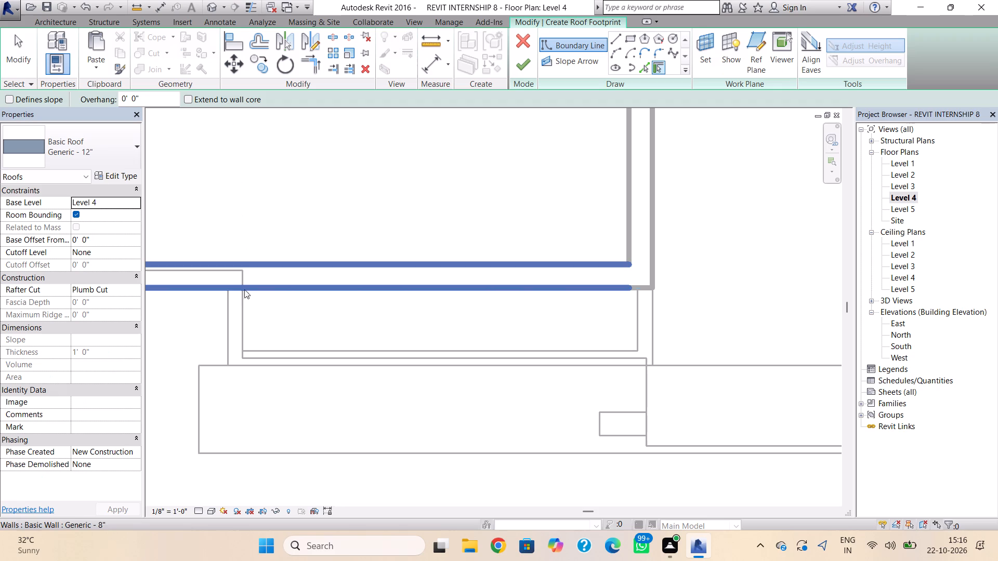
{"action": "left_click", "coordinate": [629, 39]}
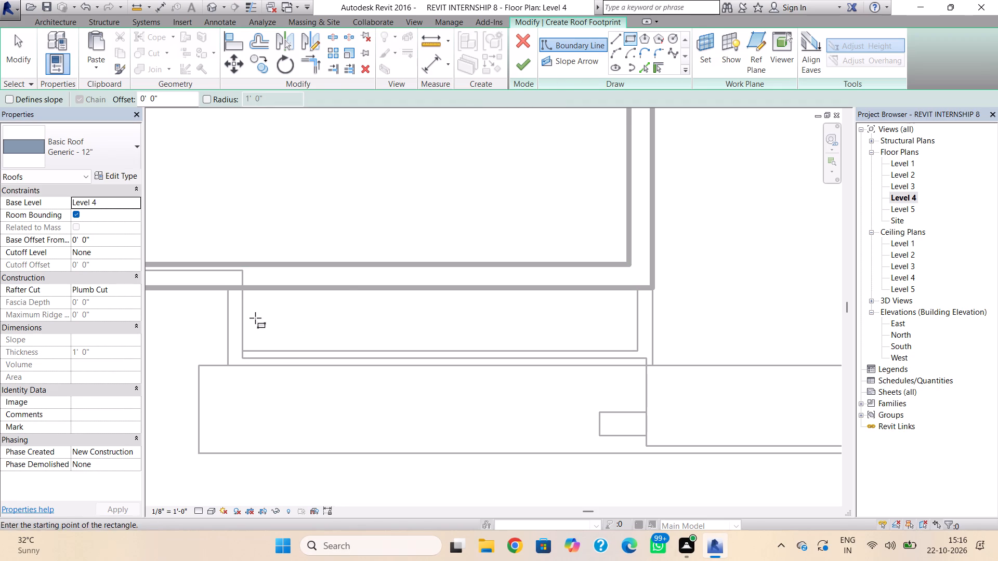
{"action": "left_click", "coordinate": [228, 290]}
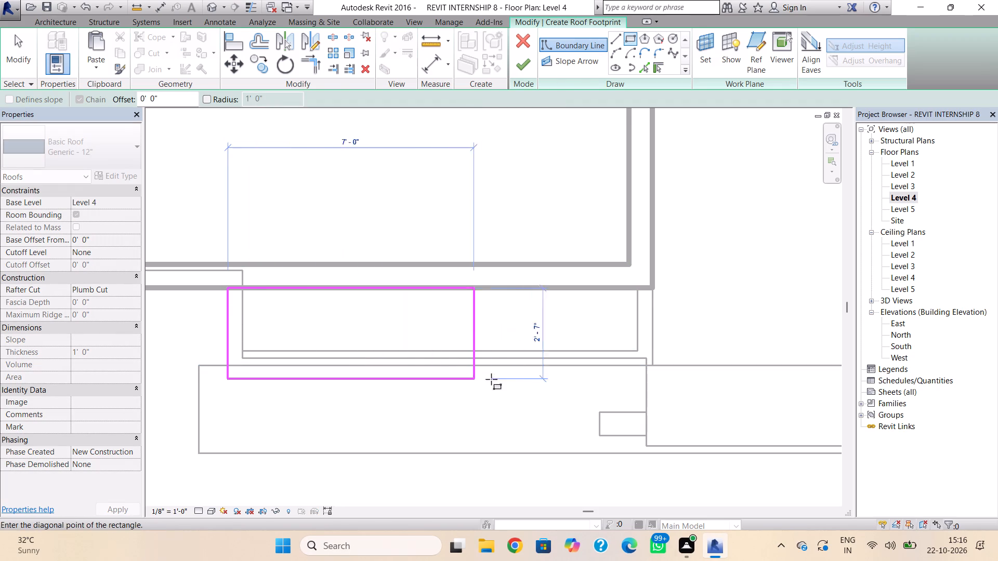
{"action": "left_click", "coordinate": [654, 364]}
{"action": "left_click", "coordinate": [527, 56]}
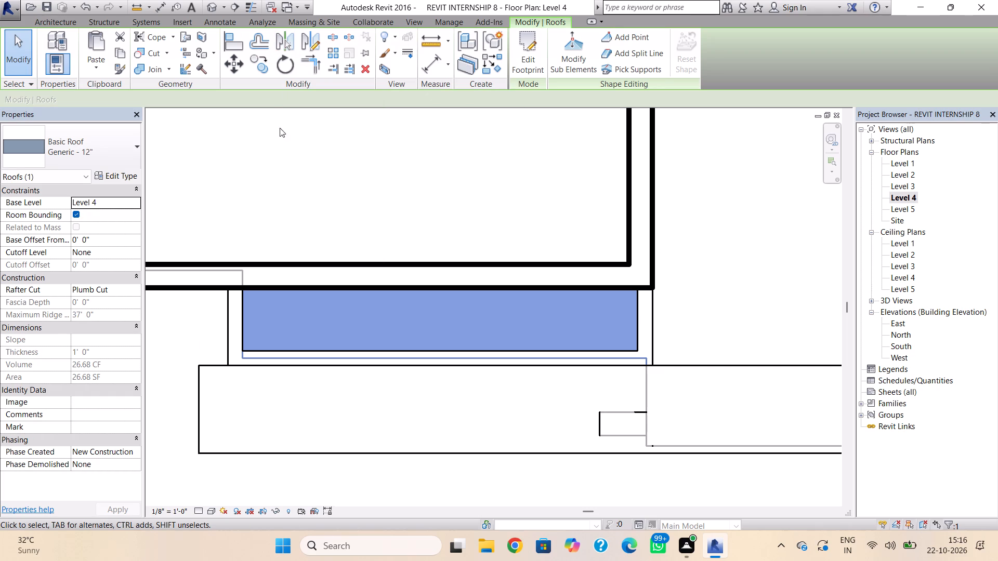
Examine in 3D, from the side and the front, how the new narrow roof fits between the tower, the short walls and the front frame.
{"action": "left_click", "coordinate": [206, 6]}
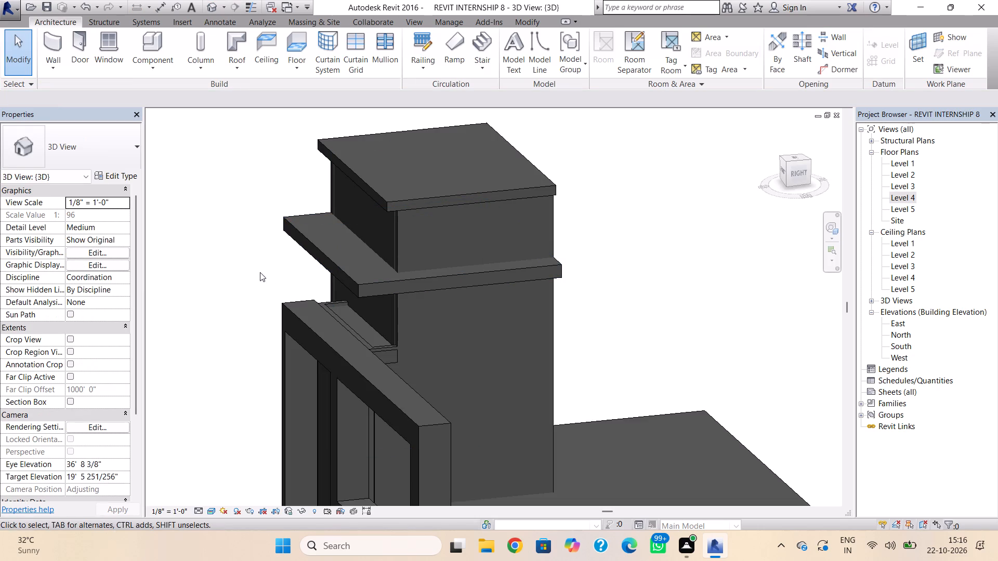
{"action": "scroll", "coordinate": [361, 340], "scroll_direction": "up", "scroll_amount": 8}
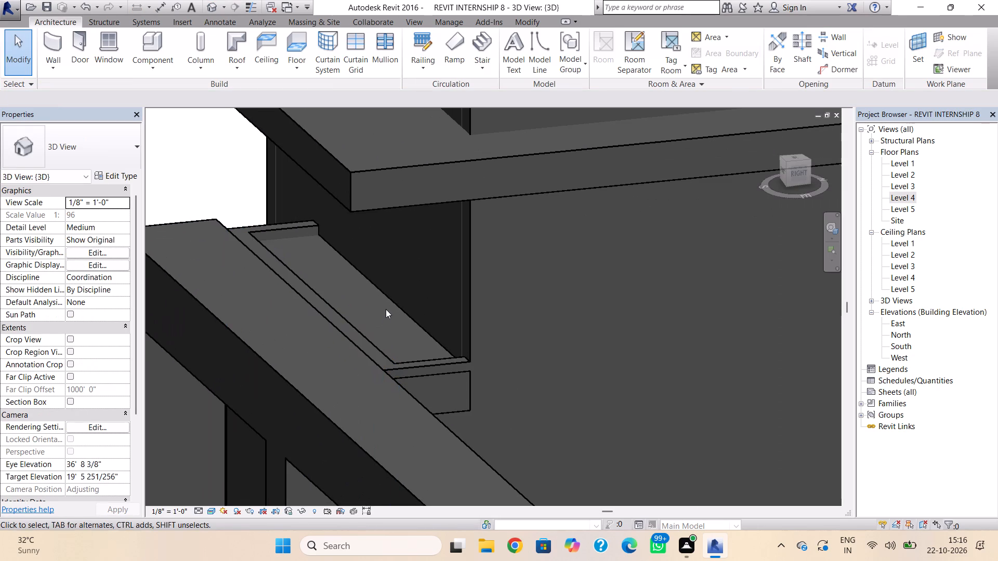
{"action": "left_click", "coordinate": [415, 325]}
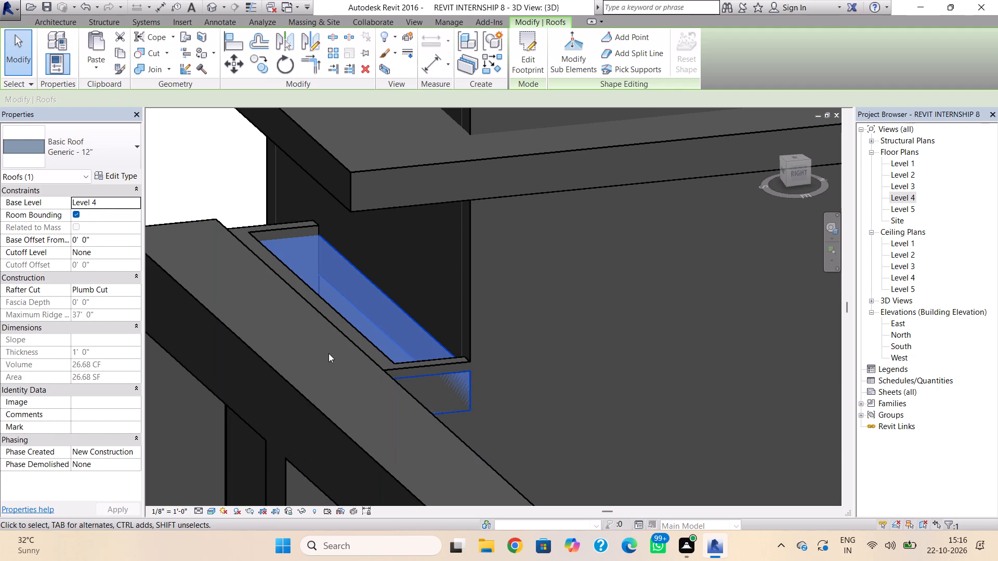
{"action": "key", "text": "Escape"}
{"action": "right_click_drag", "start_coordinate": [311, 347], "coordinate": [478, 326], "text": "shift"}
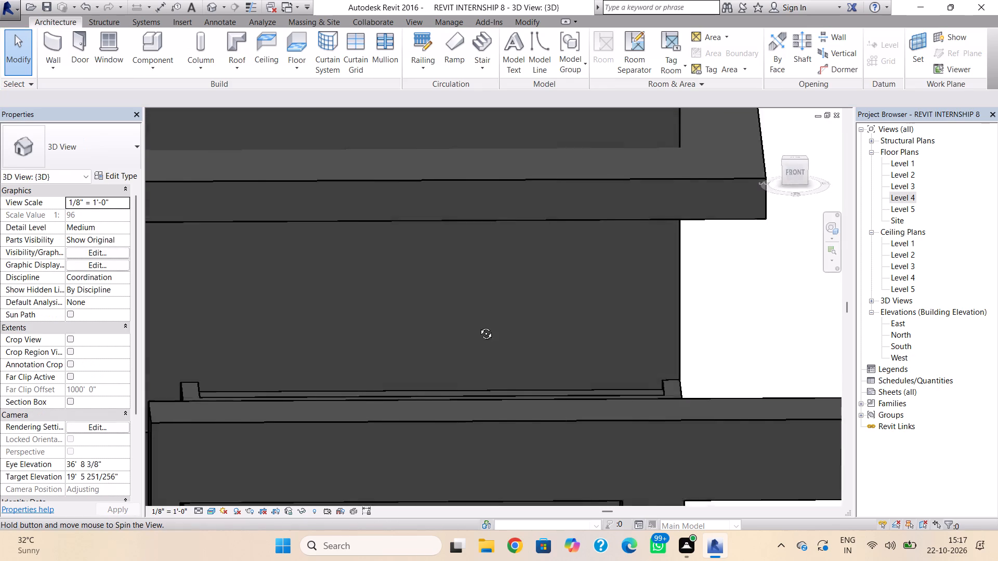
{"action": "right_click_drag", "start_coordinate": [478, 326], "coordinate": [482, 326], "text": "shift"}
{"action": "scroll", "coordinate": [477, 331], "scroll_direction": "down", "scroll_amount": 7}
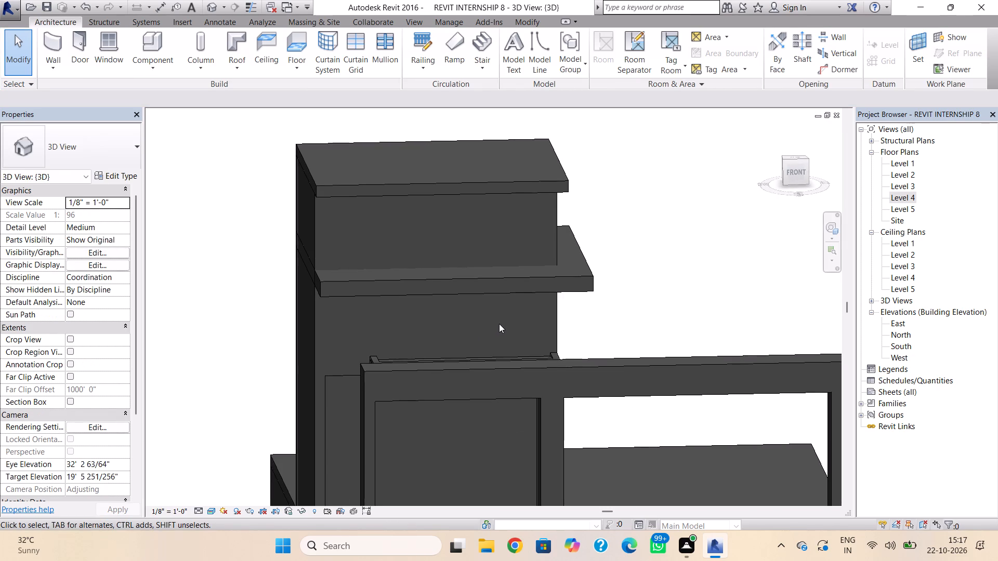
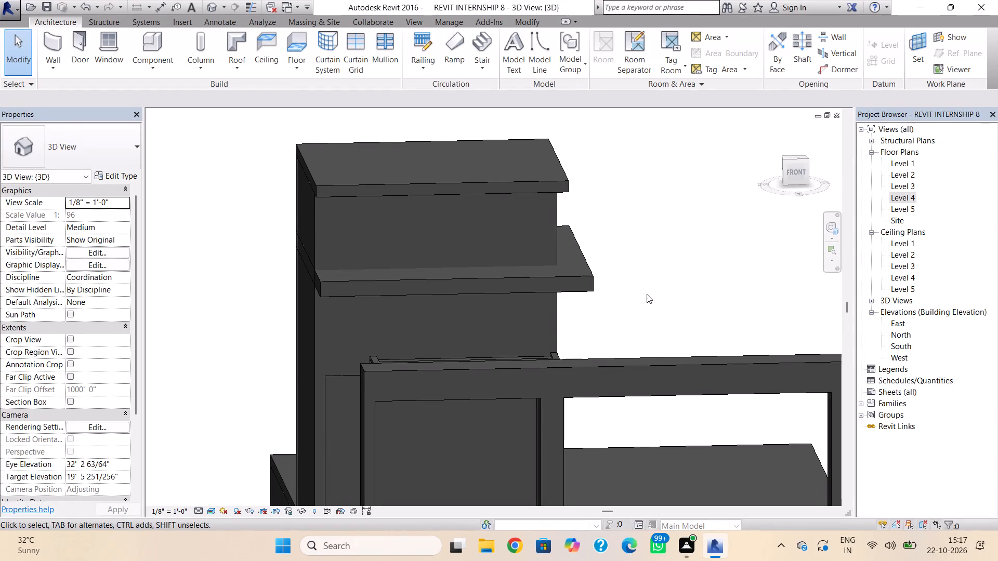
Examine in 3D the open area beside the tower and behind the upper front frame.
{"action": "right_click_drag", "start_coordinate": [646, 292], "coordinate": [516, 286], "text": "shift"}
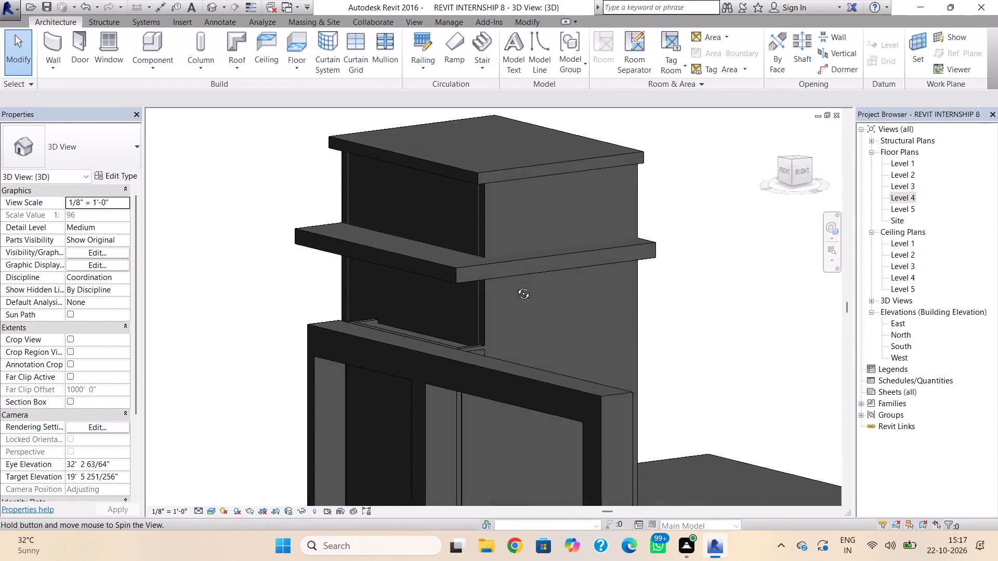
{"action": "right_click_drag", "start_coordinate": [516, 286], "coordinate": [567, 342], "text": "shift"}
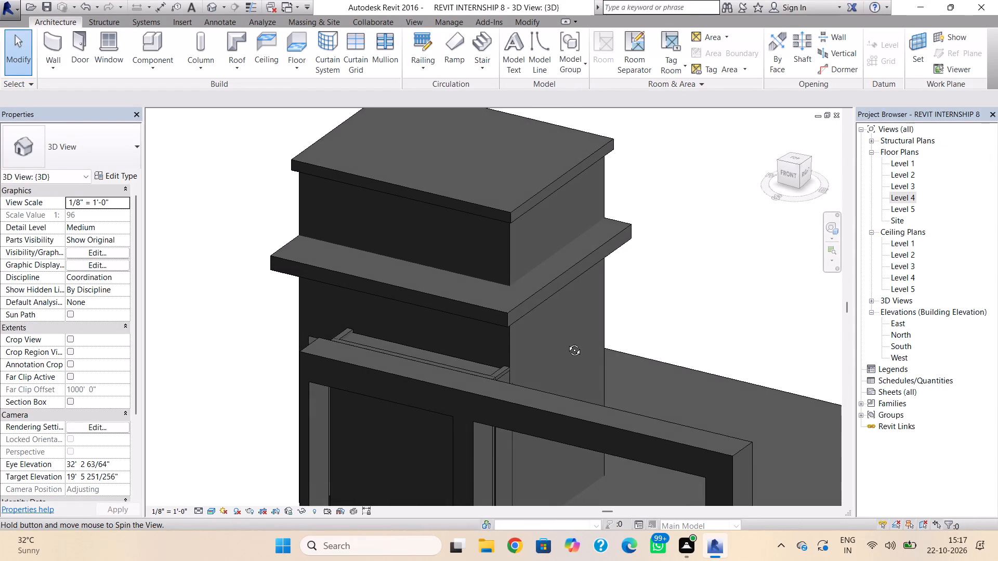
{"action": "right_click_drag", "start_coordinate": [567, 342], "coordinate": [600, 297], "text": "shift"}
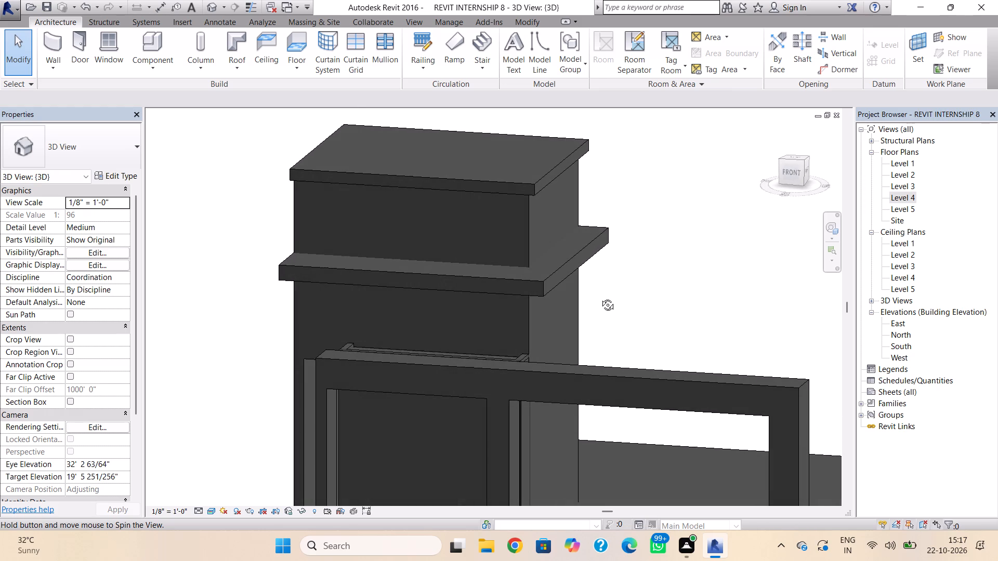
{"action": "right_click_drag", "start_coordinate": [600, 297], "coordinate": [602, 300], "text": "shift"}
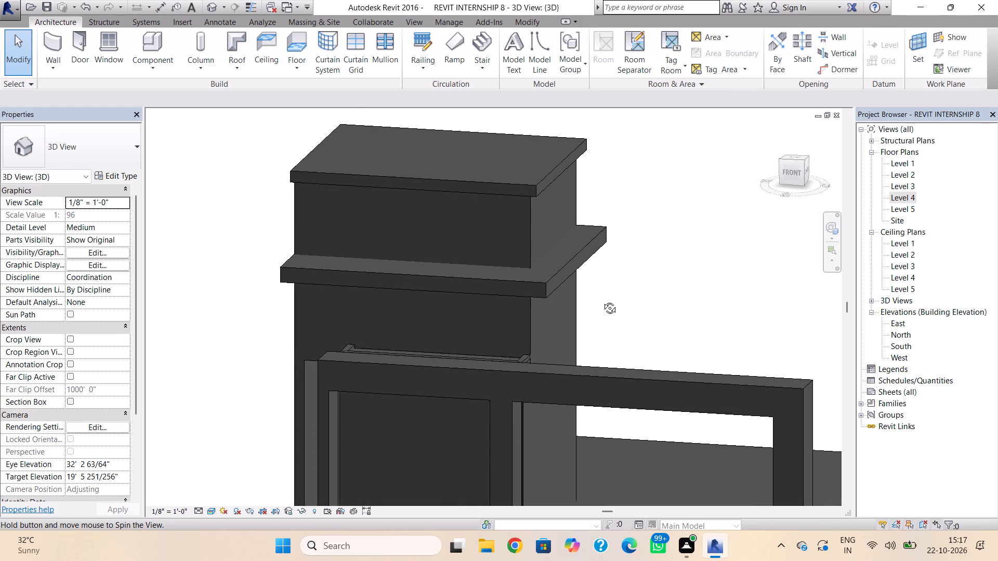
{"action": "right_click_drag", "start_coordinate": [602, 300], "coordinate": [603, 305], "text": "shift"}
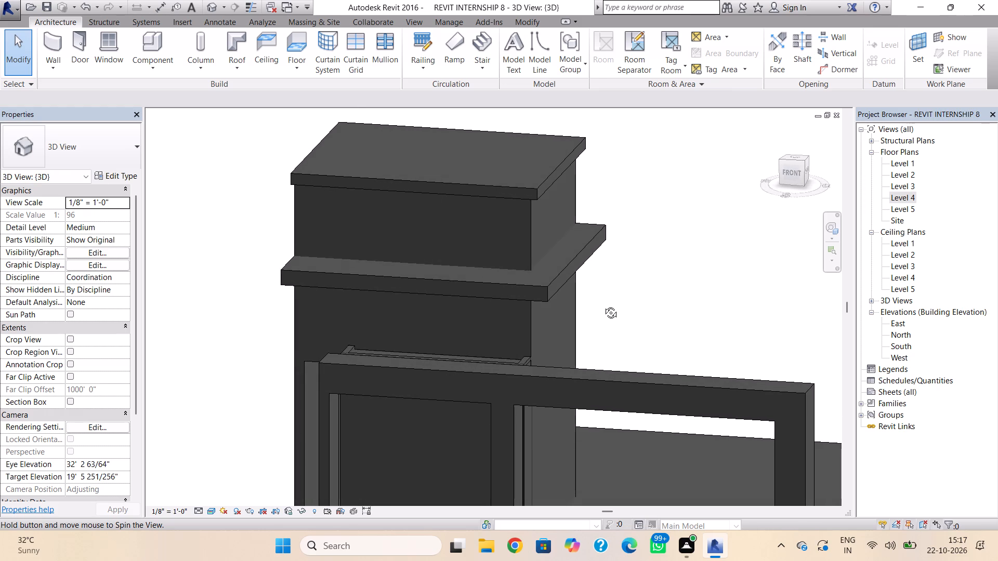
{"action": "right_click_drag", "start_coordinate": [603, 305], "coordinate": [600, 308], "text": "shift"}
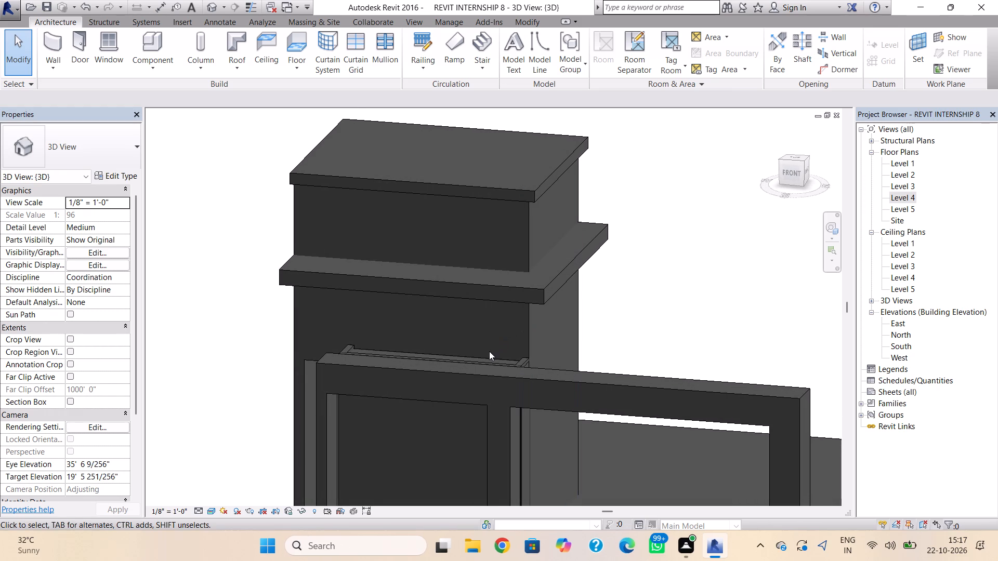
{"action": "scroll", "coordinate": [599, 338], "scroll_direction": "down", "scroll_amount": 2}
{"action": "middle_click_drag", "start_coordinate": [594, 322], "coordinate": [584, 295]}
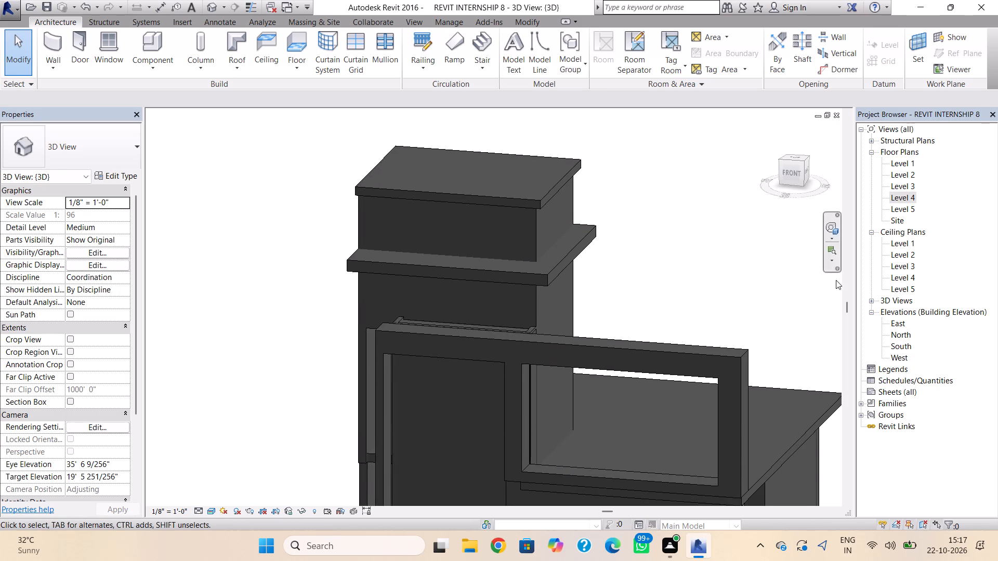
Create a flat Generic - 12" footprint roof on Level 4, about 19' 5" wide, filling the area beside the tower back from the front frame.
{"action": "left_click", "coordinate": [899, 196]}
{"action": "left_click", "coordinate": [899, 196]}
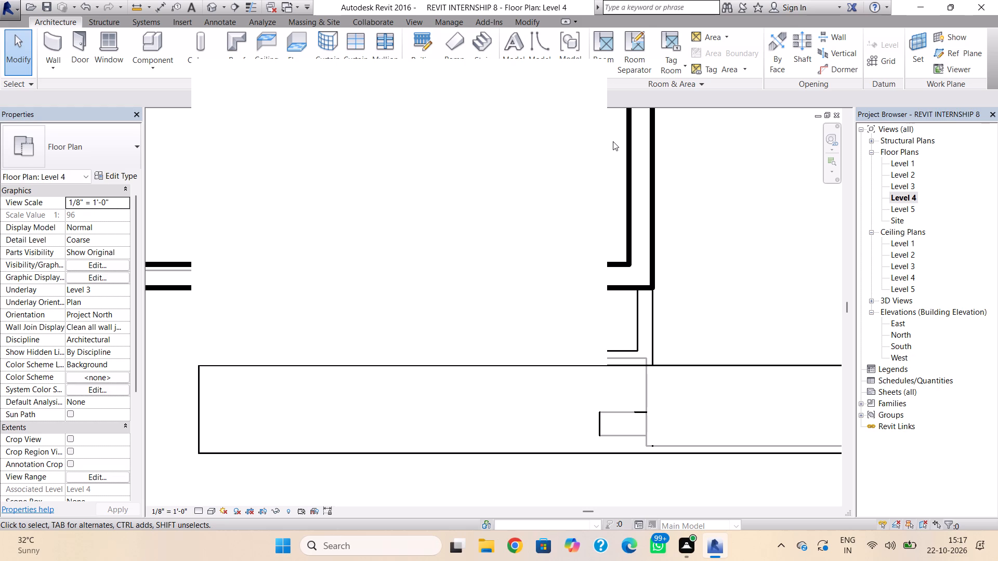
{"action": "left_click", "coordinate": [584, 78]}
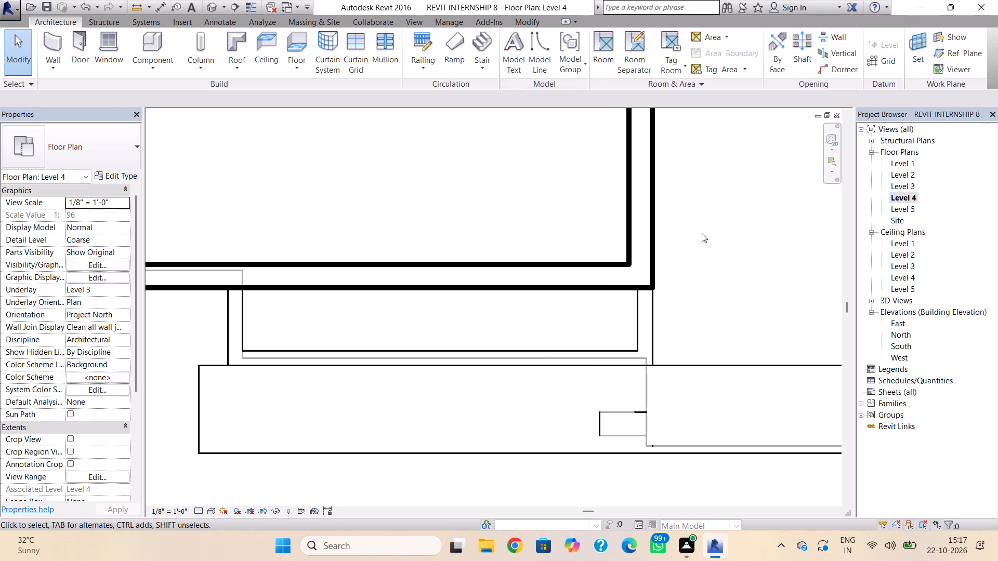
{"action": "scroll", "coordinate": [693, 236], "scroll_direction": "down", "scroll_amount": 4}
{"action": "scroll", "coordinate": [637, 263], "scroll_direction": "down", "scroll_amount": 3}
{"action": "middle_click_drag", "start_coordinate": [609, 273], "coordinate": [365, 337]}
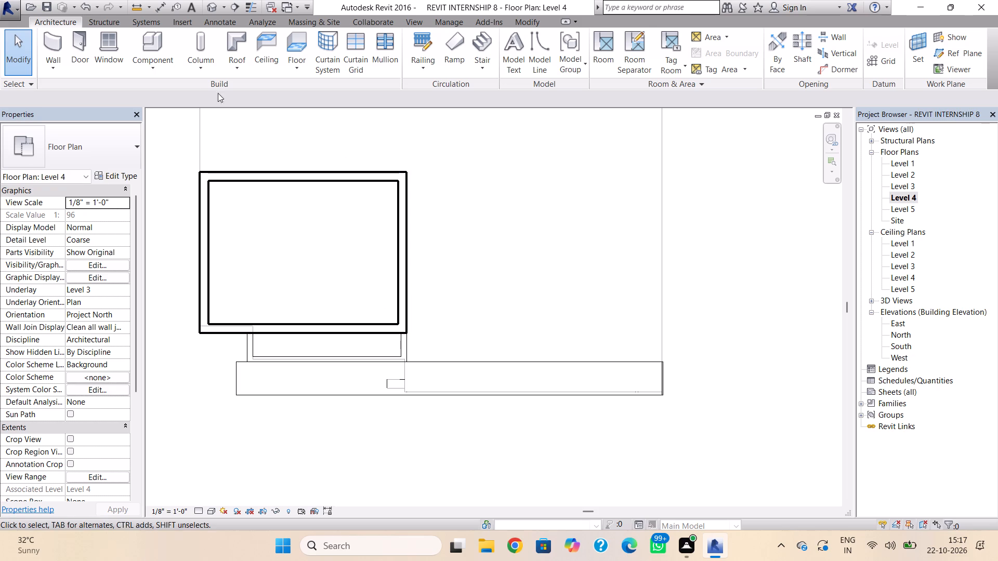
{"action": "left_click", "coordinate": [243, 37]}
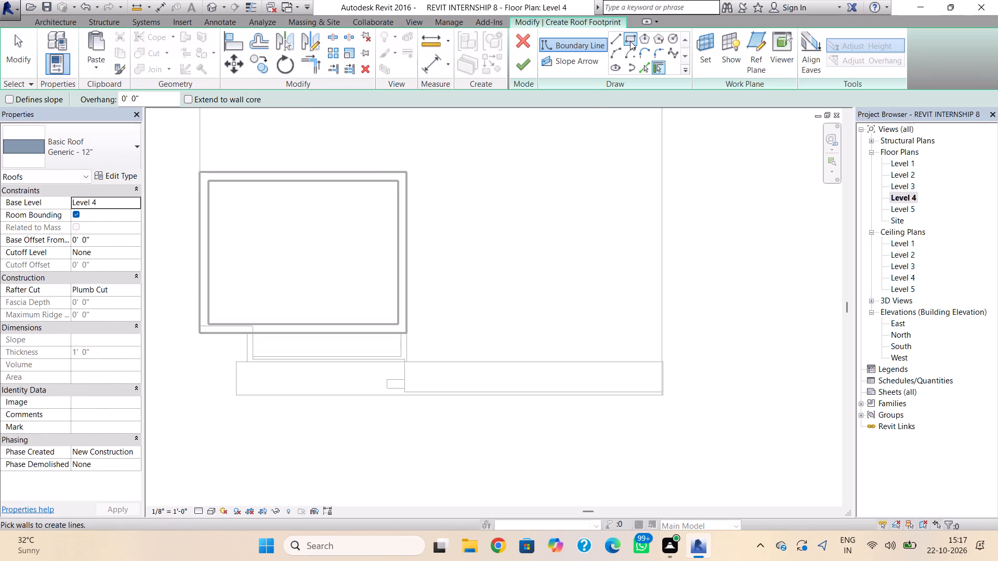
{"action": "left_click", "coordinate": [630, 41]}
{"action": "left_click", "coordinate": [412, 175]}
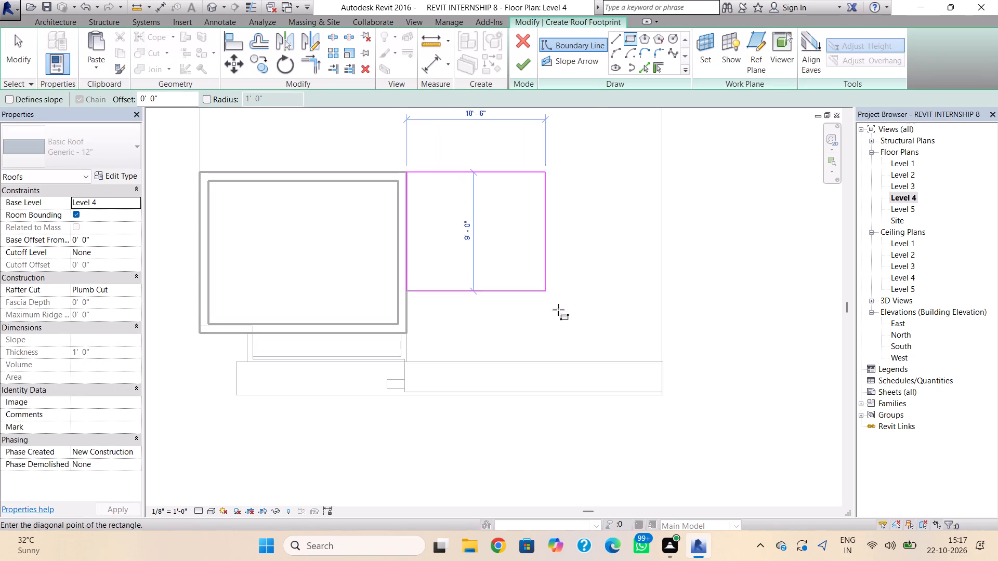
{"action": "left_click", "coordinate": [666, 363]}
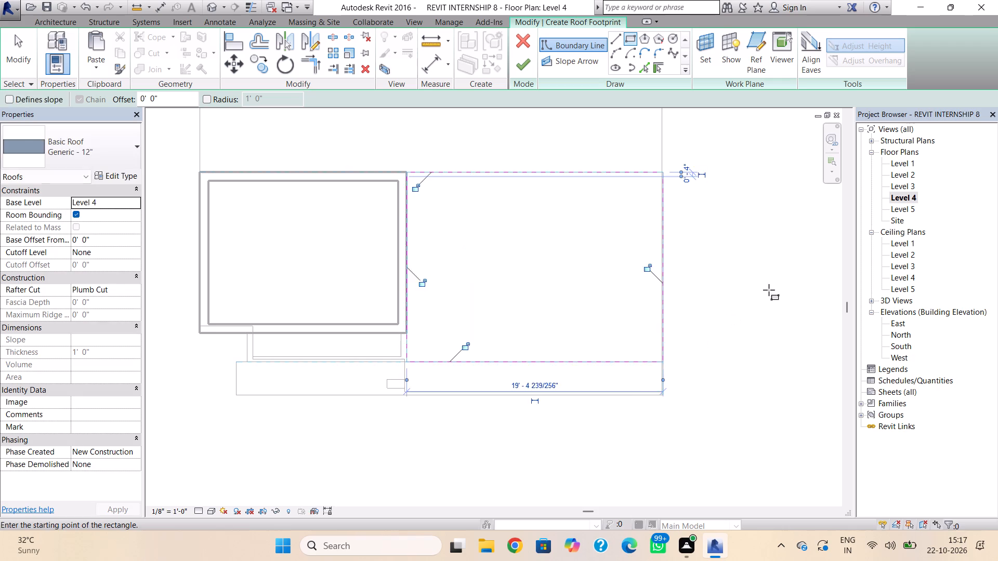
{"action": "left_click", "coordinate": [769, 290]}
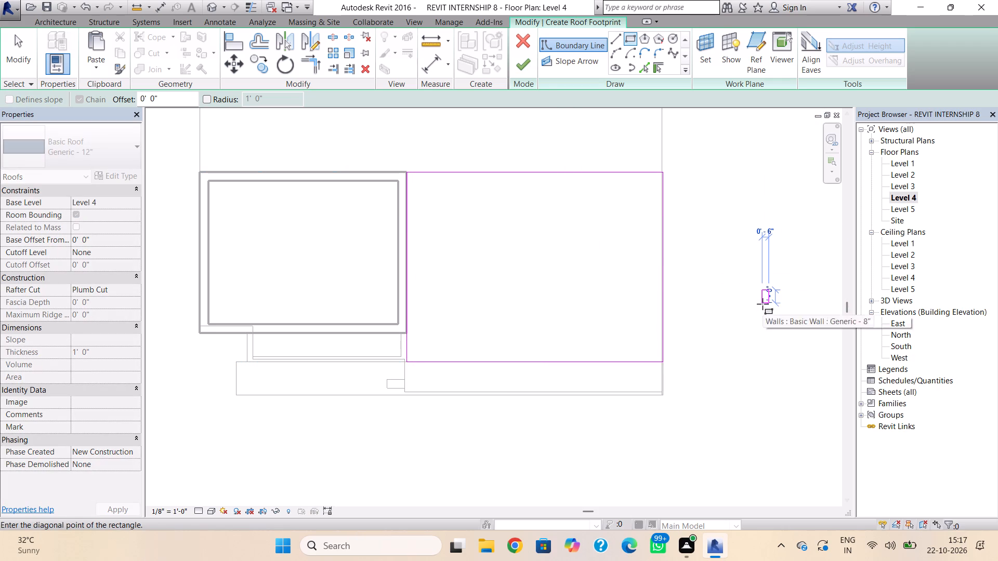
{"action": "key", "text": "Escape"}
{"action": "left_click", "coordinate": [532, 70]}
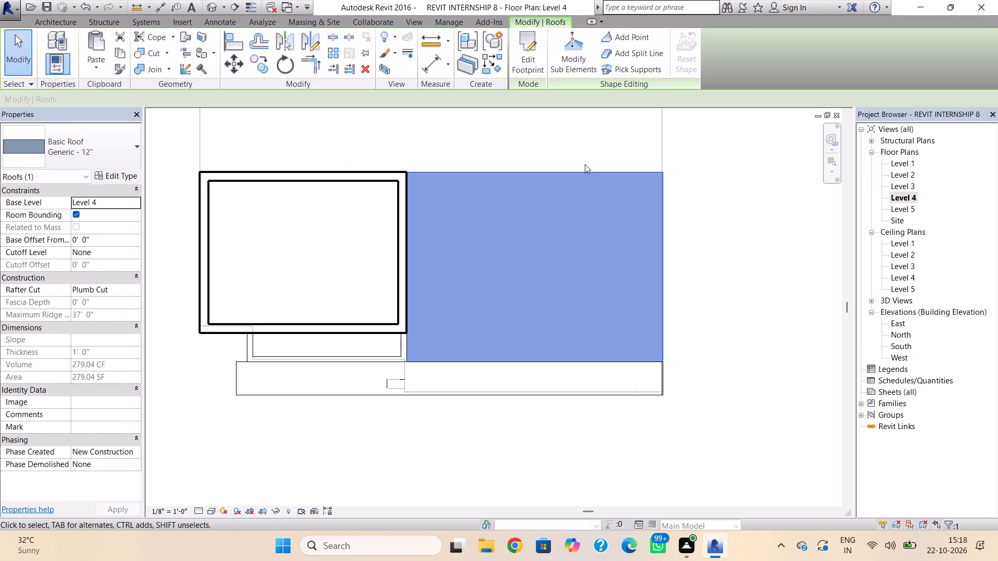
Examine the new Level 4 roof in 3D from the front corners, and check the lower storeys behind the front frames.
{"action": "left_click", "coordinate": [209, 9]}
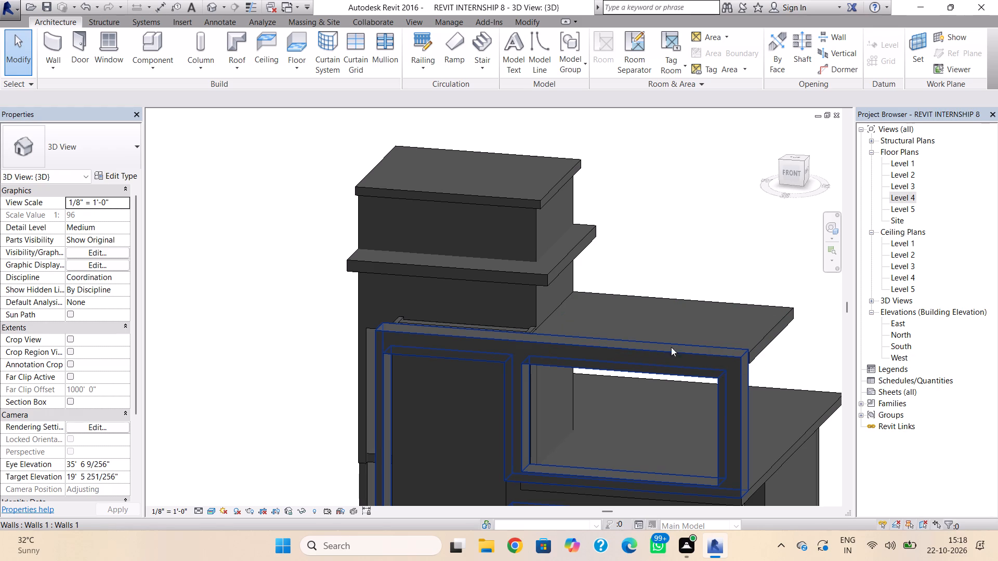
{"action": "right_click_drag", "start_coordinate": [654, 351], "coordinate": [668, 404], "text": "shift"}
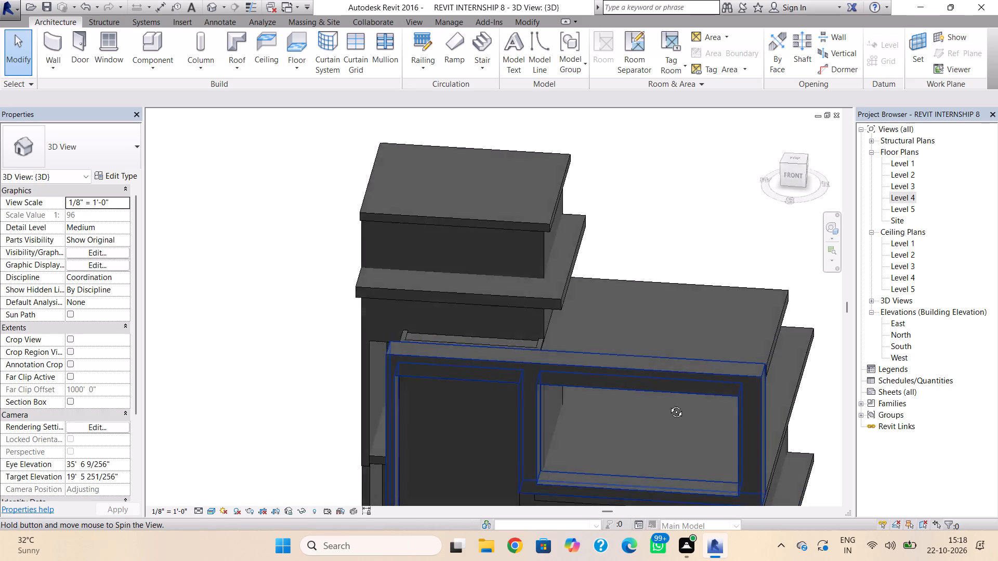
{"action": "right_click_drag", "start_coordinate": [668, 404], "coordinate": [549, 393], "text": "shift"}
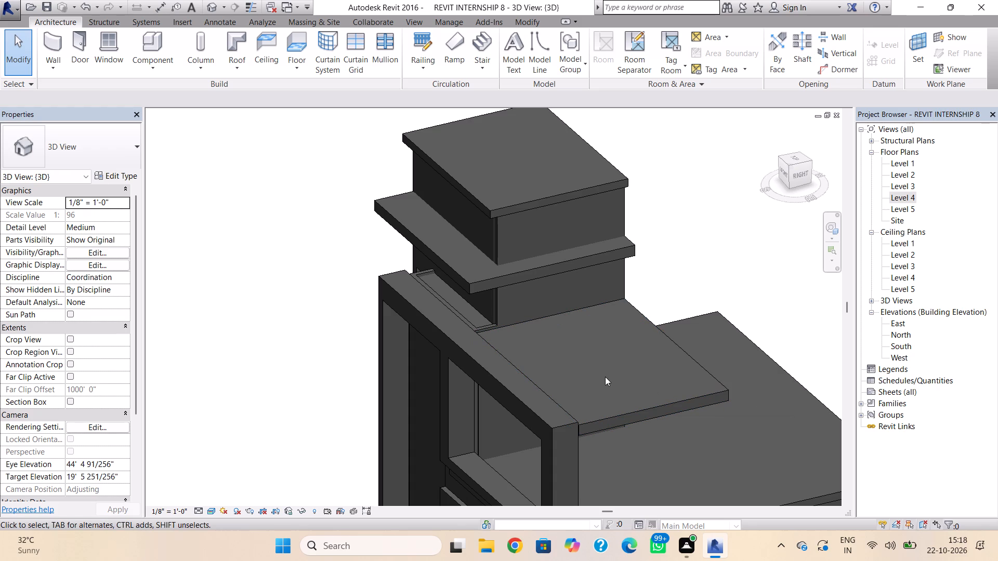
{"action": "right_click_drag", "start_coordinate": [560, 333], "coordinate": [613, 323]}
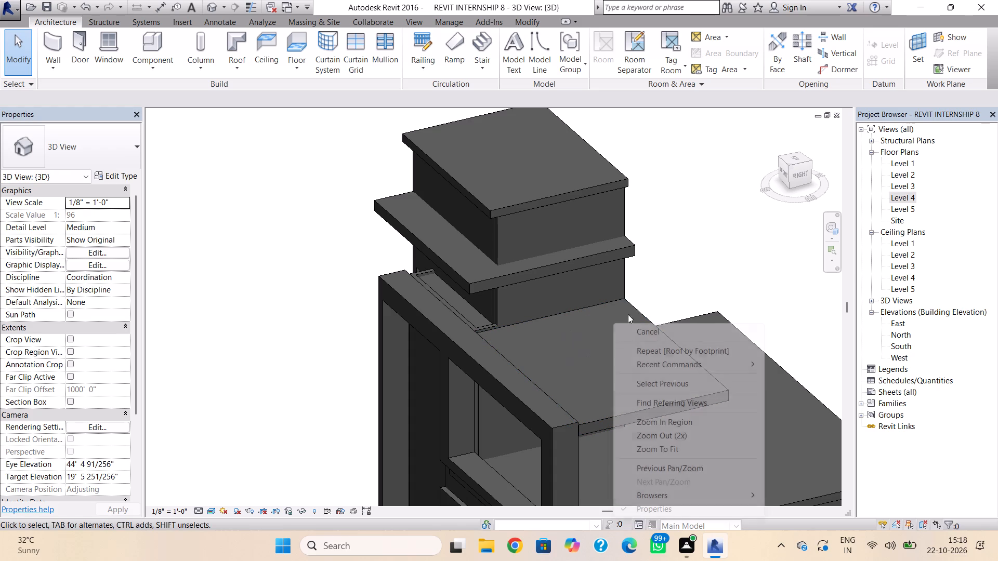
{"action": "left_click", "coordinate": [769, 223]}
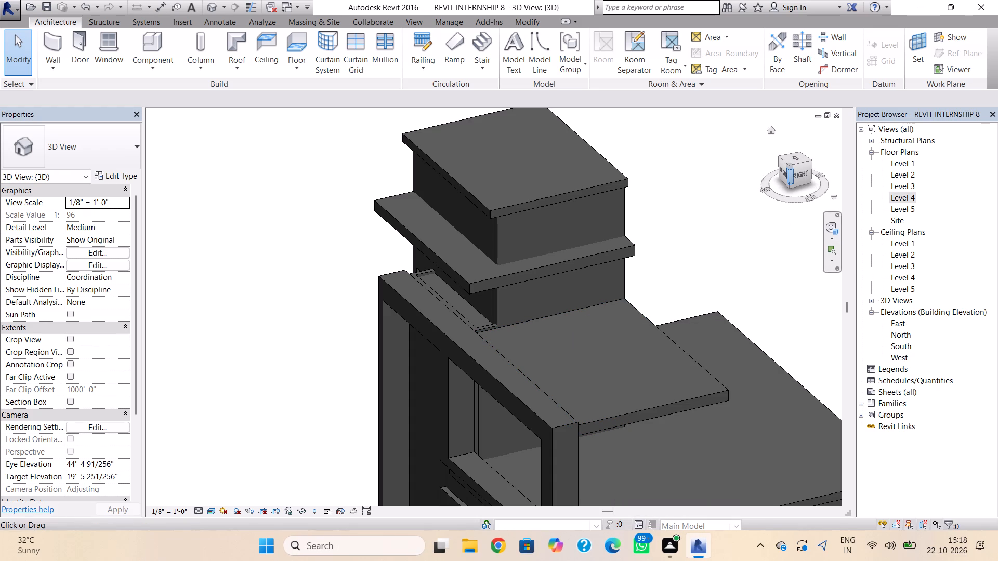
{"action": "left_click_drag", "start_coordinate": [787, 176], "coordinate": [834, 173]}
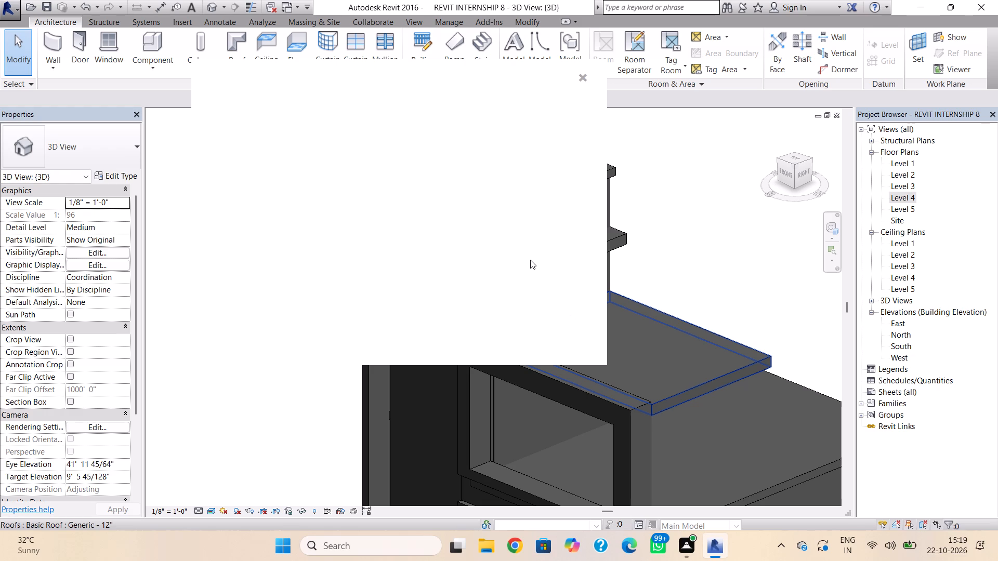
{"action": "right_click_drag", "start_coordinate": [519, 265], "coordinate": [539, 269], "text": "shift"}
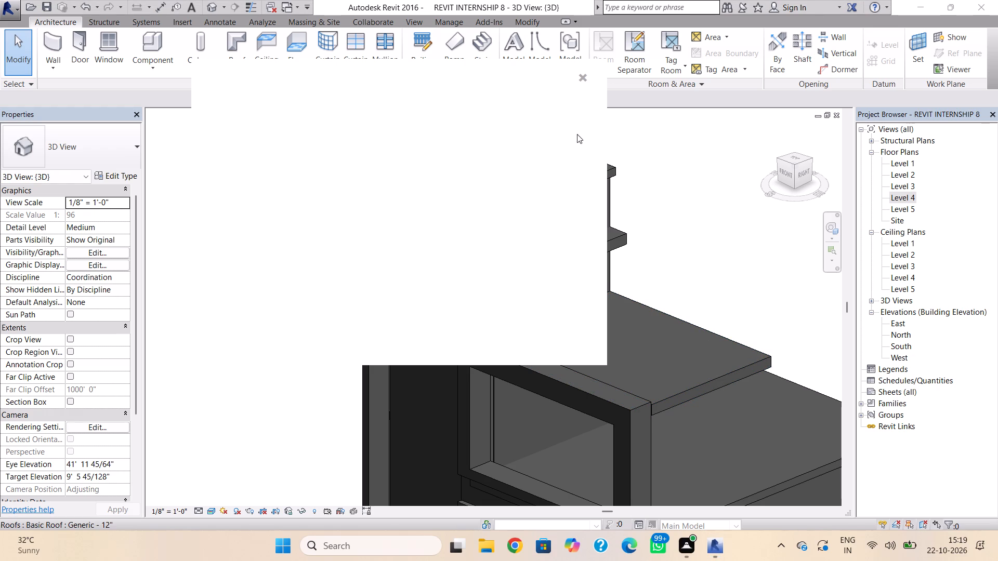
{"action": "double_click", "coordinate": [581, 74]}
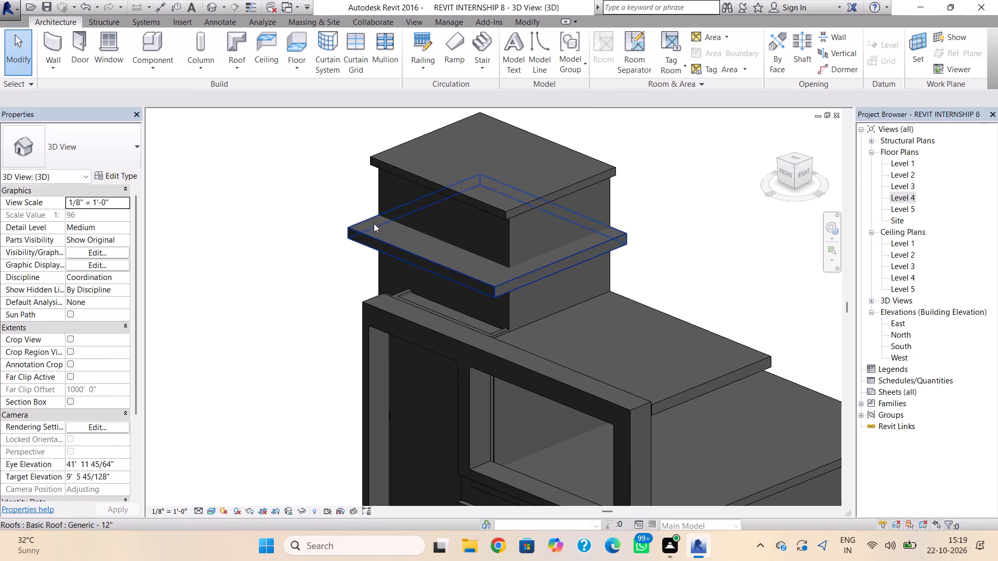
{"action": "right_click_drag", "start_coordinate": [387, 232], "coordinate": [566, 223], "text": "shift"}
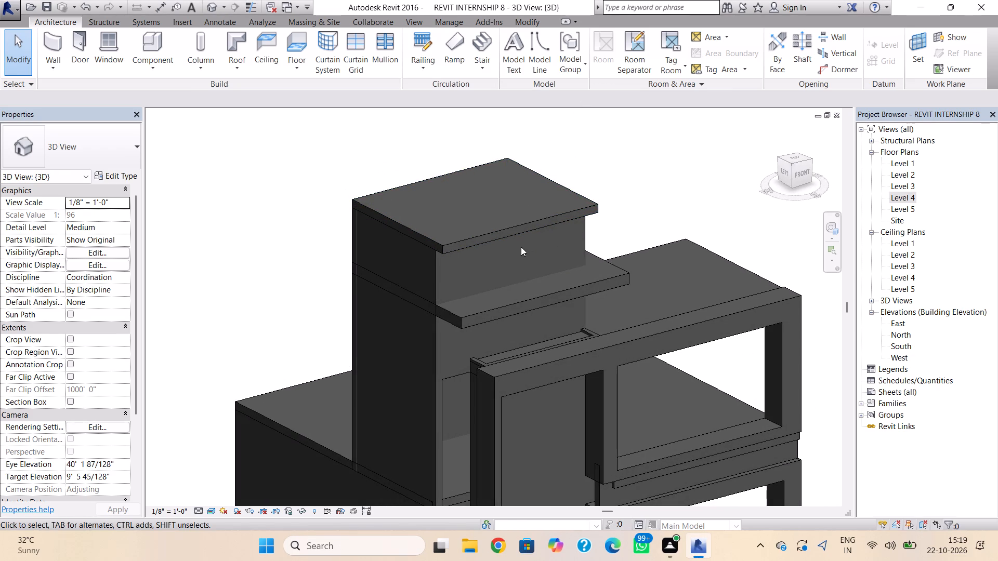
{"action": "scroll", "coordinate": [523, 247], "scroll_direction": "down", "scroll_amount": 2}
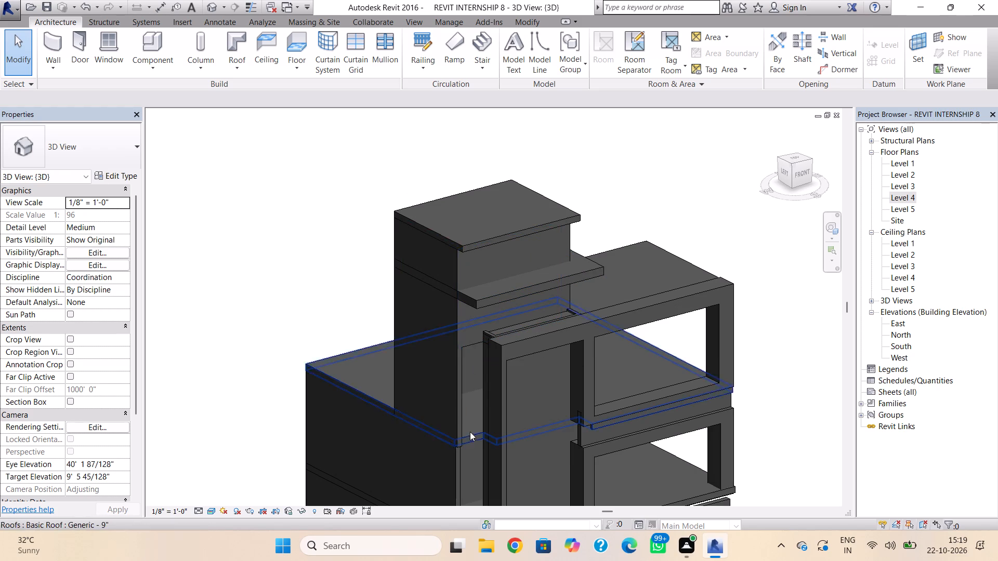
{"action": "scroll", "coordinate": [470, 435], "scroll_direction": "down", "scroll_amount": 1}
{"action": "middle_click_drag", "start_coordinate": [470, 436], "coordinate": [418, 305]}
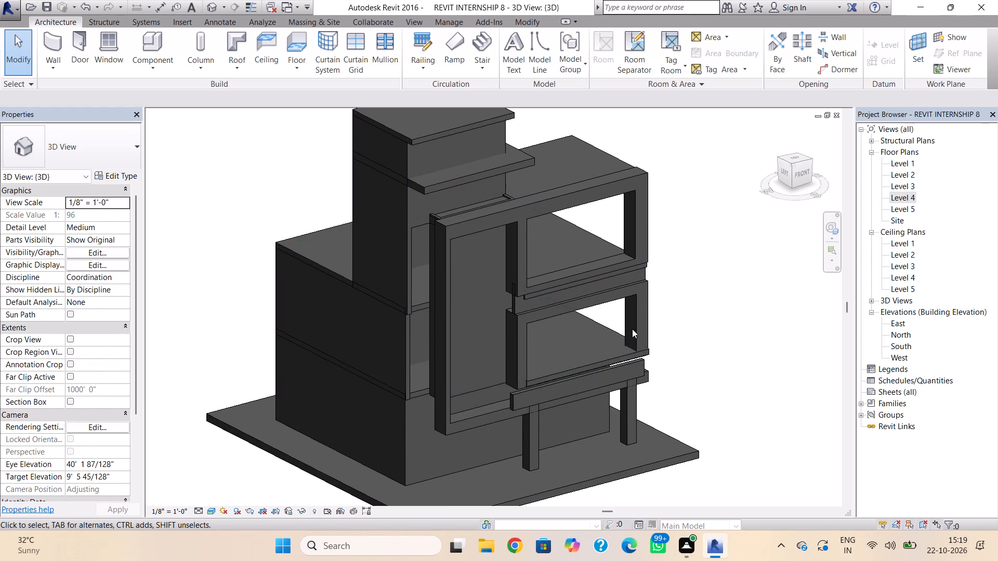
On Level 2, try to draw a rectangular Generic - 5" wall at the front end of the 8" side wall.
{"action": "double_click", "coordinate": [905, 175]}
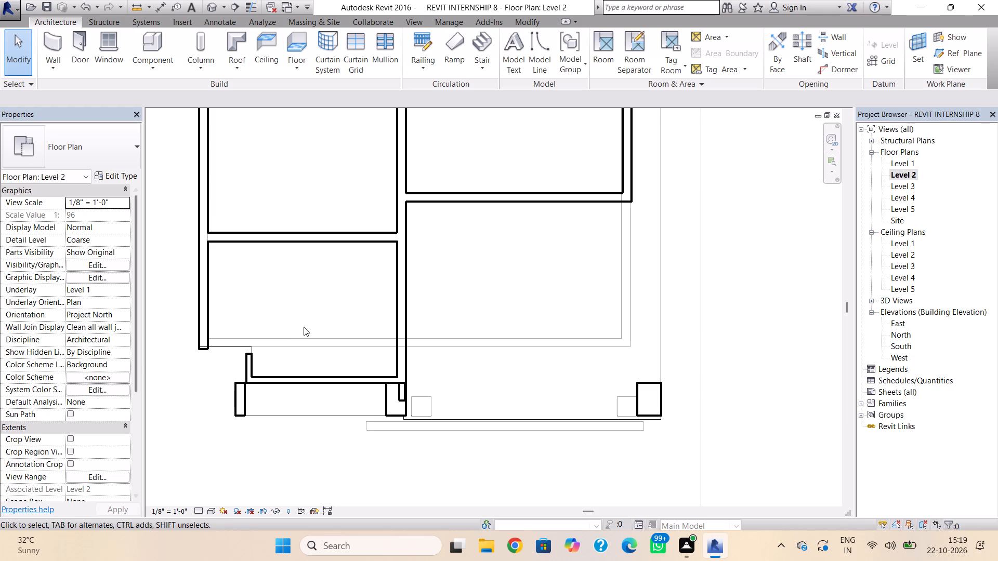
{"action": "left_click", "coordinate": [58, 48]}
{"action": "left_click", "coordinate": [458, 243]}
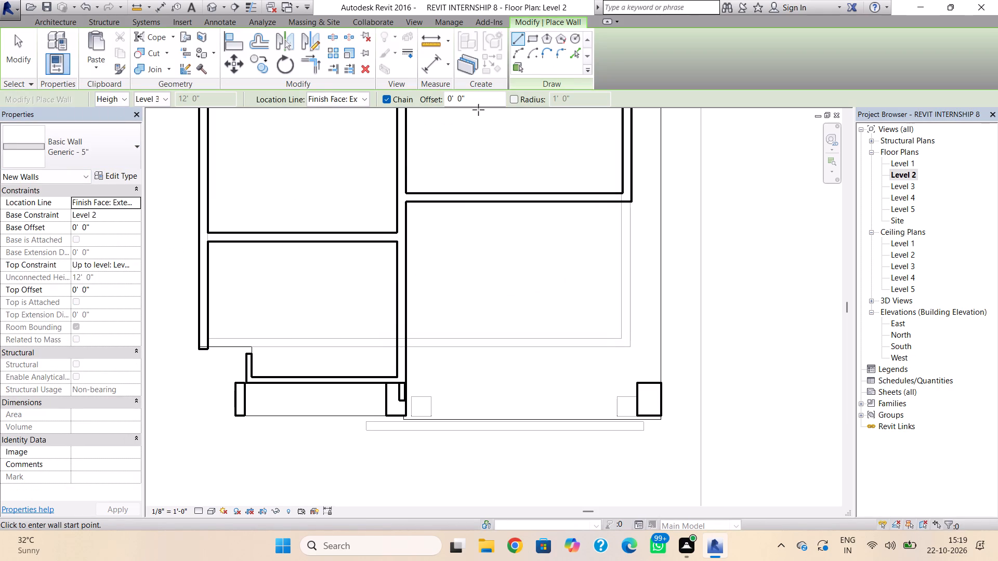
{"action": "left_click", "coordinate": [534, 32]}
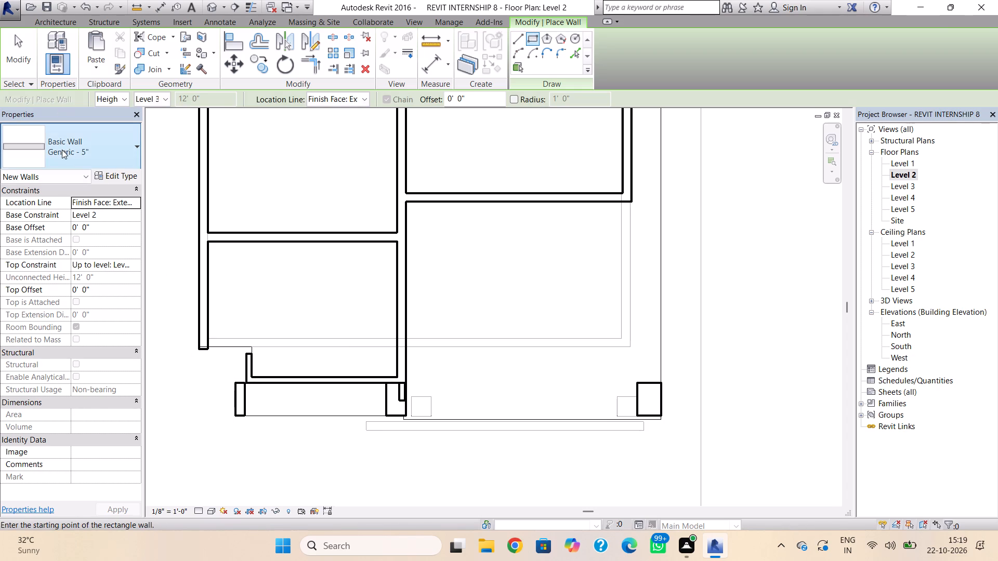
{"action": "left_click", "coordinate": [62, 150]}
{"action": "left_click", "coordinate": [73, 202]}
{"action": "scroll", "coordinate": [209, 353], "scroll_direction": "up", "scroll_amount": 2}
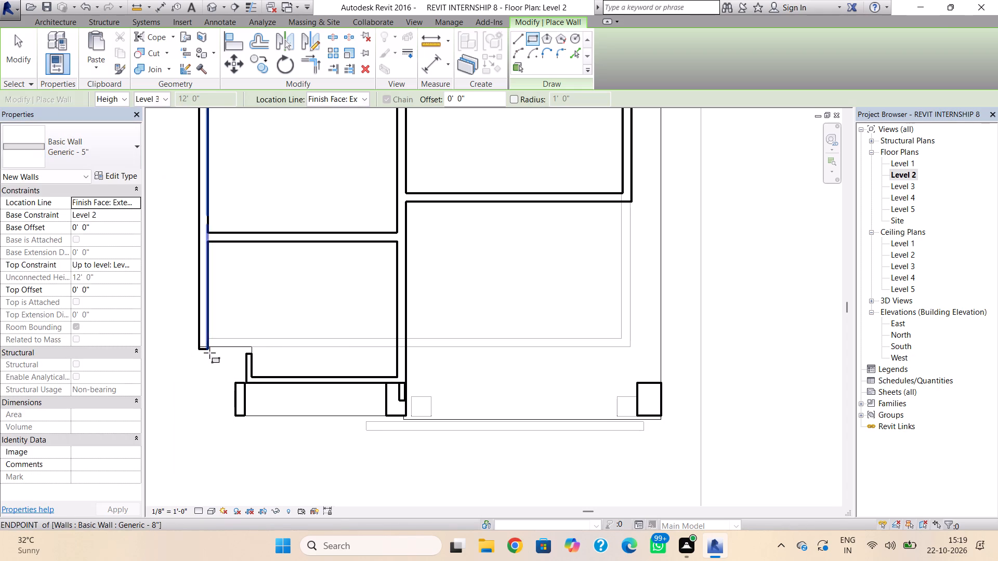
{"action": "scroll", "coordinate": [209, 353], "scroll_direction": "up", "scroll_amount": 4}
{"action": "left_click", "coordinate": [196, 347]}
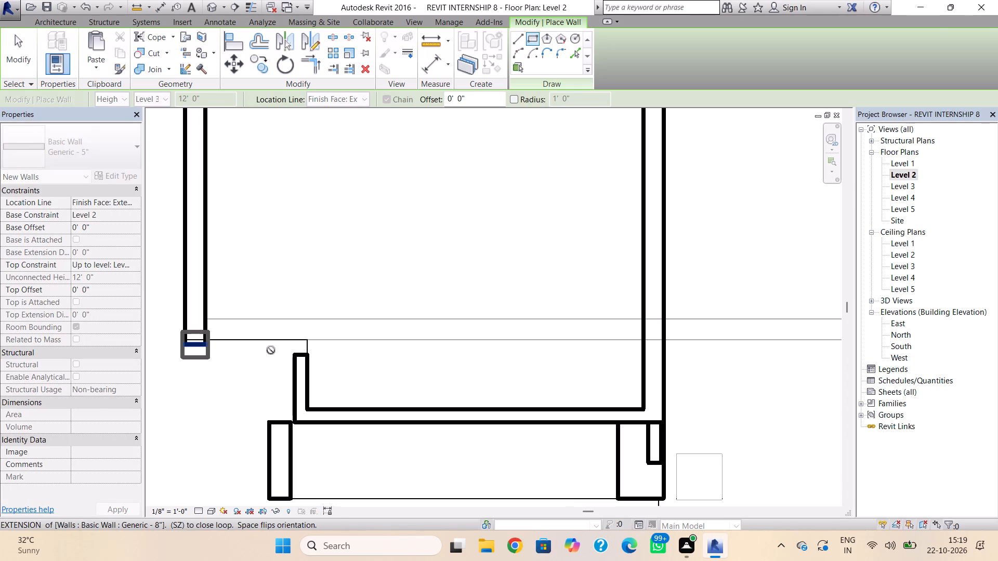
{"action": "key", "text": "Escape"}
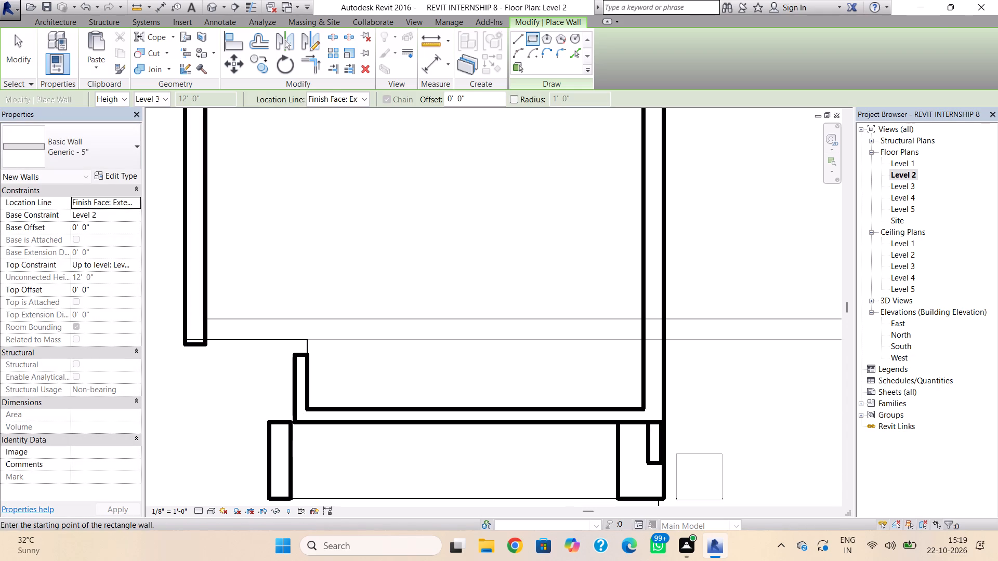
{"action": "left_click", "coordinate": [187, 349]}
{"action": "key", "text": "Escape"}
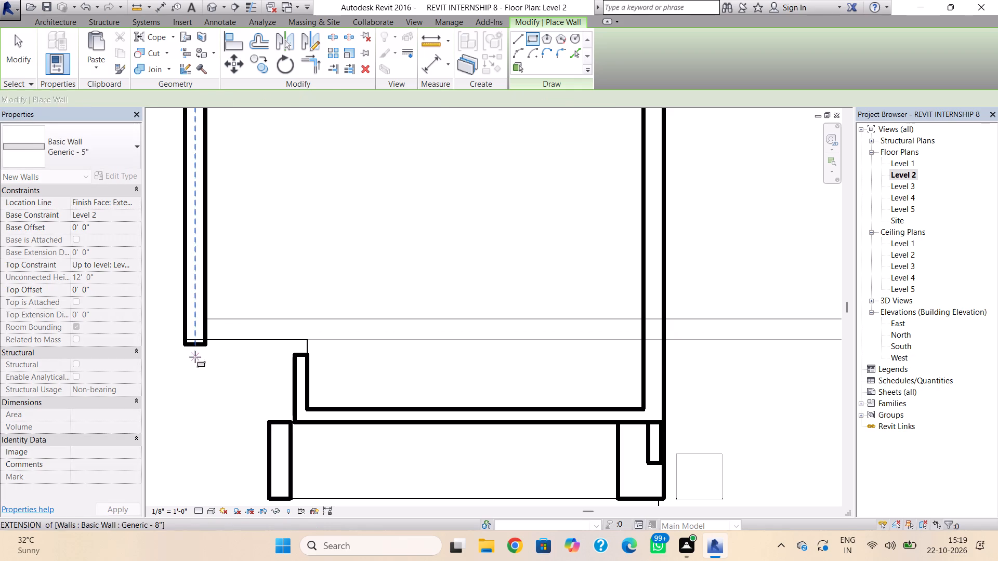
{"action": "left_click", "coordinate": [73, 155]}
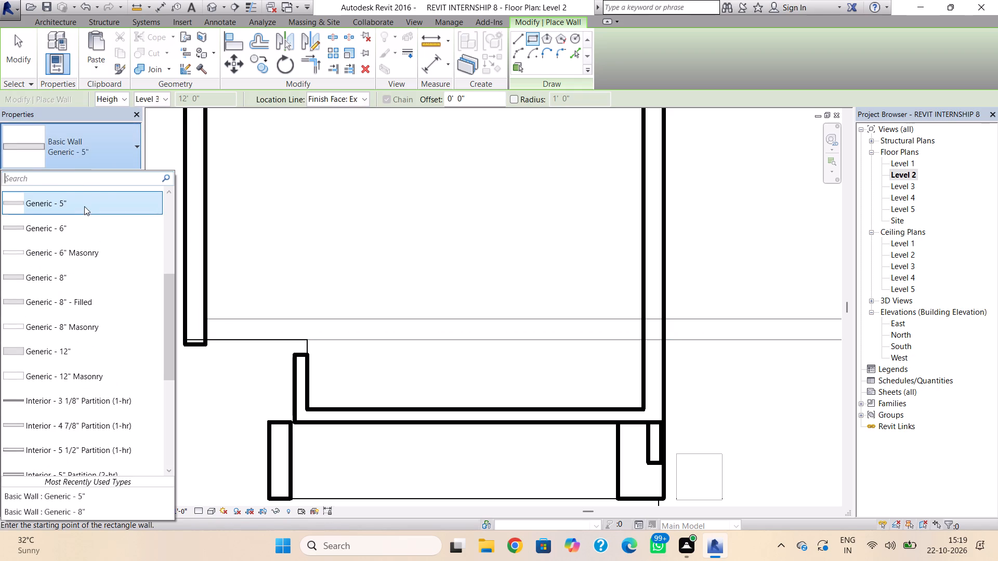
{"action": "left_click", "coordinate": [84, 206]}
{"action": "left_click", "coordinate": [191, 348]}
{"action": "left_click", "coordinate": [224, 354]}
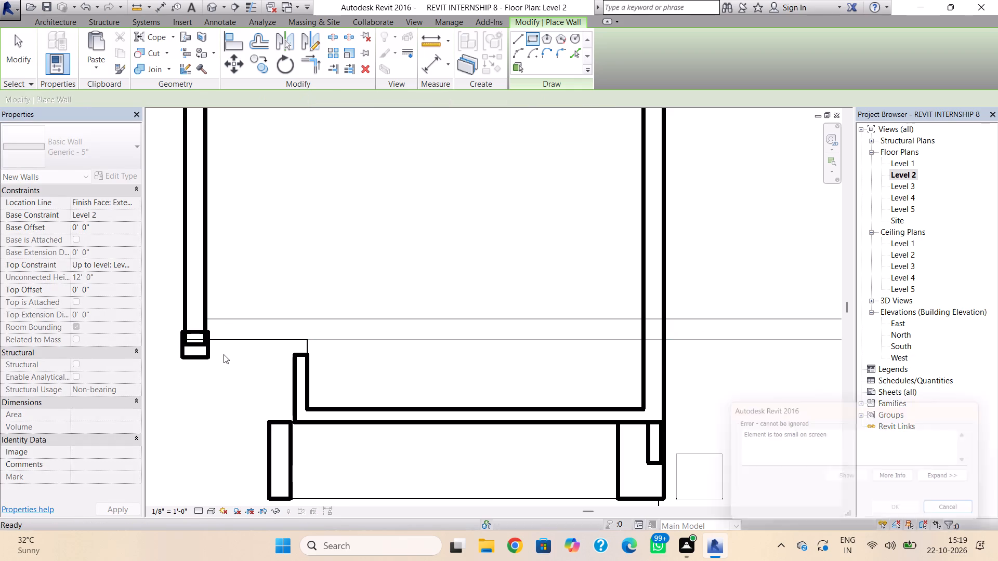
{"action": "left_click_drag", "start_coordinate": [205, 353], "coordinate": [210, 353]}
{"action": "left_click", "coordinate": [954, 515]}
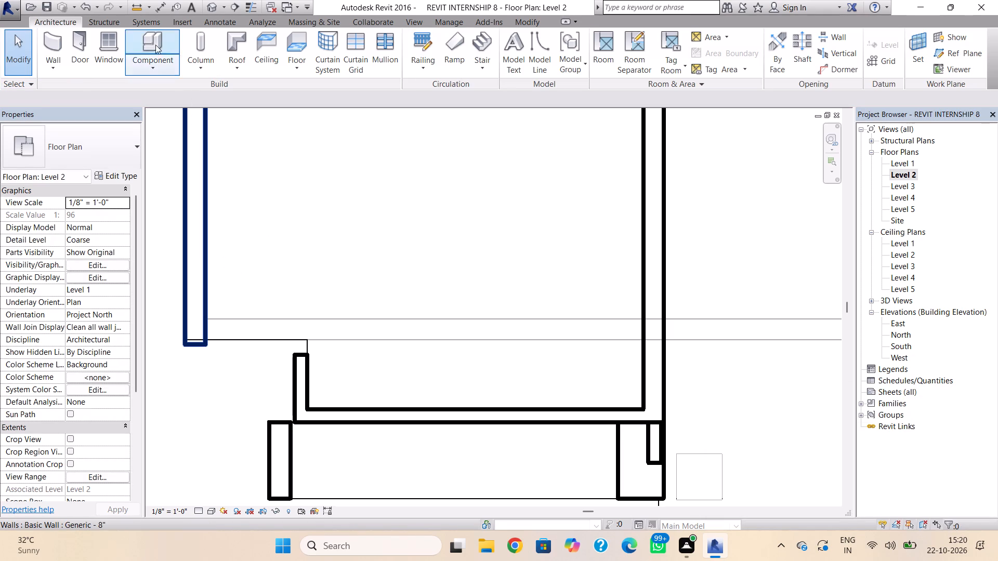
Draw a Generic - 5" wall about 3' 9" long from above the short wall to the side wall's front end, and nudge it toward the short wall's outer face.
{"action": "left_click", "coordinate": [63, 50]}
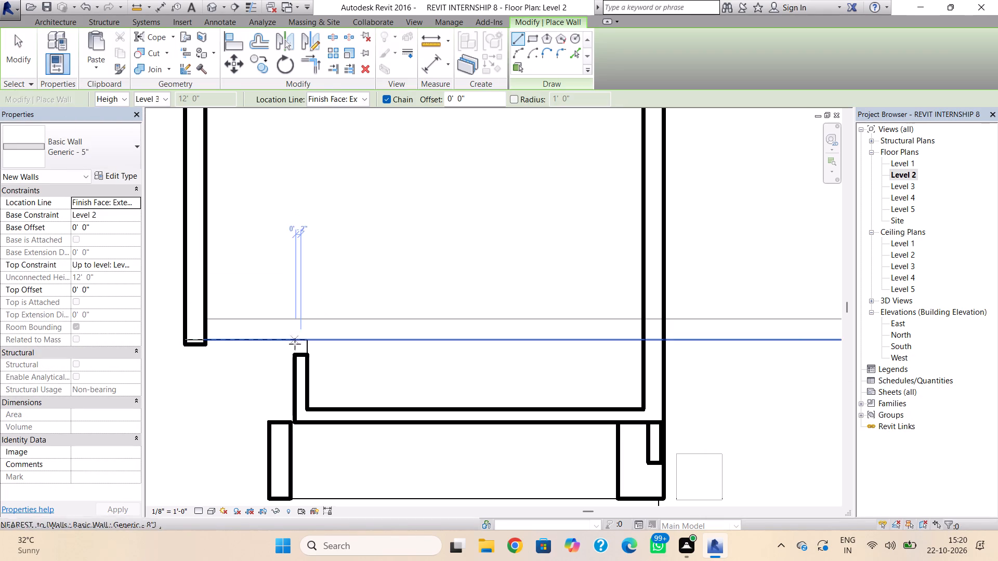
{"action": "left_click", "coordinate": [301, 350]}
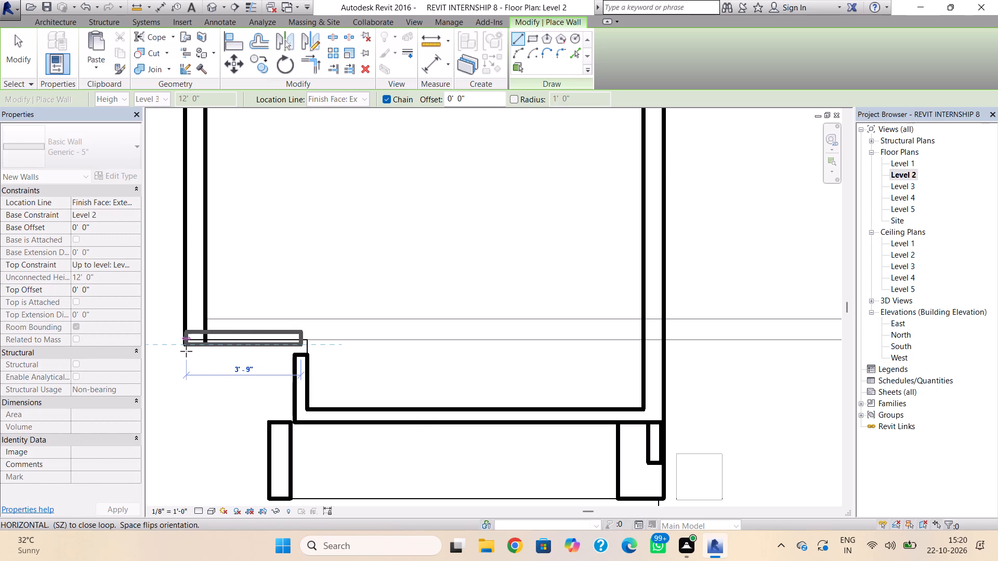
{"action": "scroll", "coordinate": [186, 351], "scroll_direction": "up", "scroll_amount": 3}
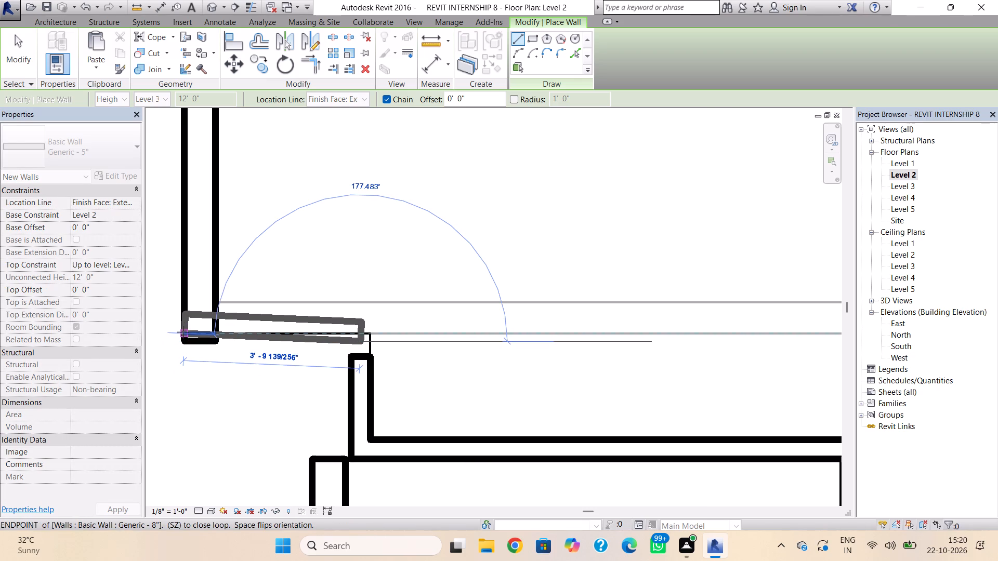
{"action": "left_click", "coordinate": [183, 336]}
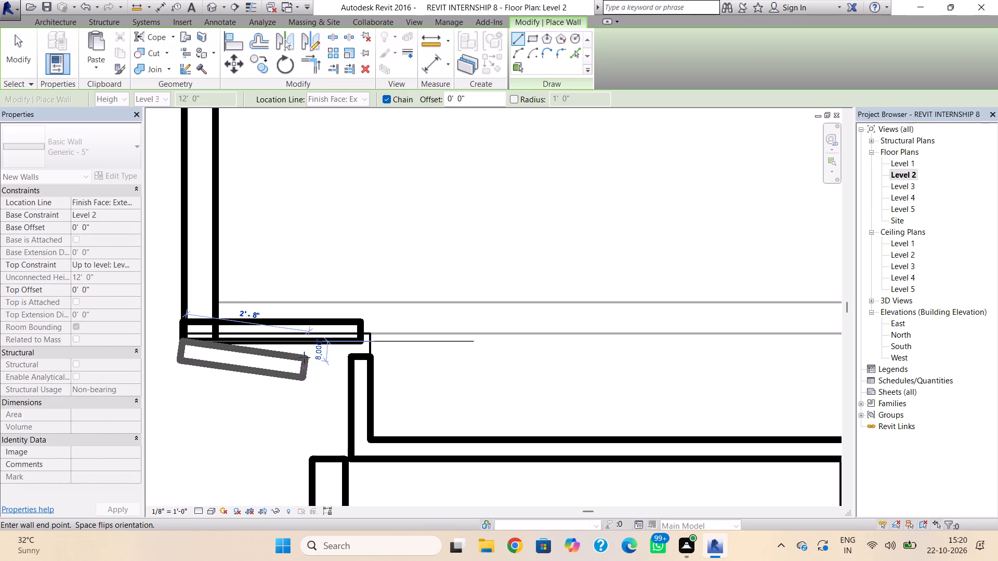
{"action": "key", "text": "Escape"}
{"action": "key", "text": "Escape"}
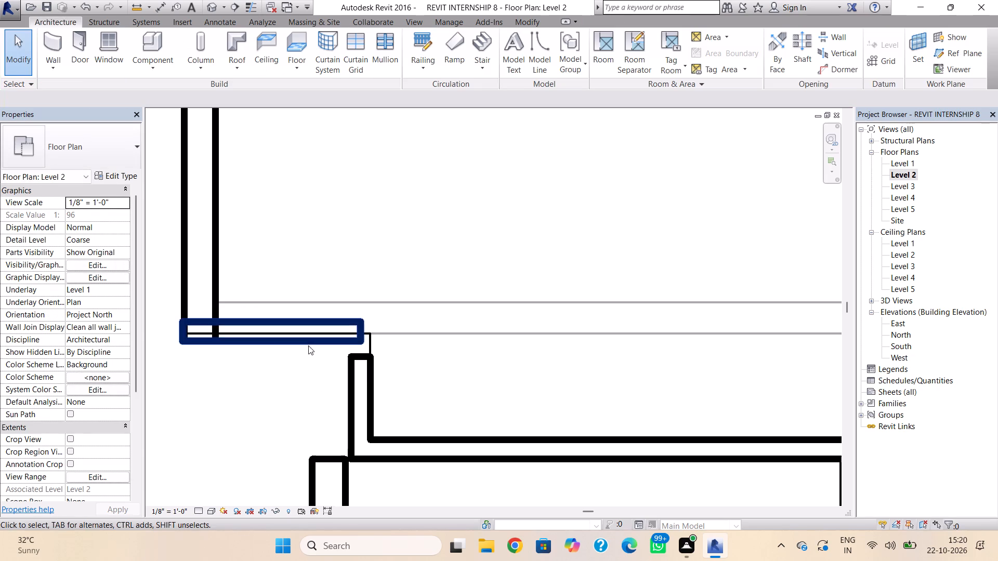
{"action": "left_click", "coordinate": [308, 342]}
{"action": "key", "text": "Right"}
{"action": "key", "text": "Right"}
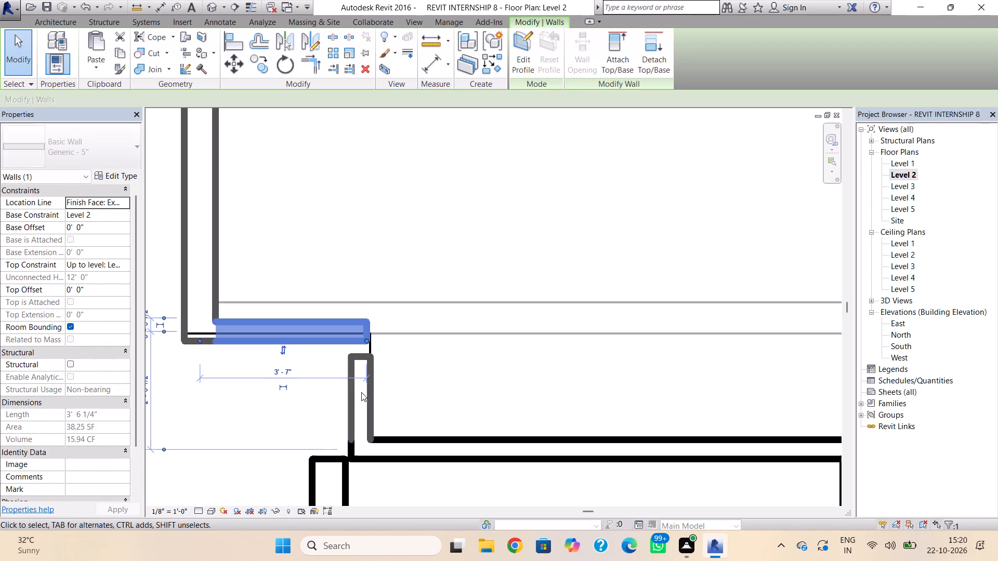
Extend the short 5" wall to about 2' 6" long so that it meets the end of the new wall.
{"action": "left_click", "coordinate": [361, 353]}
{"action": "left_click_drag", "start_coordinate": [363, 355], "coordinate": [361, 343]}
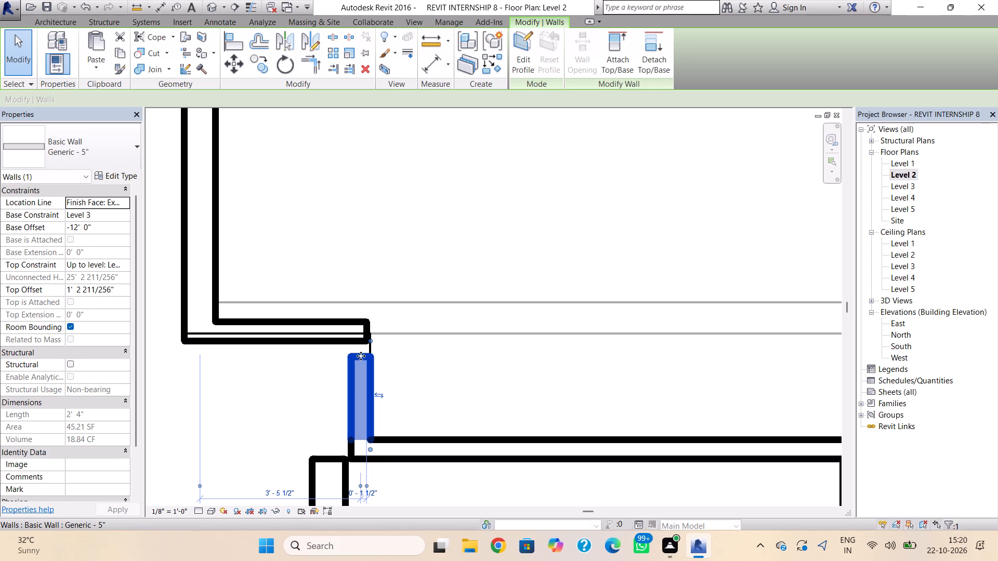
{"action": "left_click", "coordinate": [361, 358]}
{"action": "scroll", "coordinate": [361, 386], "scroll_direction": "up", "scroll_amount": 2}
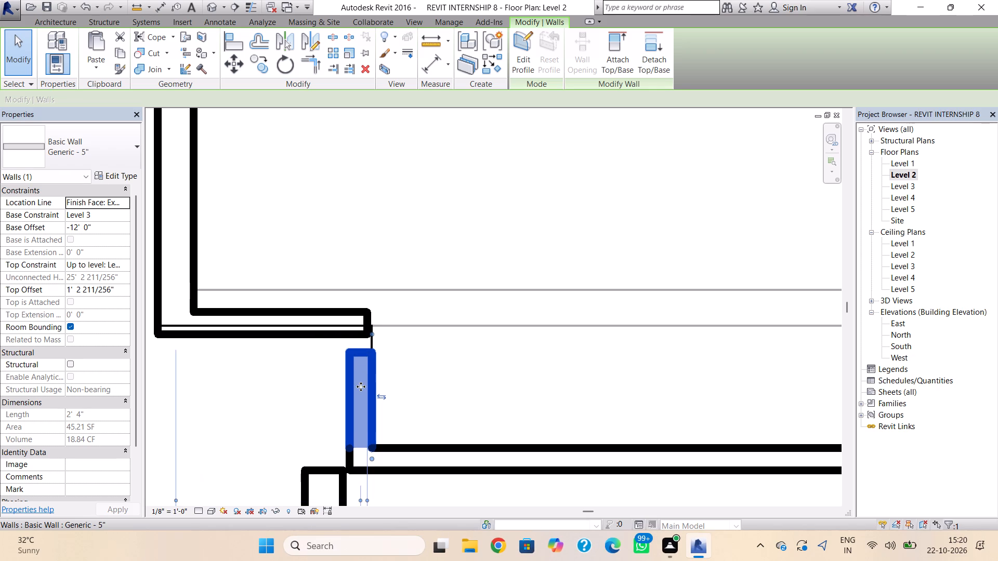
{"action": "scroll", "coordinate": [361, 386], "scroll_direction": "up", "scroll_amount": 1}
{"action": "left_click_drag", "start_coordinate": [377, 316], "coordinate": [377, 301]}
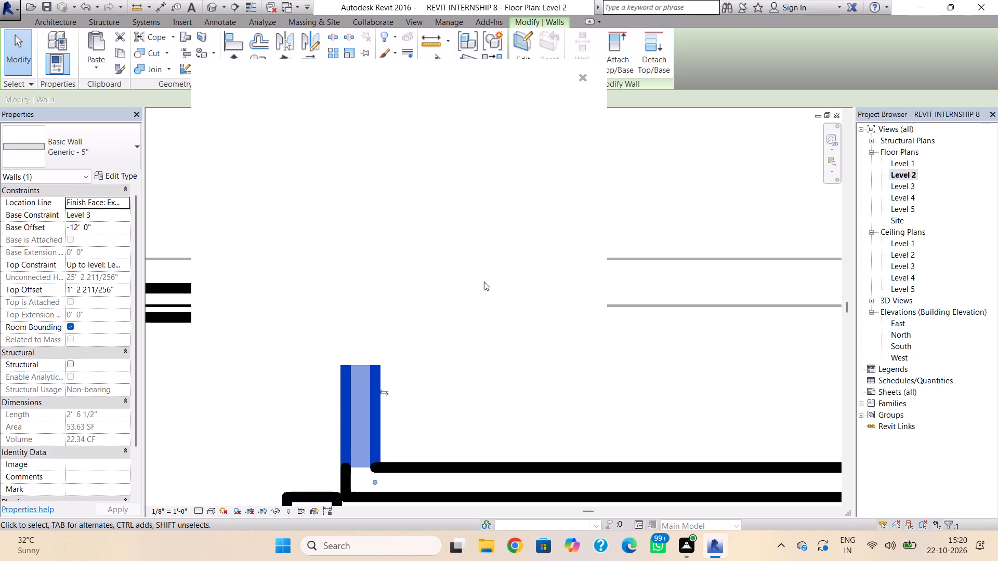
{"action": "left_click", "coordinate": [580, 75]}
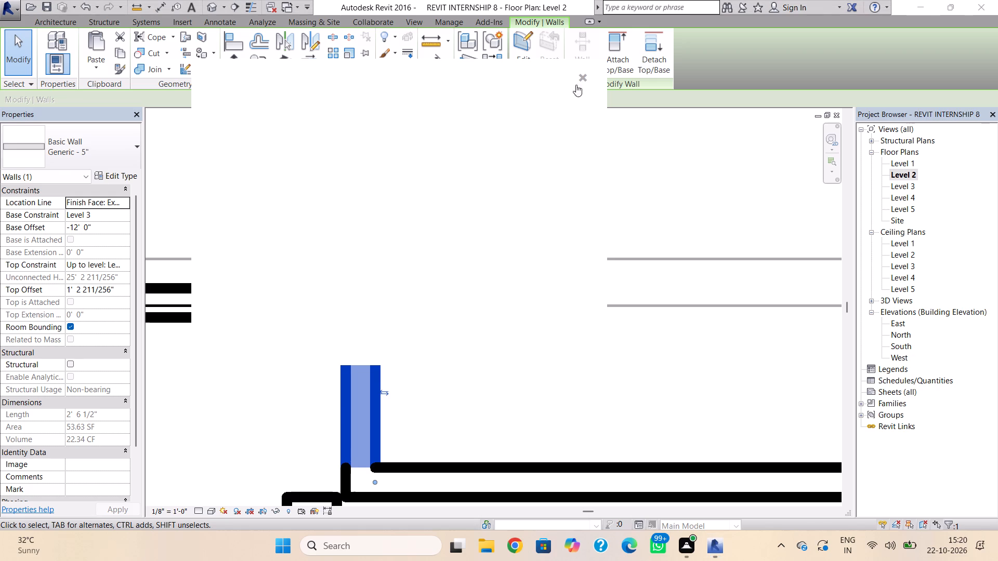
{"action": "left_click", "coordinate": [425, 367]}
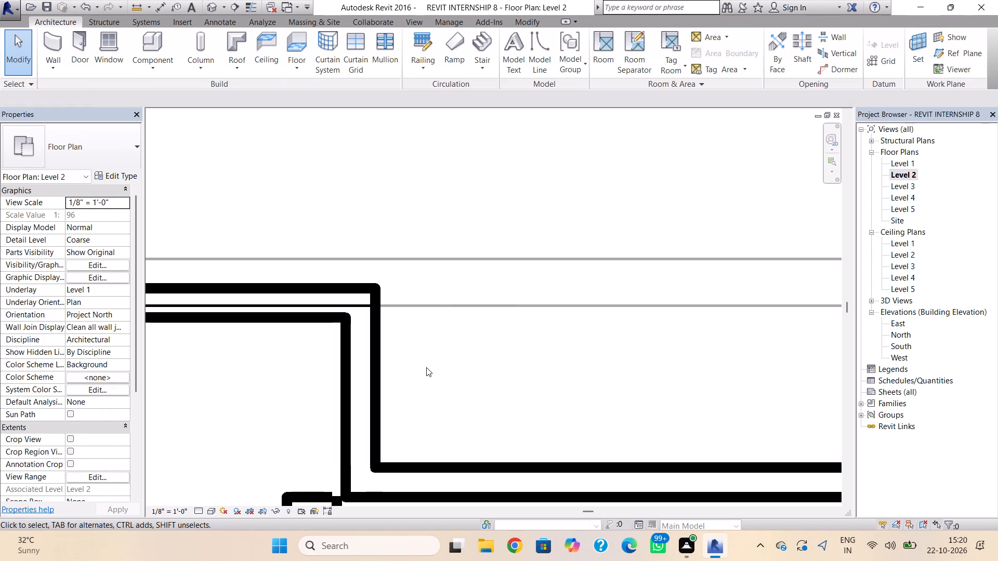
In 3D, stretch the top of the new 5" wall up one storey to close the opening below the tower's front wall.
{"action": "left_click", "coordinate": [212, 4]}
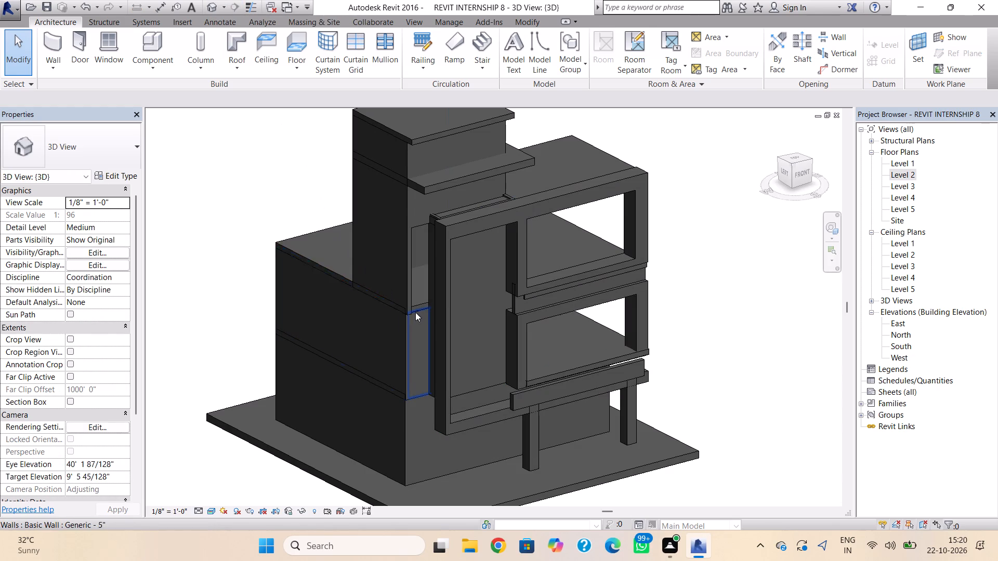
{"action": "left_click", "coordinate": [417, 310]}
{"action": "left_click", "coordinate": [416, 319]}
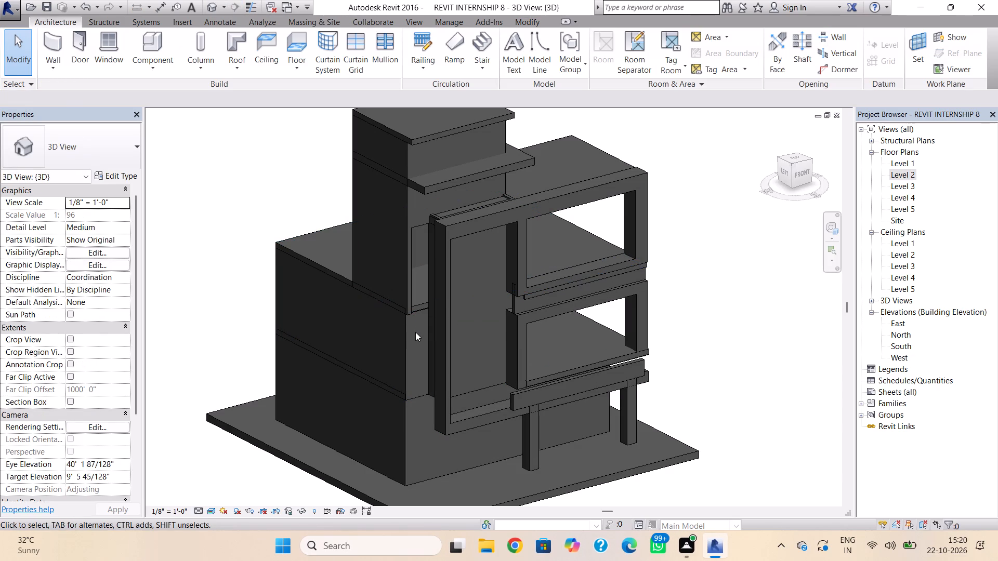
{"action": "left_click", "coordinate": [414, 340]}
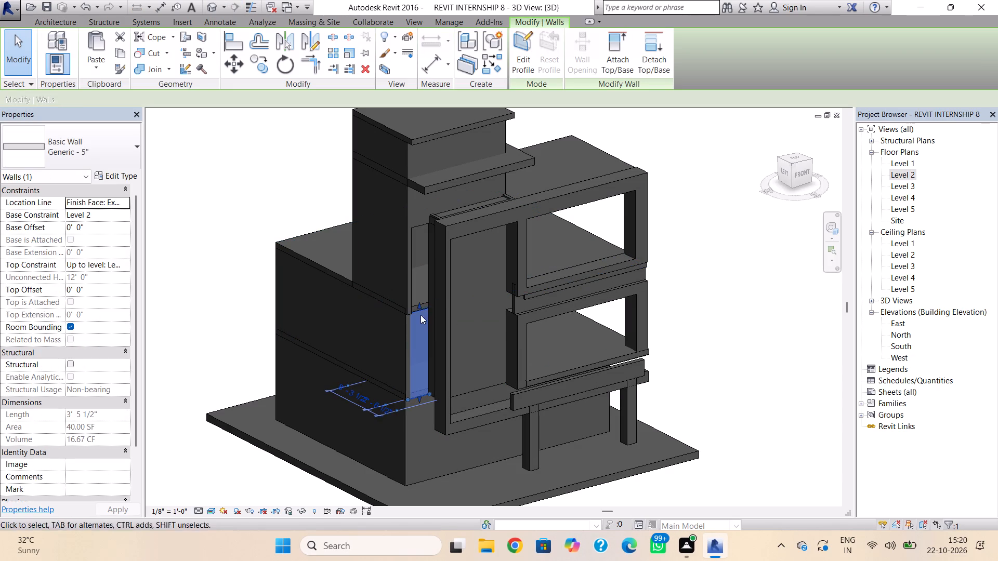
{"action": "left_click_drag", "start_coordinate": [419, 306], "coordinate": [418, 225]}
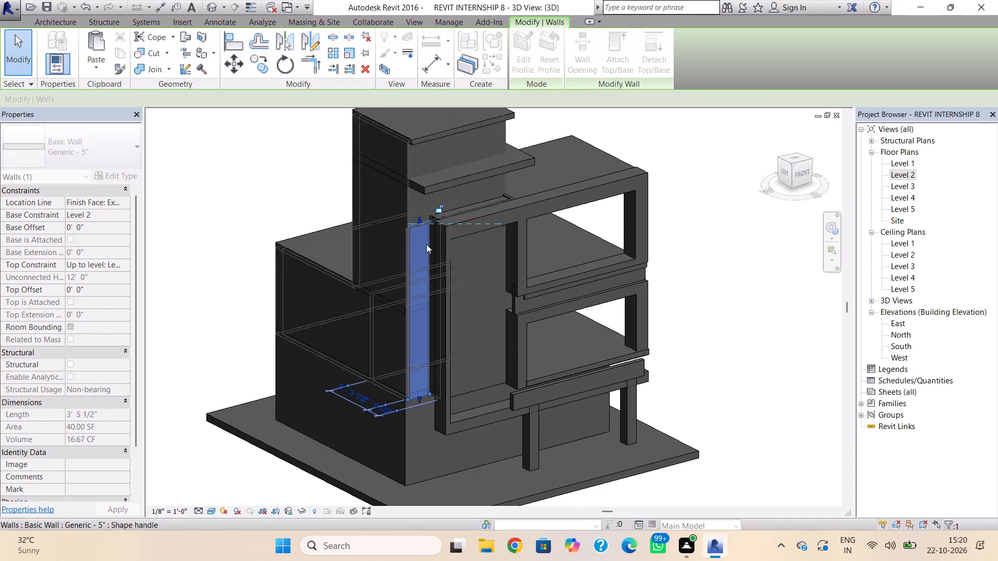
{"action": "left_click", "coordinate": [162, 320]}
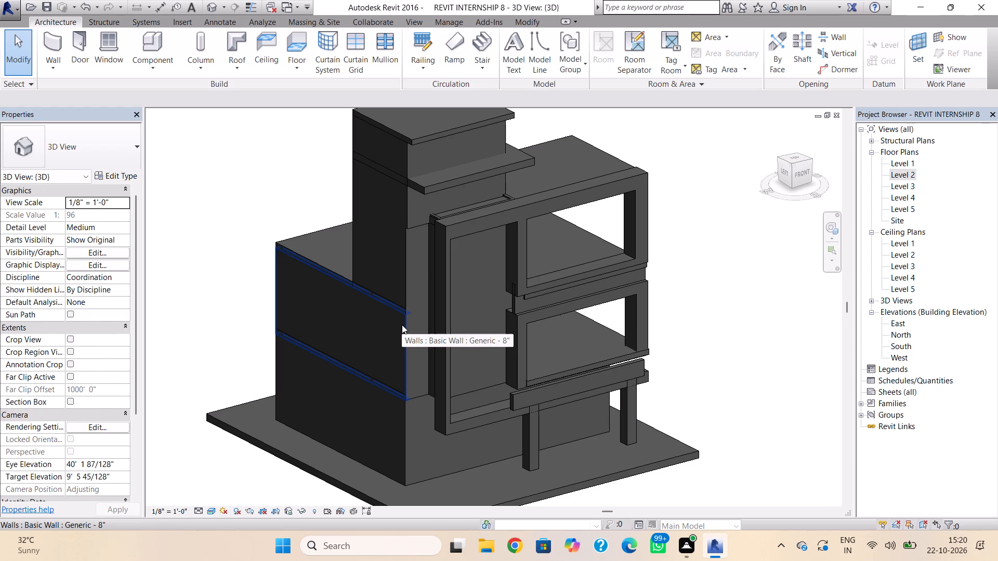
On Level 4, nudge the tower's 8" front wall slightly back, away from the front frame.
{"action": "right_click_drag", "start_coordinate": [402, 324], "coordinate": [435, 309], "text": "shift"}
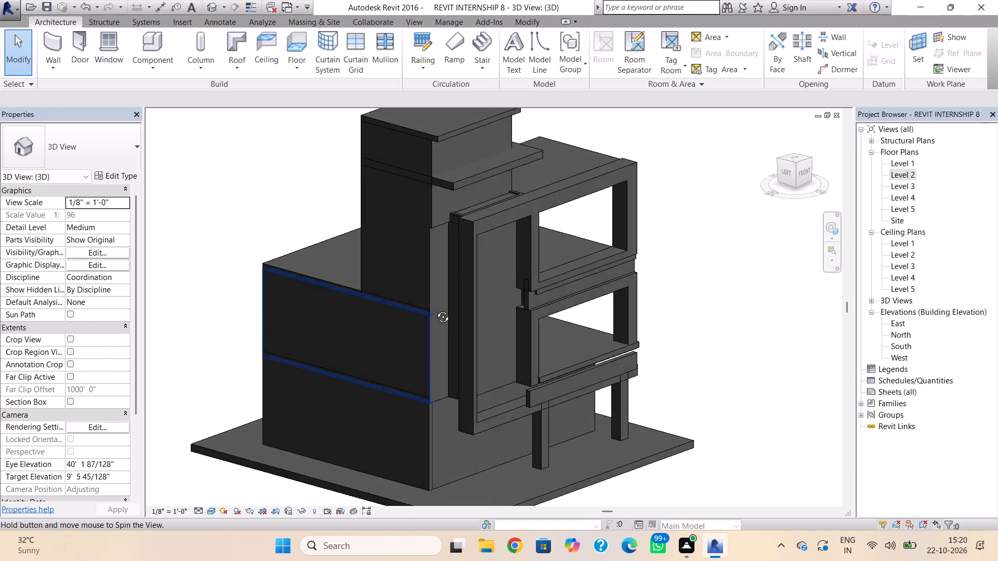
{"action": "right_click_drag", "start_coordinate": [435, 309], "coordinate": [505, 266], "text": "shift"}
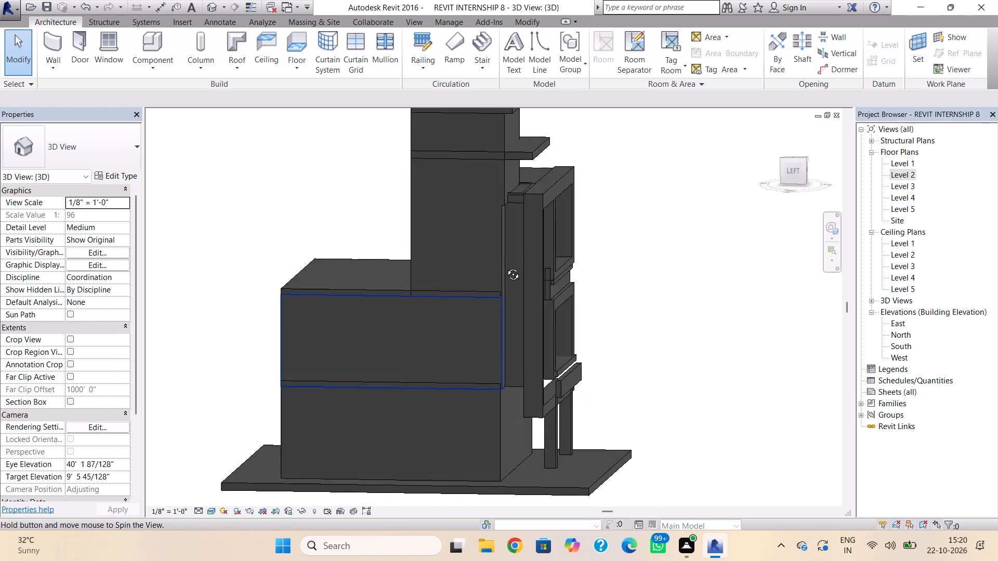
{"action": "right_click_drag", "start_coordinate": [505, 266], "coordinate": [424, 343], "text": "shift"}
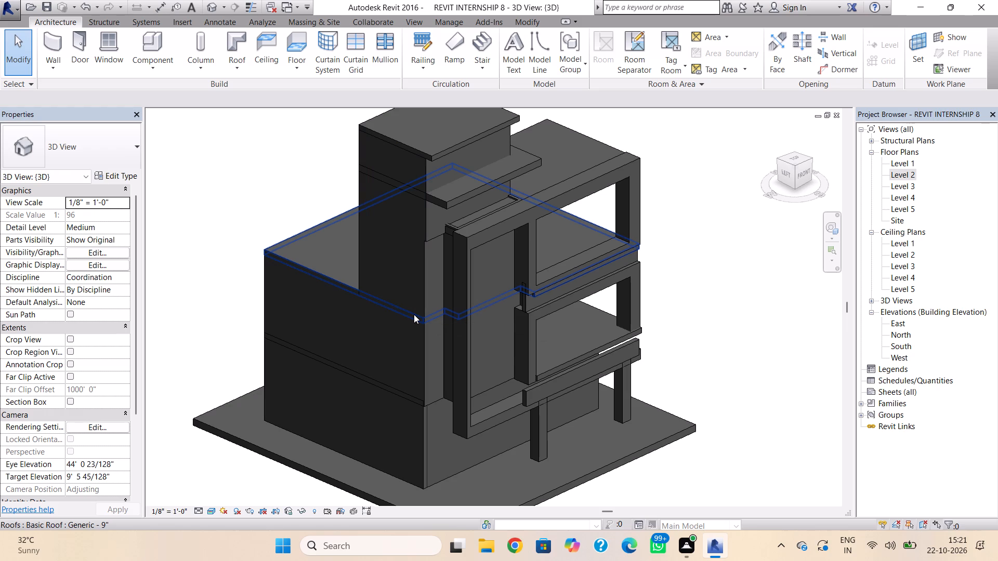
{"action": "double_click", "coordinate": [914, 198]}
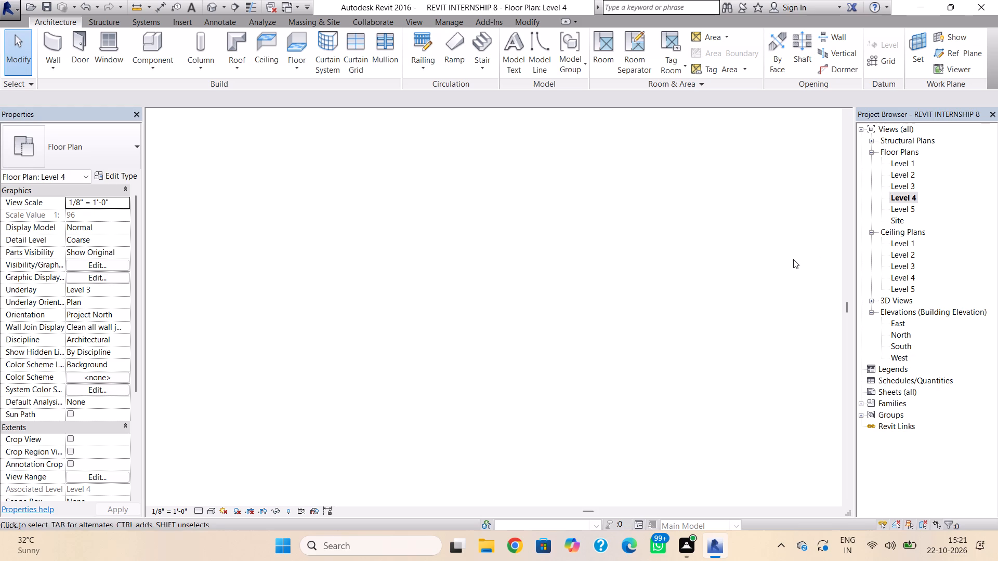
{"action": "left_click", "coordinate": [340, 326]}
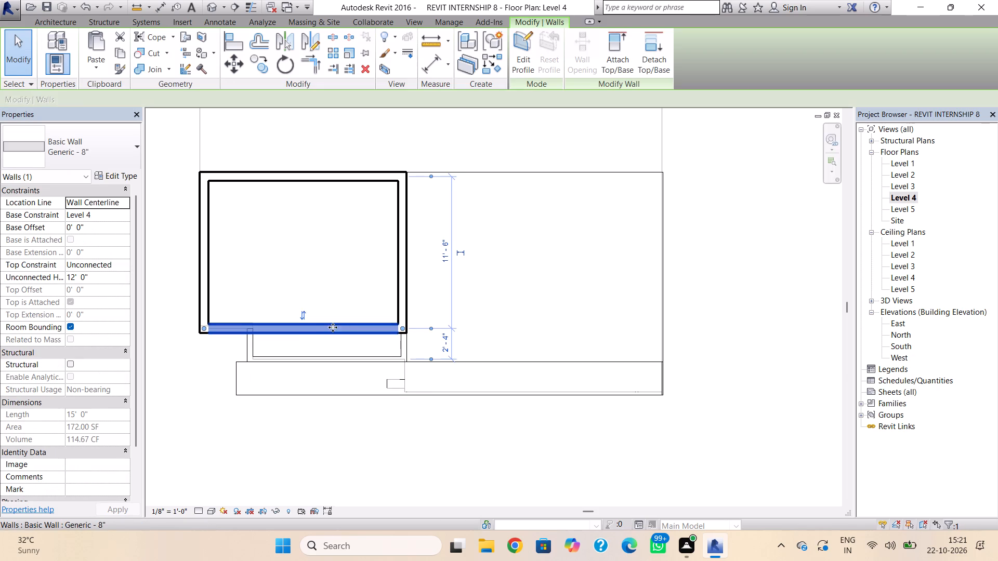
{"action": "scroll", "coordinate": [305, 340], "scroll_direction": "up", "scroll_amount": 4}
{"action": "key", "text": "Up"}
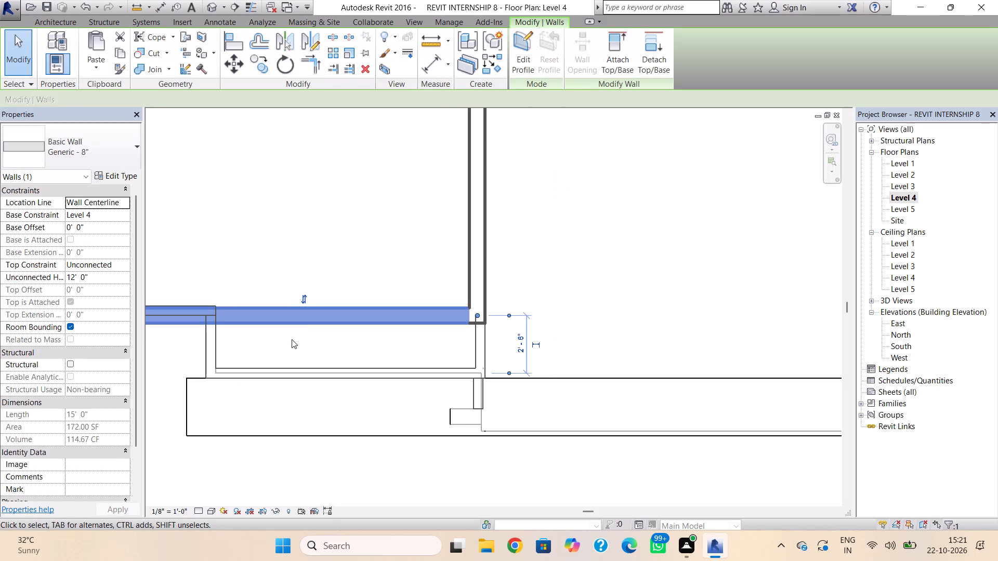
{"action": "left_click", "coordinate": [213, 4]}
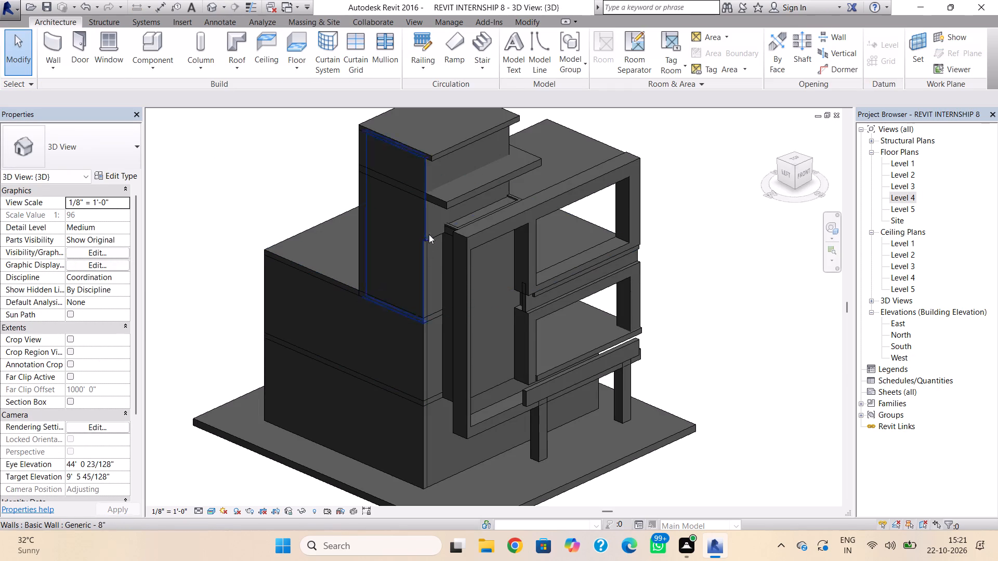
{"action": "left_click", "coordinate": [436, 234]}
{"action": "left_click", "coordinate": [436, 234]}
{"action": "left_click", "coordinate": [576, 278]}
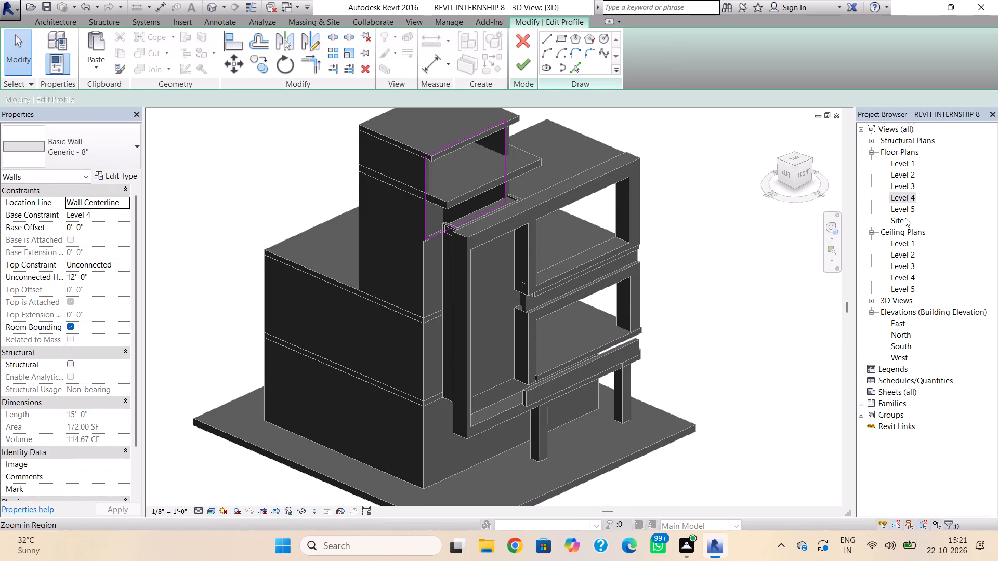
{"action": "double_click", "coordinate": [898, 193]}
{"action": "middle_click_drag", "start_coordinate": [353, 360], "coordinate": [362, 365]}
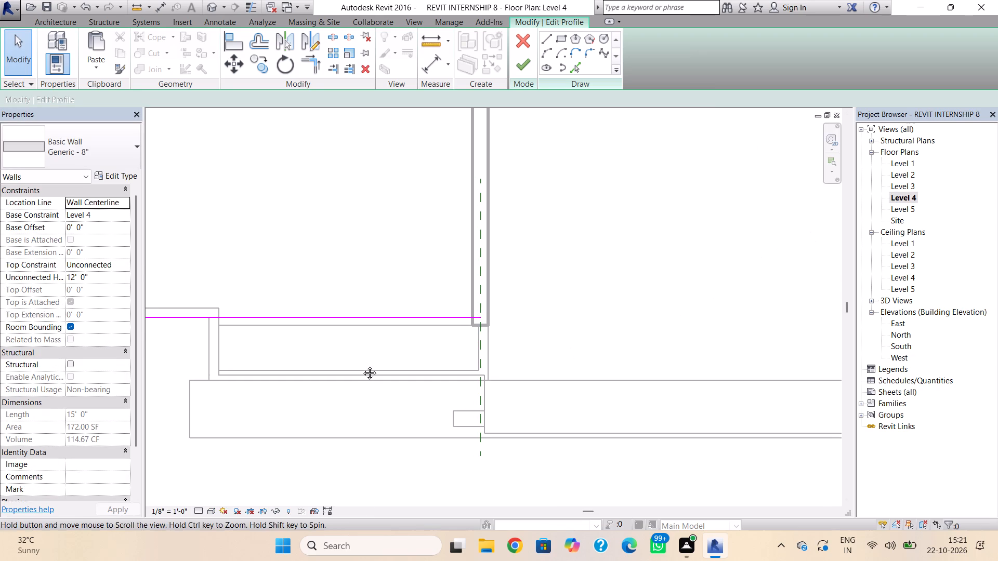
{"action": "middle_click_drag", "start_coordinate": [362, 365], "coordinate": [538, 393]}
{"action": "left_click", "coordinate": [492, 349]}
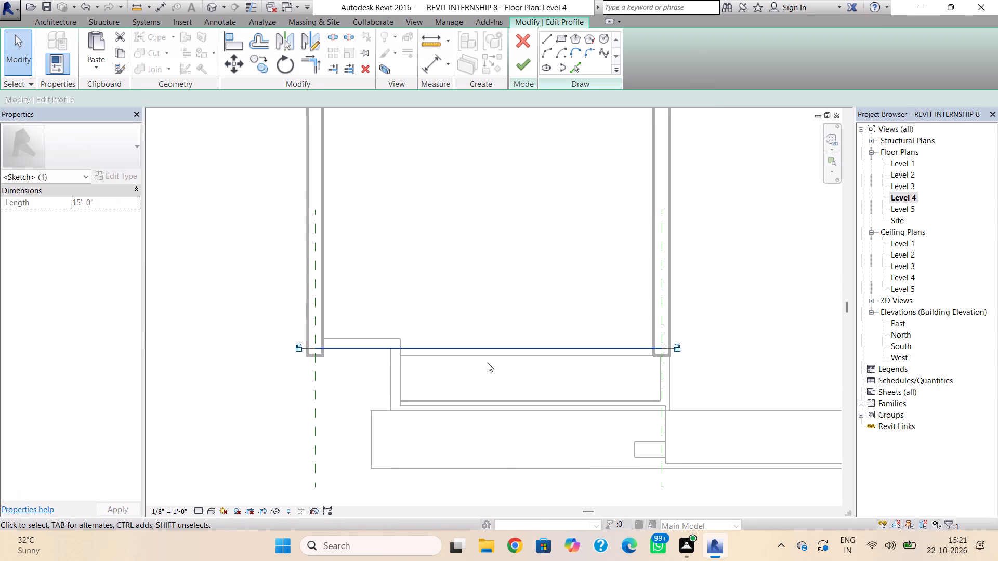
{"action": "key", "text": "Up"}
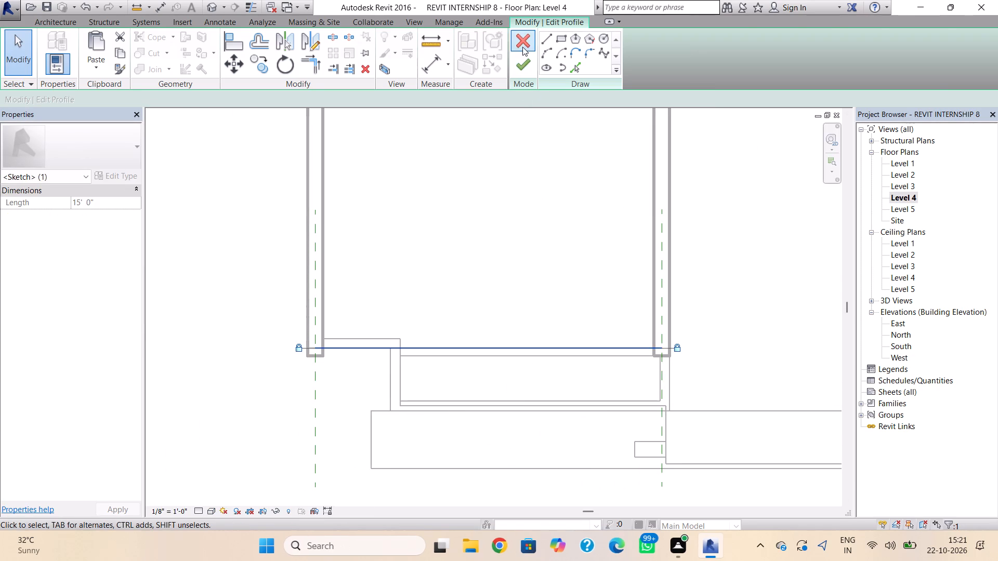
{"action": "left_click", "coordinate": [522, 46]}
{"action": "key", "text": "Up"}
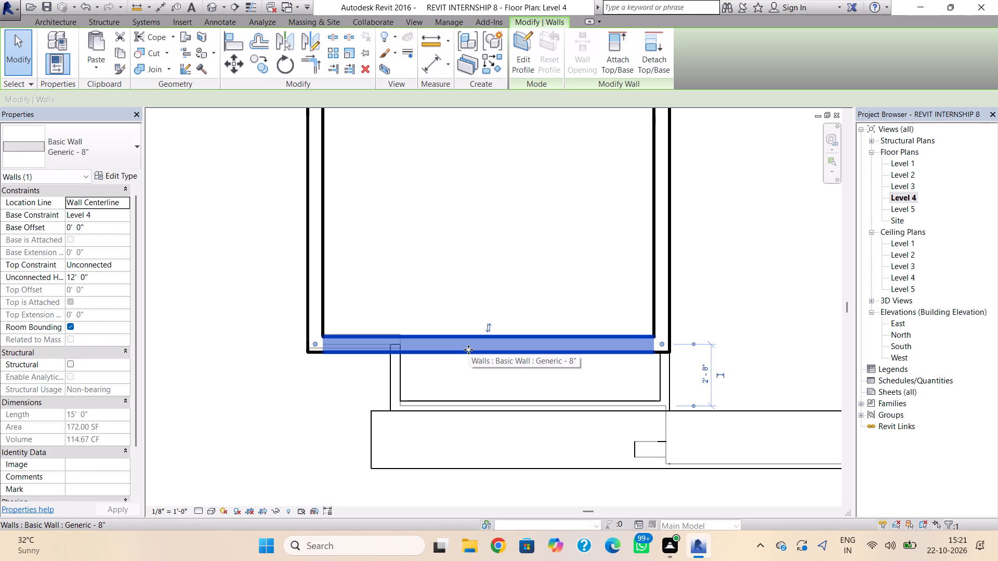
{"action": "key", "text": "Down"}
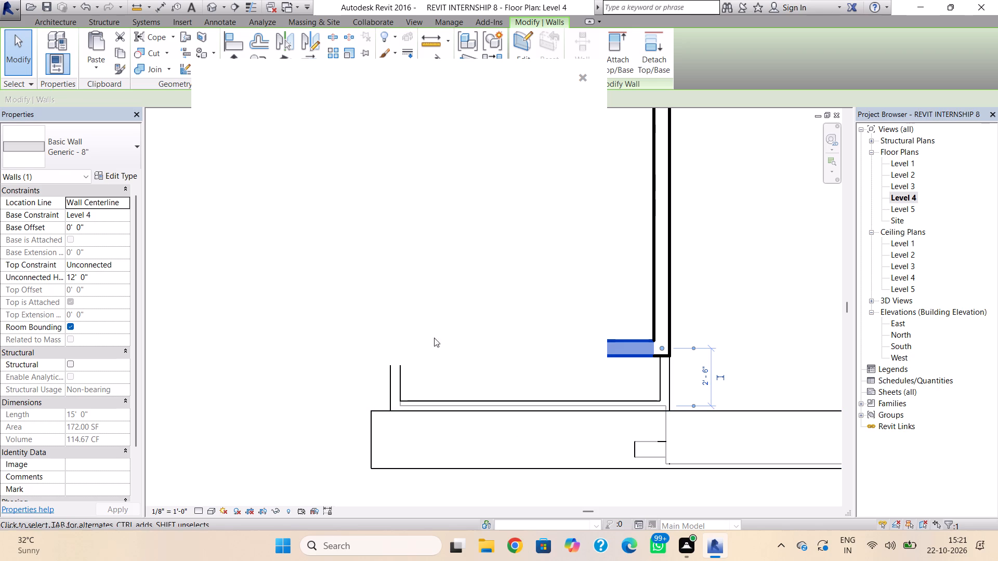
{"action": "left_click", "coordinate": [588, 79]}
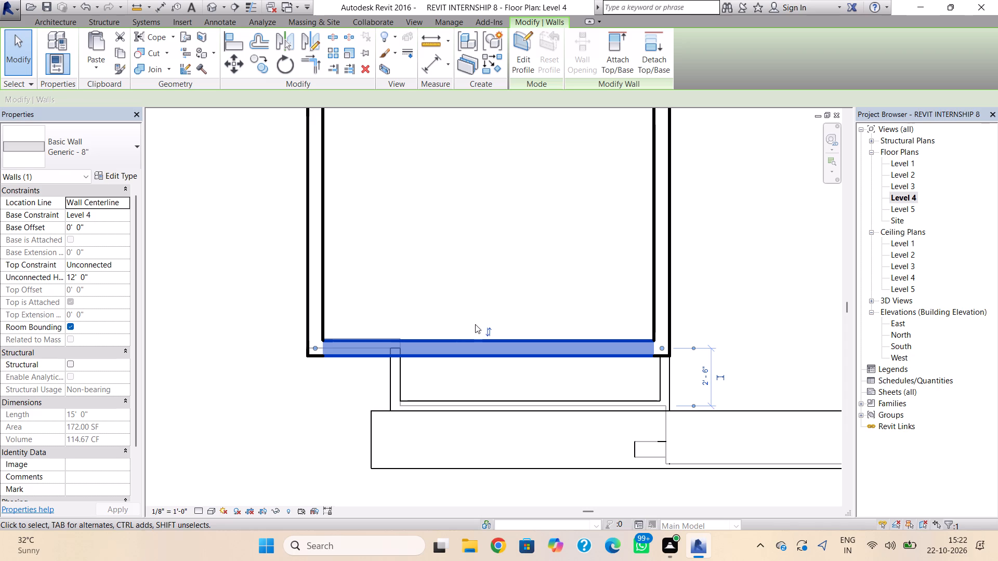
Pull both ends of the tower's 8" front wall inward, clear of the side walls, to a length of about 13' 10".
{"action": "scroll", "coordinate": [308, 351], "scroll_direction": "up", "scroll_amount": 3}
{"action": "left_click_drag", "start_coordinate": [317, 343], "coordinate": [339, 351]}
{"action": "left_click", "coordinate": [300, 366]}
{"action": "scroll", "coordinate": [418, 393], "scroll_direction": "up", "scroll_amount": 1}
{"action": "middle_click_drag", "start_coordinate": [418, 393], "coordinate": [323, 405]}
{"action": "left_click", "coordinate": [814, 345]}
{"action": "left_click", "coordinate": [779, 361]}
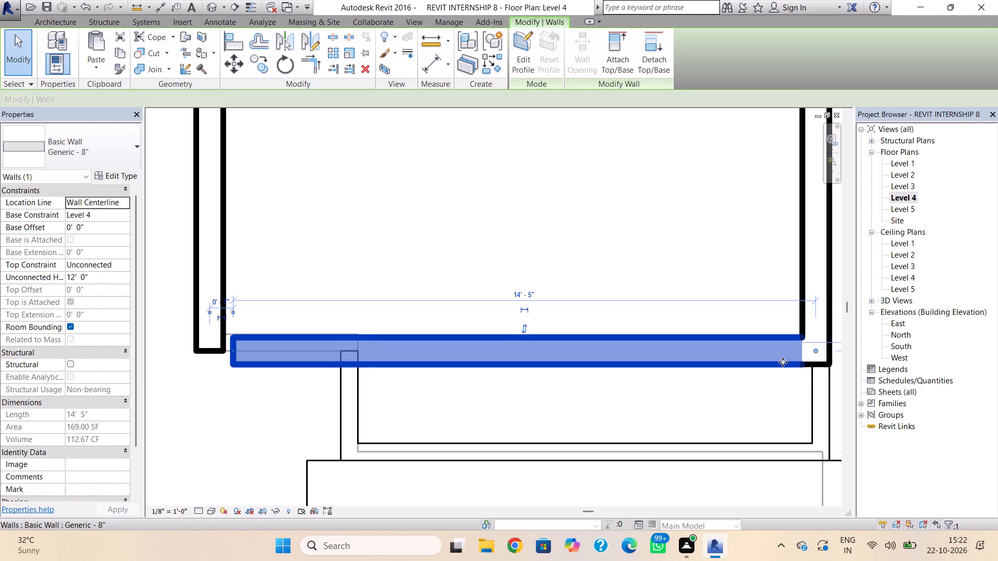
{"action": "left_click_drag", "start_coordinate": [816, 351], "coordinate": [793, 351]}
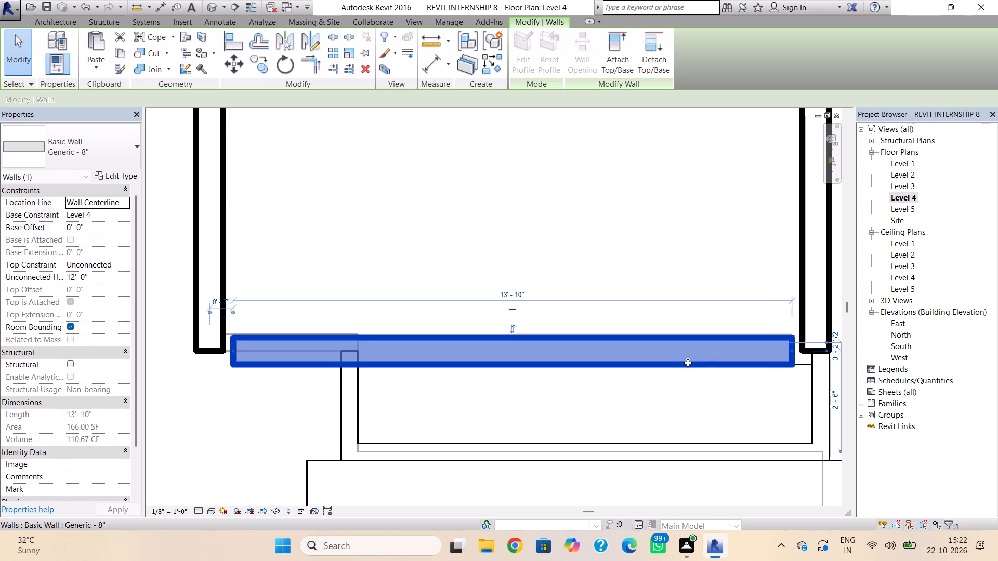
Nudge the detached front wall back until its outer face is flush with the side walls' ends, checking the alignment in 3D.
{"action": "key", "text": "Up"}
{"action": "key", "text": "Up"}
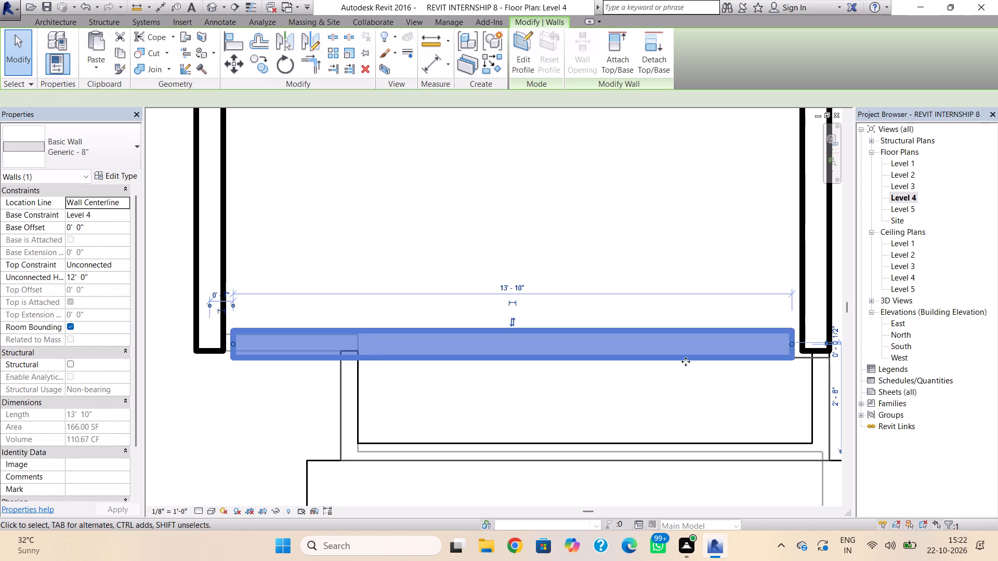
{"action": "key", "text": "Up"}
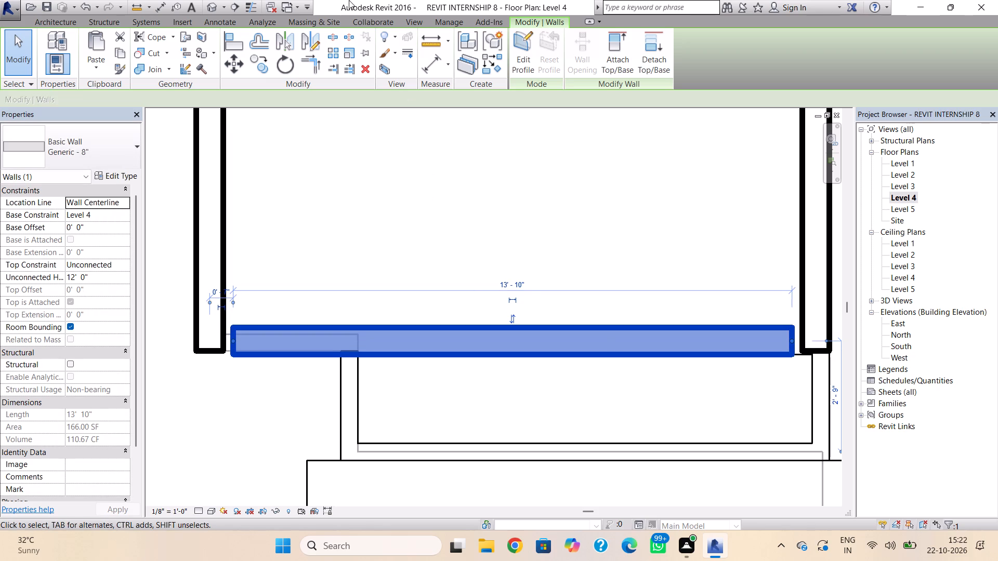
{"action": "left_click", "coordinate": [213, 11]}
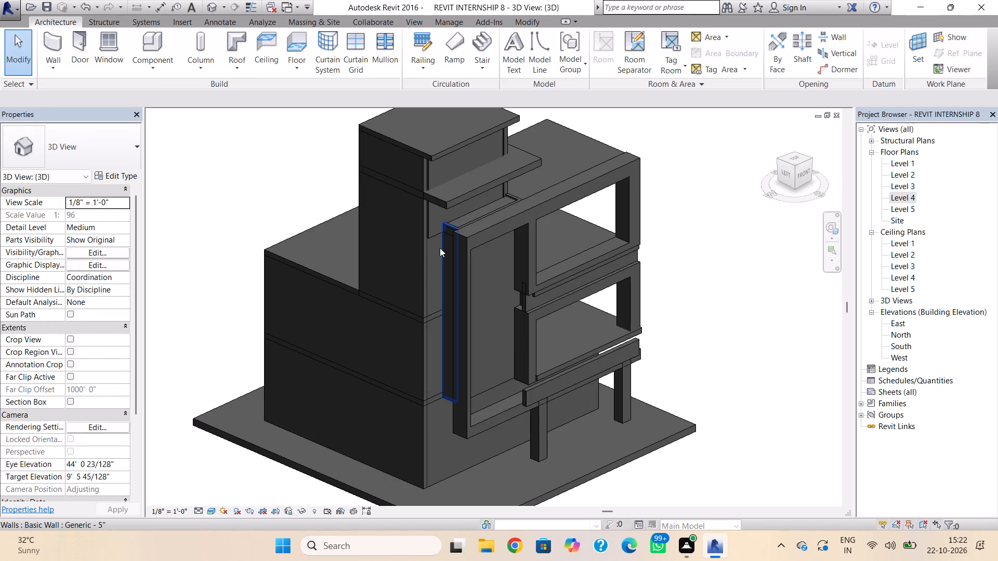
{"action": "right_click_drag", "start_coordinate": [406, 269], "coordinate": [479, 236], "text": "shift"}
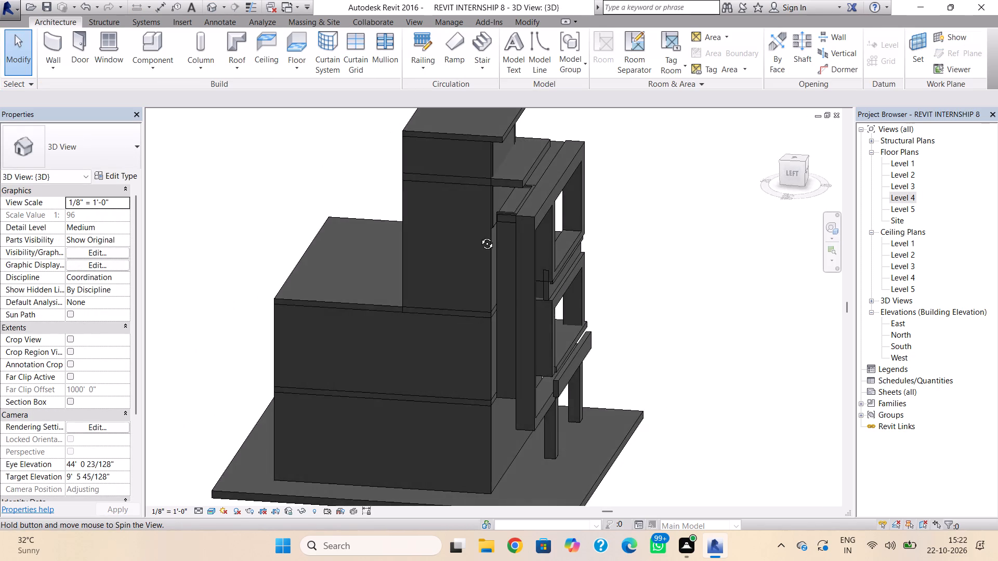
{"action": "right_click_drag", "start_coordinate": [479, 236], "coordinate": [503, 219], "text": "shift"}
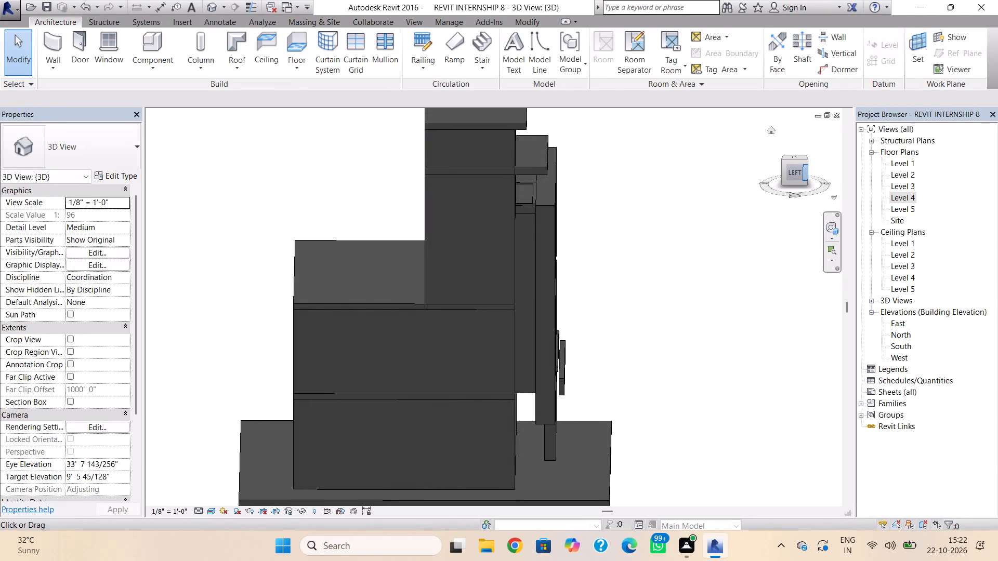
{"action": "left_click", "coordinate": [796, 173]}
{"action": "scroll", "coordinate": [558, 242], "scroll_direction": "up", "scroll_amount": 3}
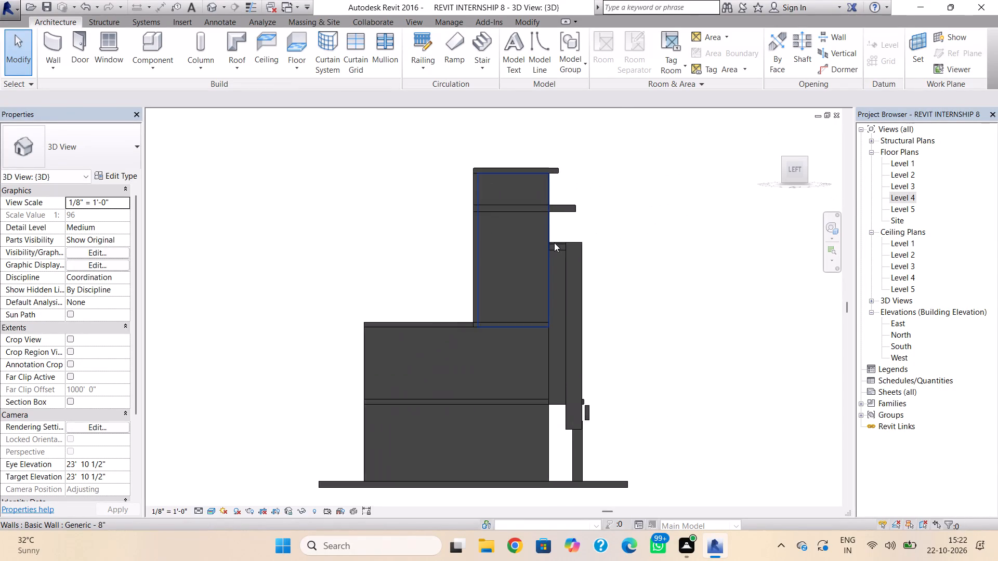
{"action": "scroll", "coordinate": [554, 243], "scroll_direction": "up", "scroll_amount": 10}
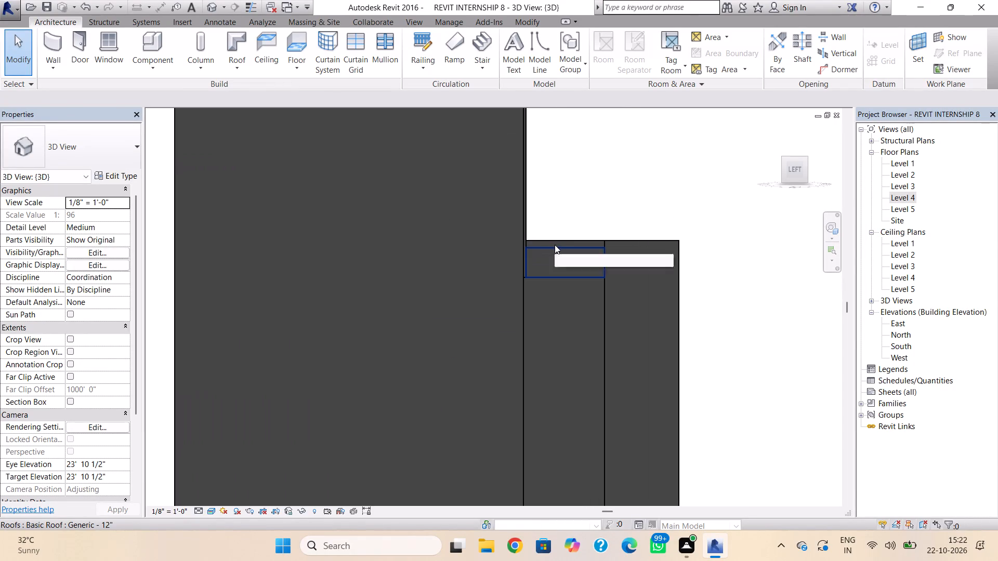
{"action": "right_click_drag", "start_coordinate": [582, 217], "coordinate": [505, 252], "text": "shift"}
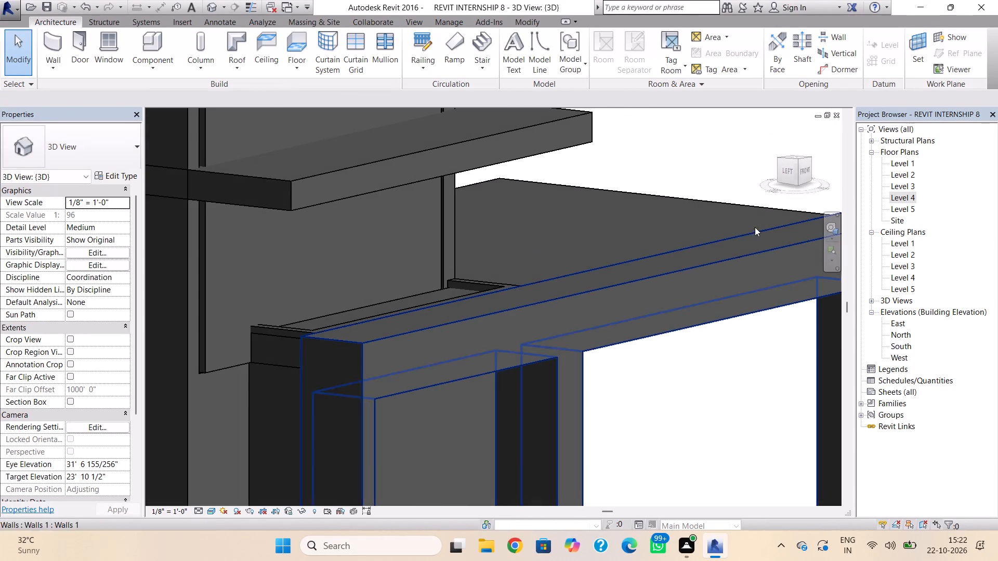
{"action": "double_click", "coordinate": [898, 197]}
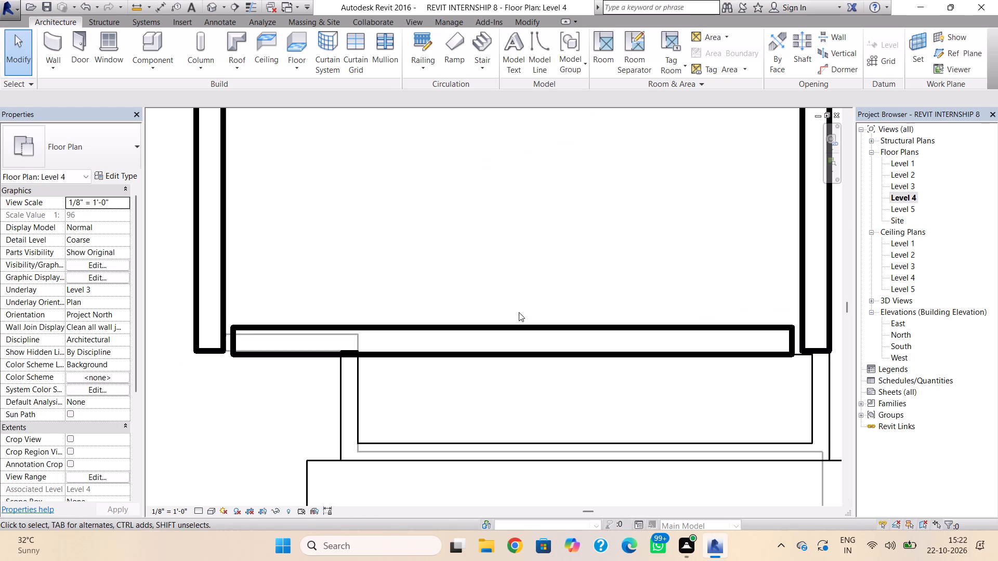
{"action": "left_click", "coordinate": [514, 329]}
{"action": "key", "text": "Up"}
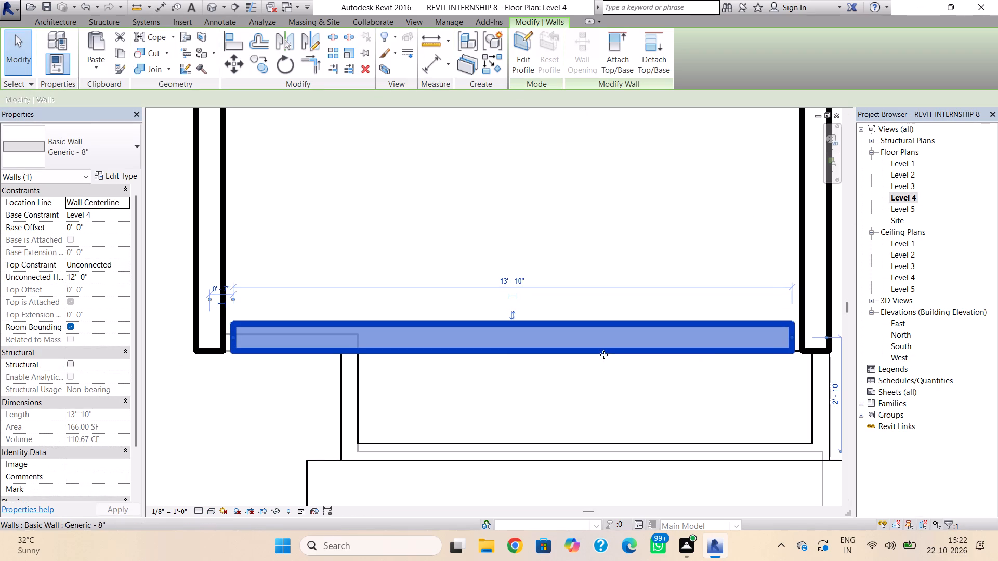
Extend both ends of the tower's front wall to rejoin the side walls, making it 15' 0" long.
{"action": "scroll", "coordinate": [435, 369], "scroll_direction": "up", "scroll_amount": 4}
{"action": "middle_click_drag", "start_coordinate": [386, 371], "coordinate": [606, 412]}
{"action": "scroll", "coordinate": [441, 388], "scroll_direction": "up", "scroll_amount": 3}
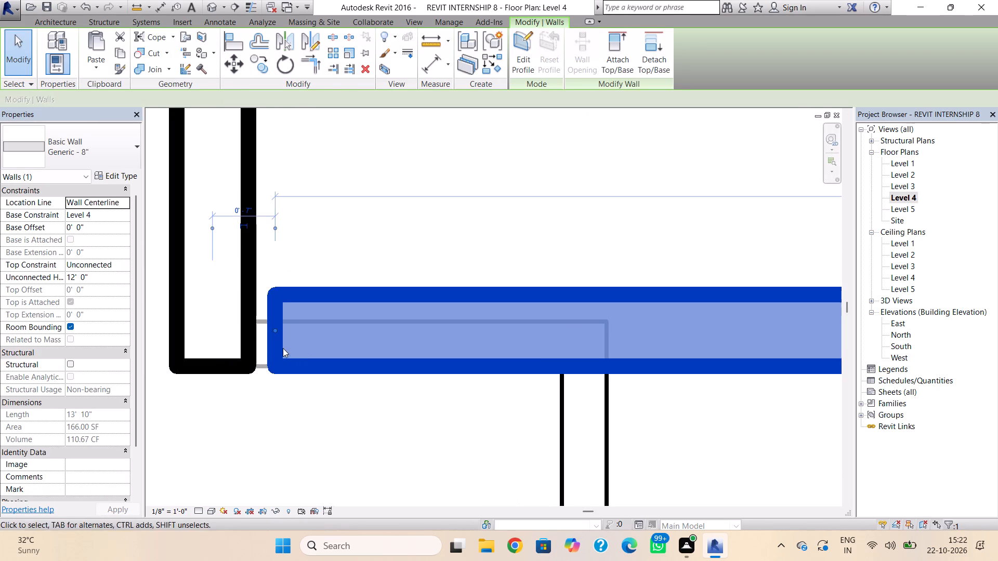
{"action": "left_click_drag", "start_coordinate": [275, 328], "coordinate": [251, 324]}
{"action": "scroll", "coordinate": [373, 350], "scroll_direction": "down", "scroll_amount": 5}
{"action": "middle_click_drag", "start_coordinate": [379, 357], "coordinate": [220, 349]}
{"action": "scroll", "coordinate": [505, 362], "scroll_direction": "down", "scroll_amount": 3}
{"action": "middle_click_drag", "start_coordinate": [516, 365], "coordinate": [354, 342]}
{"action": "scroll", "coordinate": [416, 348], "scroll_direction": "up", "scroll_amount": 1}
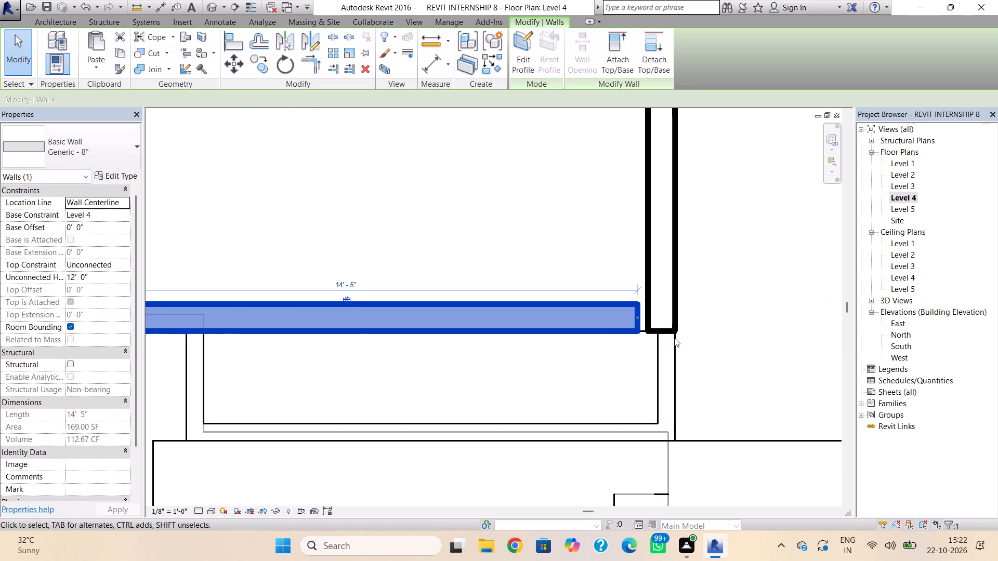
{"action": "left_click_drag", "start_coordinate": [637, 316], "coordinate": [647, 316]}
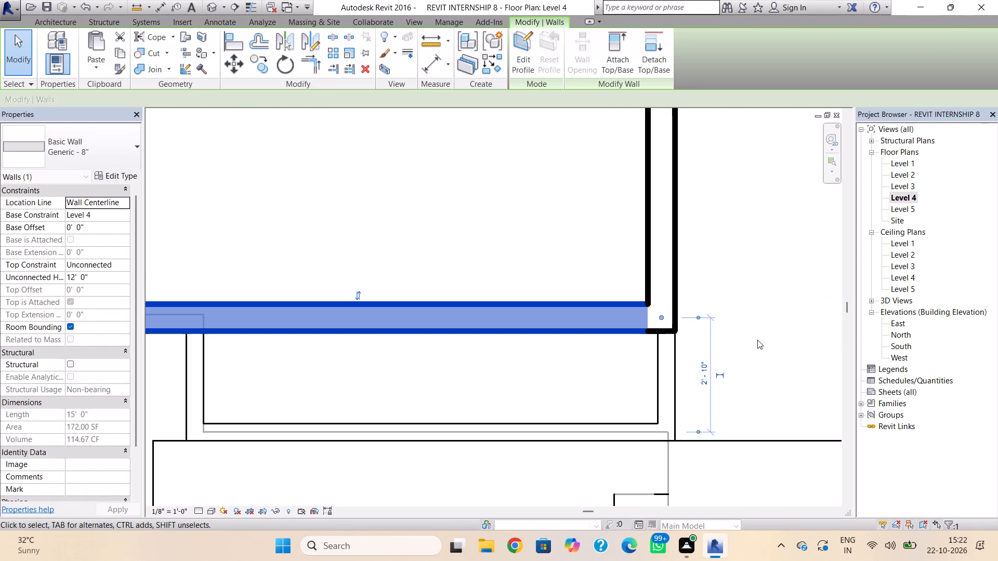
{"action": "left_click", "coordinate": [756, 339]}
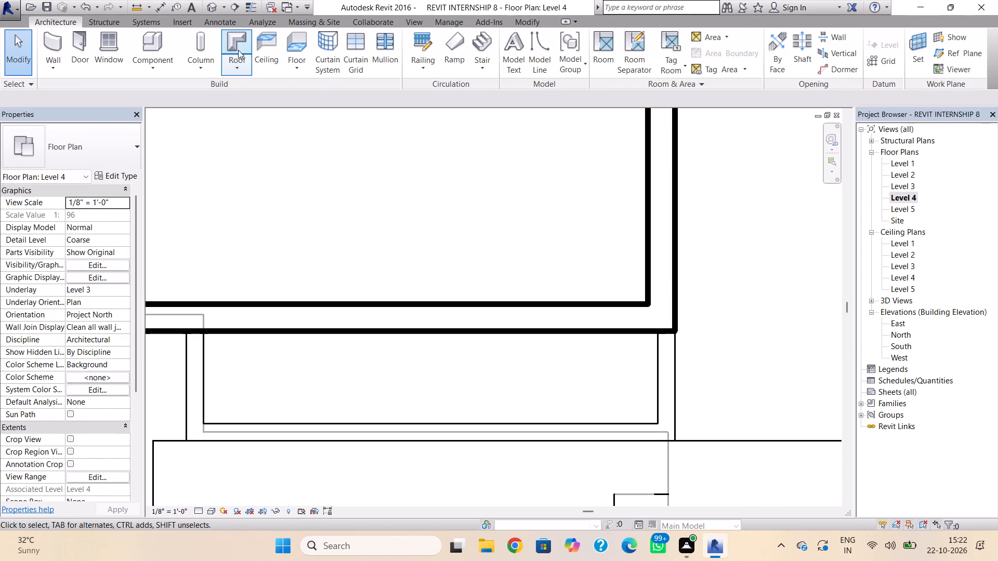
Examine the tower, its roofs and the front frame in 3D from the front, below and right side.
{"action": "left_click", "coordinate": [215, 6]}
{"action": "scroll", "coordinate": [536, 323], "scroll_direction": "down", "scroll_amount": 2}
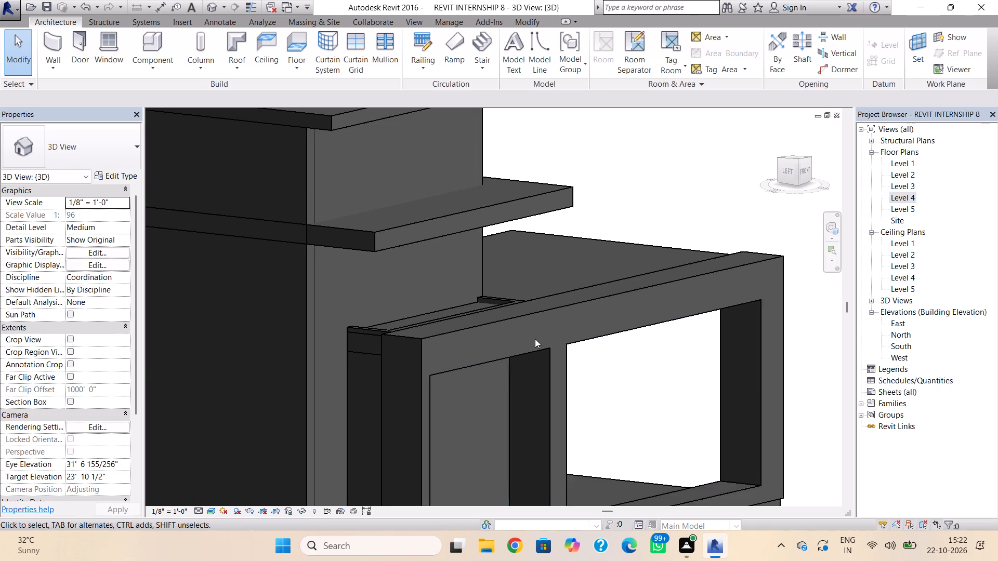
{"action": "scroll", "coordinate": [535, 339], "scroll_direction": "down", "scroll_amount": 4}
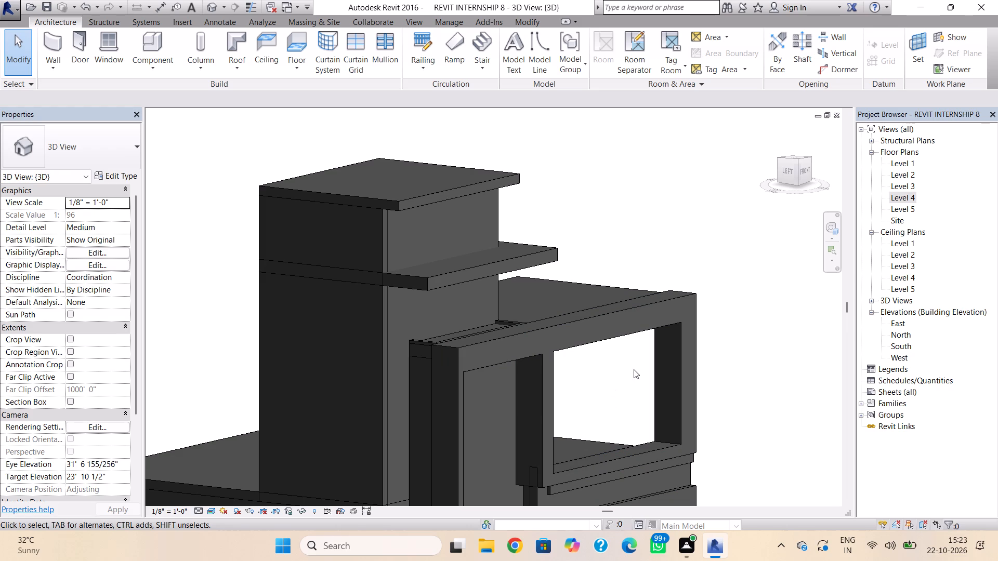
{"action": "right_click_drag", "start_coordinate": [645, 402], "coordinate": [638, 277], "text": "shift"}
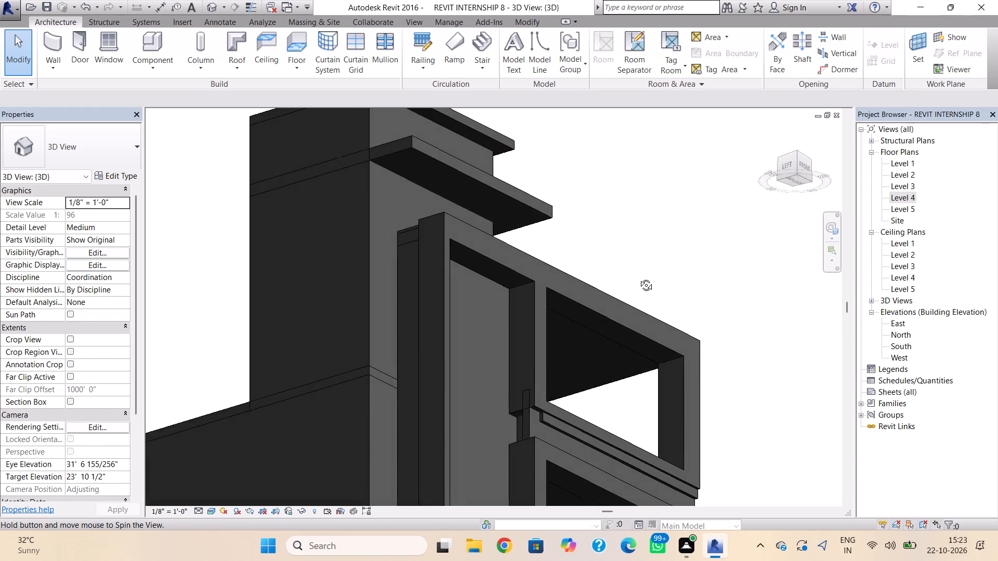
{"action": "right_click_drag", "start_coordinate": [638, 277], "coordinate": [554, 393], "text": "shift"}
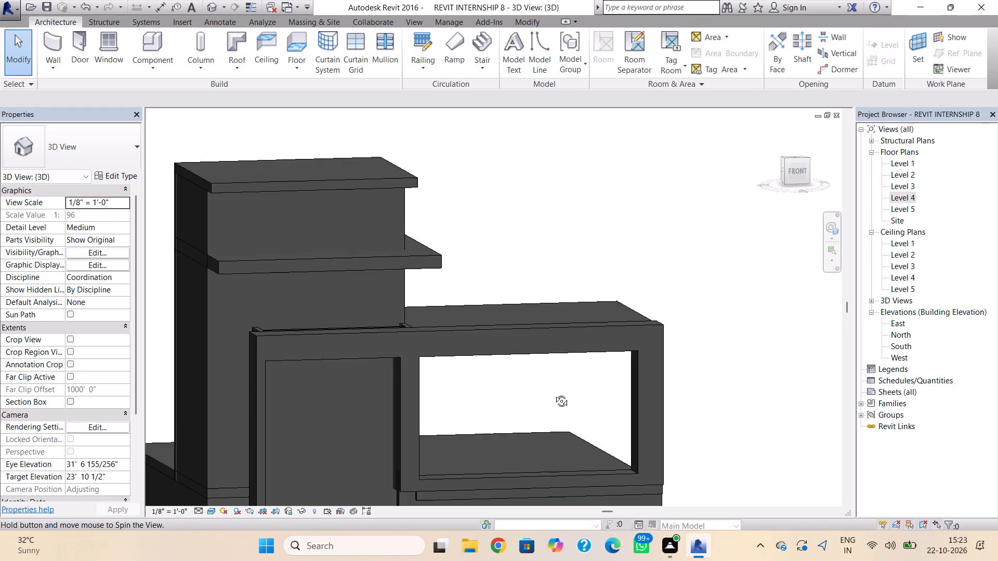
{"action": "right_click_drag", "start_coordinate": [554, 393], "coordinate": [518, 374], "text": "shift"}
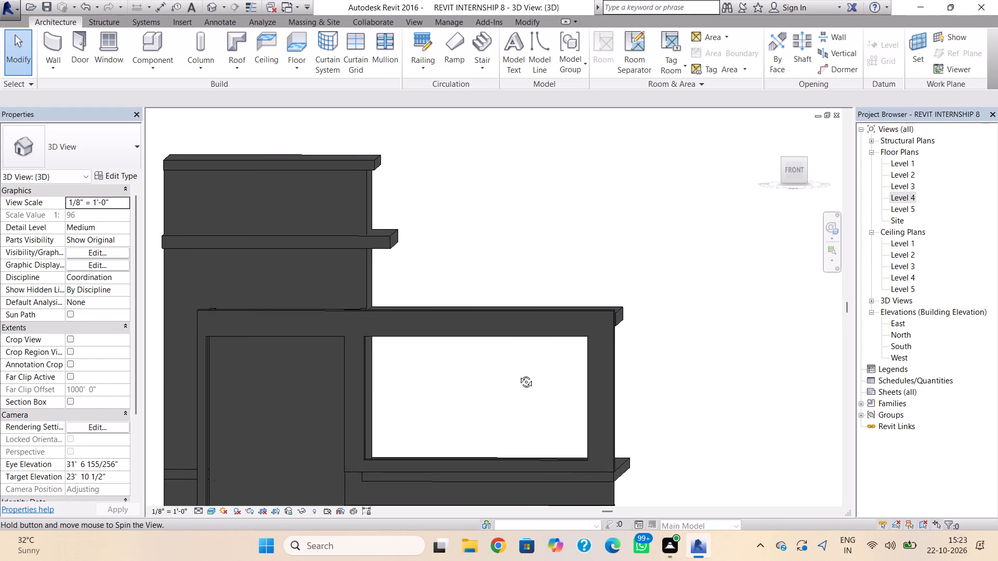
{"action": "right_click_drag", "start_coordinate": [518, 374], "coordinate": [520, 372], "text": "shift"}
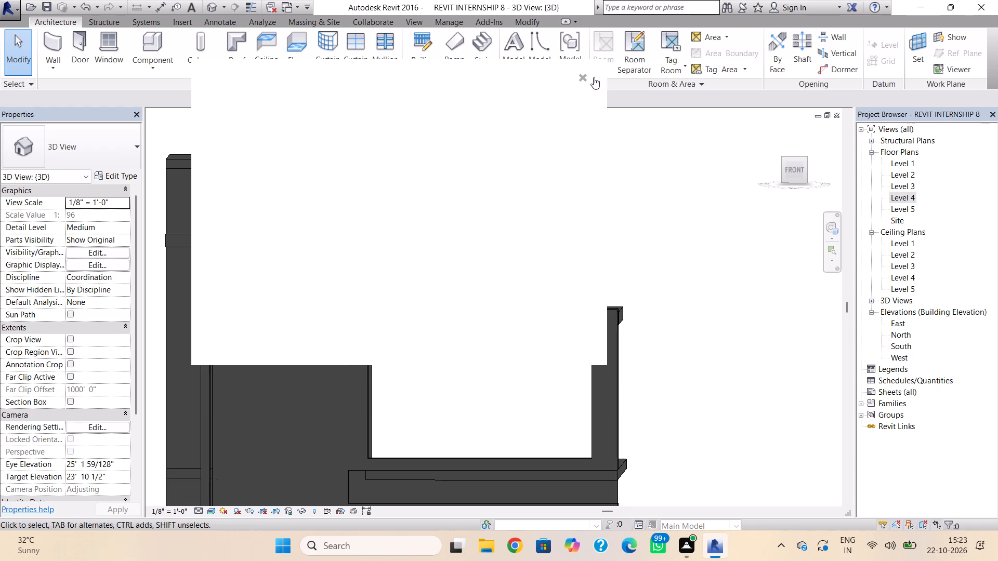
{"action": "left_click", "coordinate": [588, 77]}
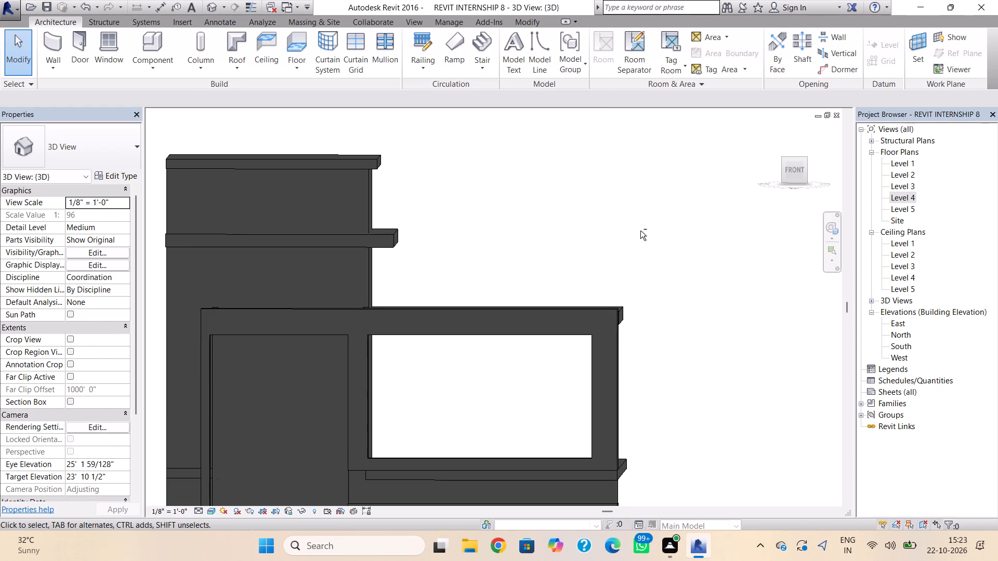
{"action": "right_click_drag", "start_coordinate": [640, 231], "coordinate": [688, 217], "text": "shift"}
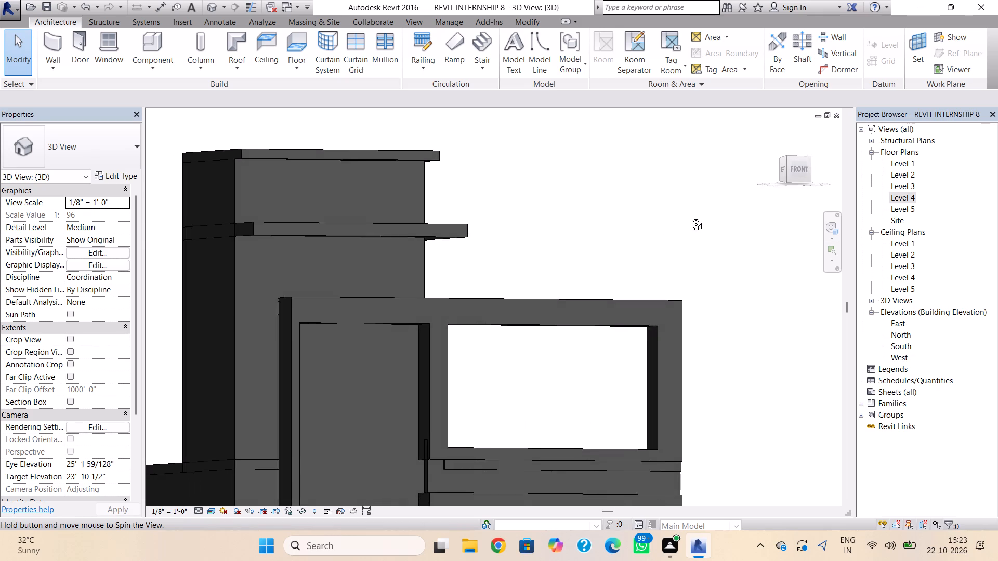
{"action": "right_click_drag", "start_coordinate": [688, 217], "coordinate": [688, 216], "text": "shift"}
{"action": "scroll", "coordinate": [687, 217], "scroll_direction": "down", "scroll_amount": 2}
{"action": "right_click_drag", "start_coordinate": [686, 218], "coordinate": [564, 274], "text": "shift"}
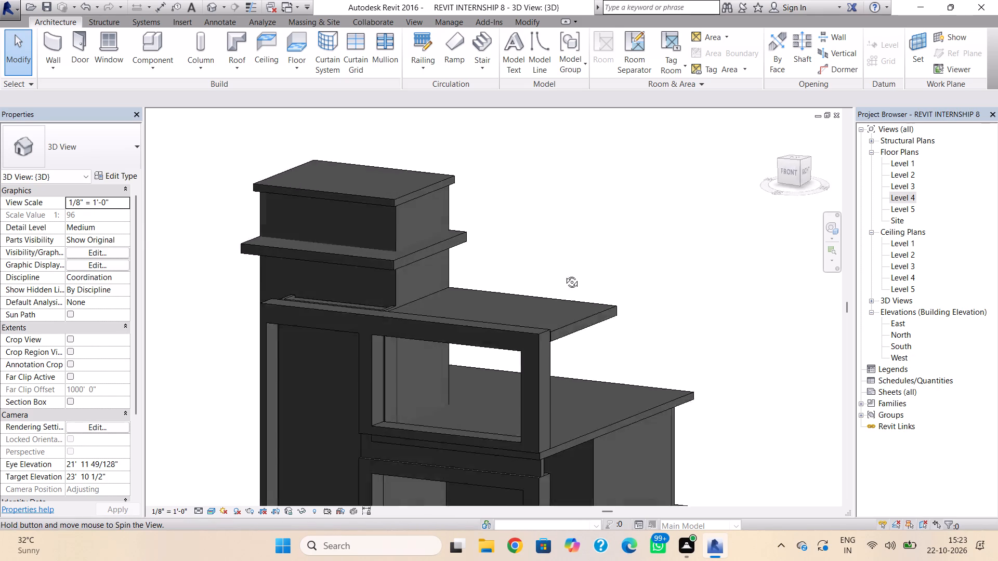
{"action": "right_click_drag", "start_coordinate": [564, 274], "coordinate": [440, 295], "text": "shift"}
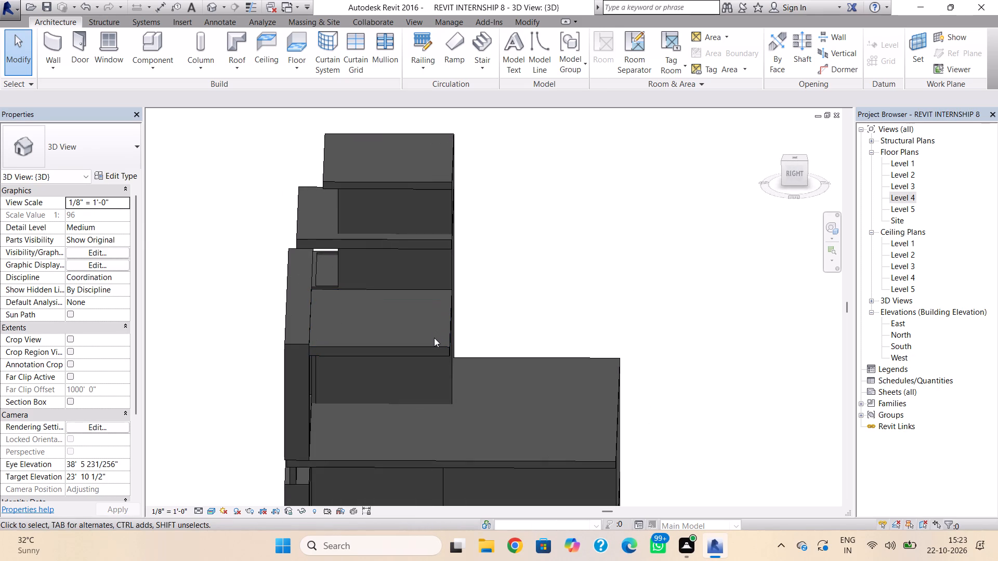
Edit the Level 4 roof's footprint in plan and sketch a 2' 0" by 11' 0" rectangular opening near the tower wall.
{"action": "left_click", "coordinate": [434, 338]}
{"action": "double_click", "coordinate": [433, 342]}
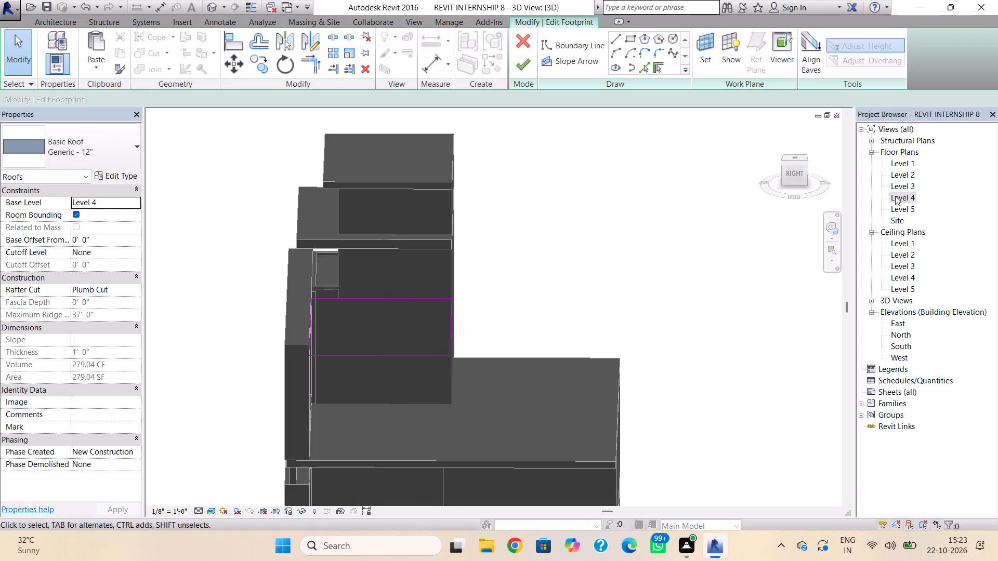
{"action": "left_click", "coordinate": [895, 196]}
{"action": "left_click", "coordinate": [895, 196]}
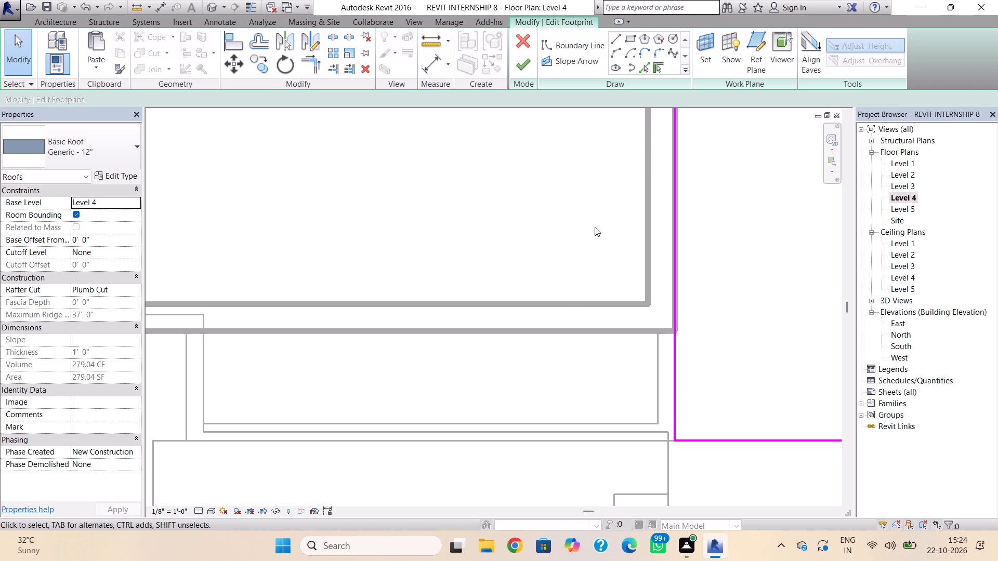
{"action": "scroll", "coordinate": [557, 225], "scroll_direction": "down", "scroll_amount": 6}
{"action": "middle_click_drag", "start_coordinate": [592, 227], "coordinate": [377, 265]}
{"action": "scroll", "coordinate": [418, 211], "scroll_direction": "down", "scroll_amount": 3}
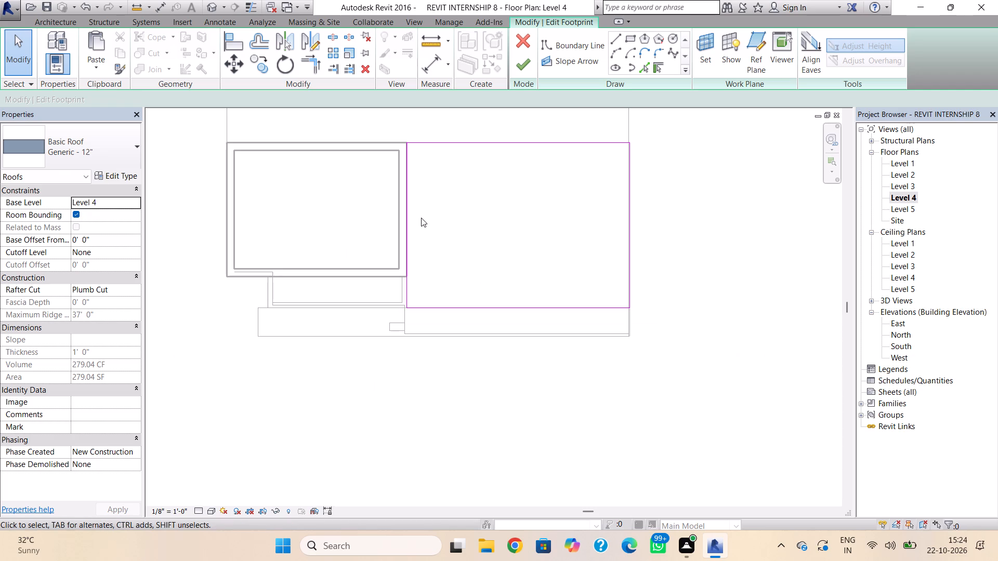
{"action": "left_click", "coordinate": [625, 43]}
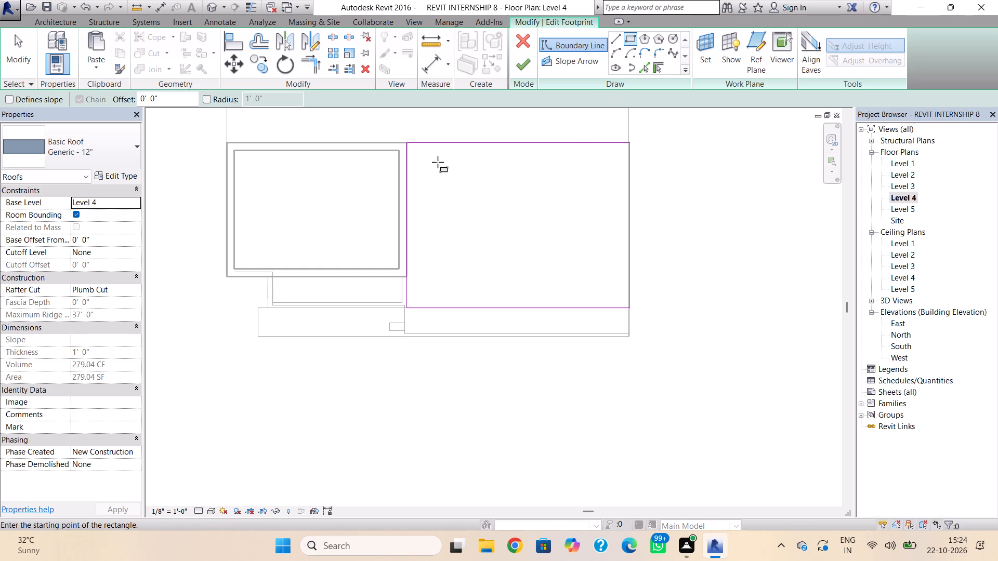
{"action": "left_click", "coordinate": [429, 162]}
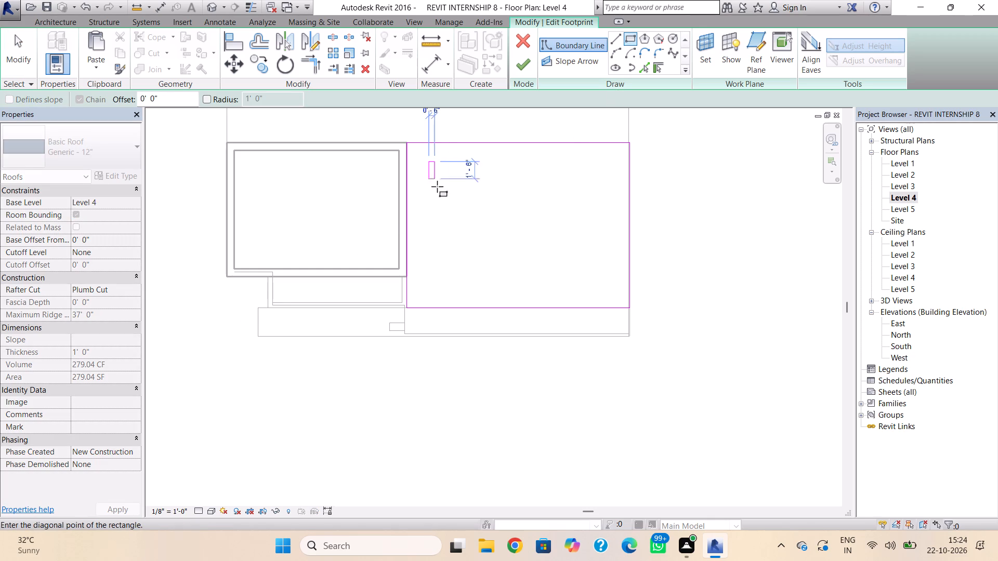
{"action": "left_click", "coordinate": [451, 286]}
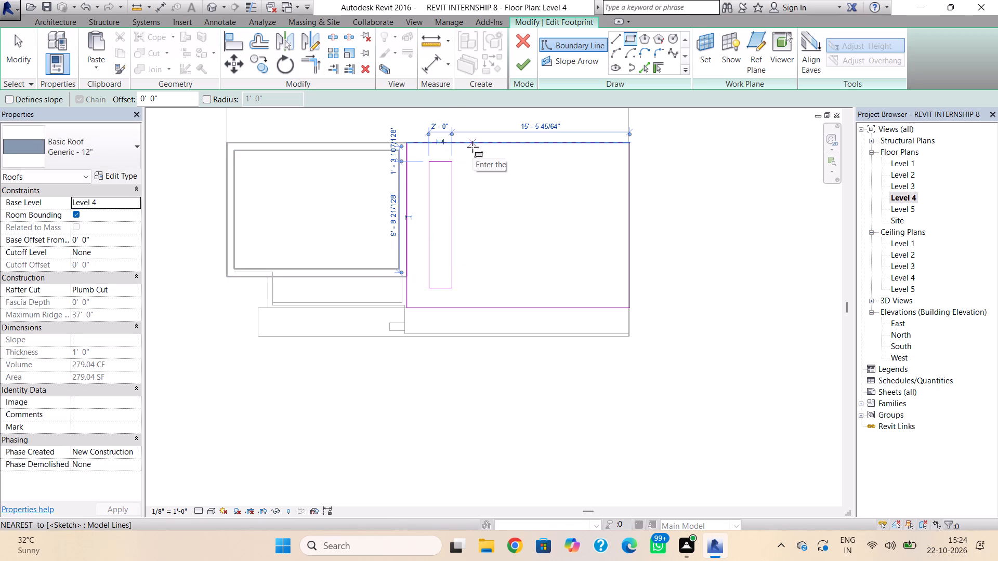
{"action": "key", "text": "Escape"}
{"action": "key", "text": "Escape"}
Copy the rectangular opening five times across the roof at 3' 0" spacing, making six parallel slots, and finish the footprint.
{"action": "left_click_drag", "start_coordinate": [468, 159], "coordinate": [438, 194]}
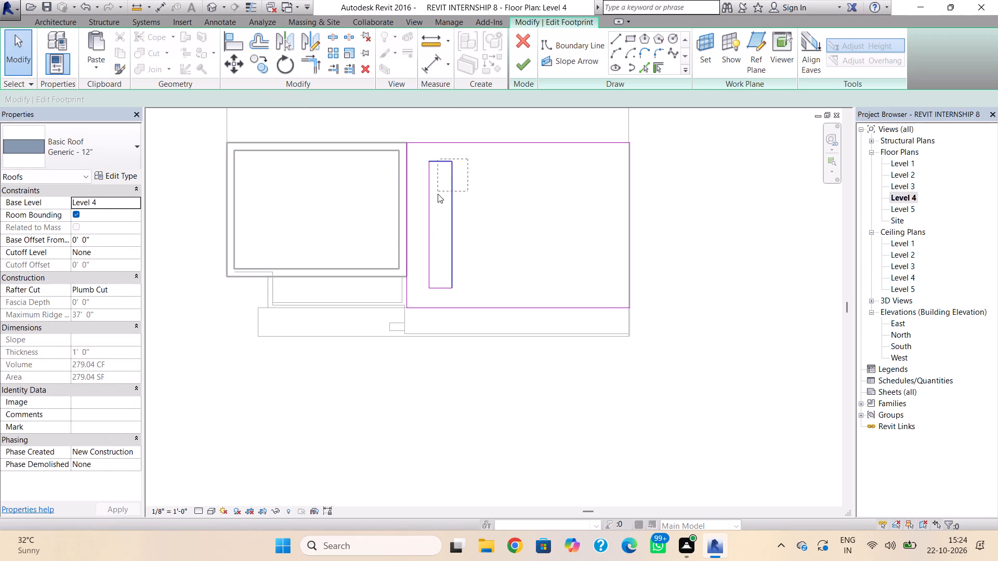
{"action": "left_click_drag", "start_coordinate": [438, 194], "coordinate": [421, 294]}
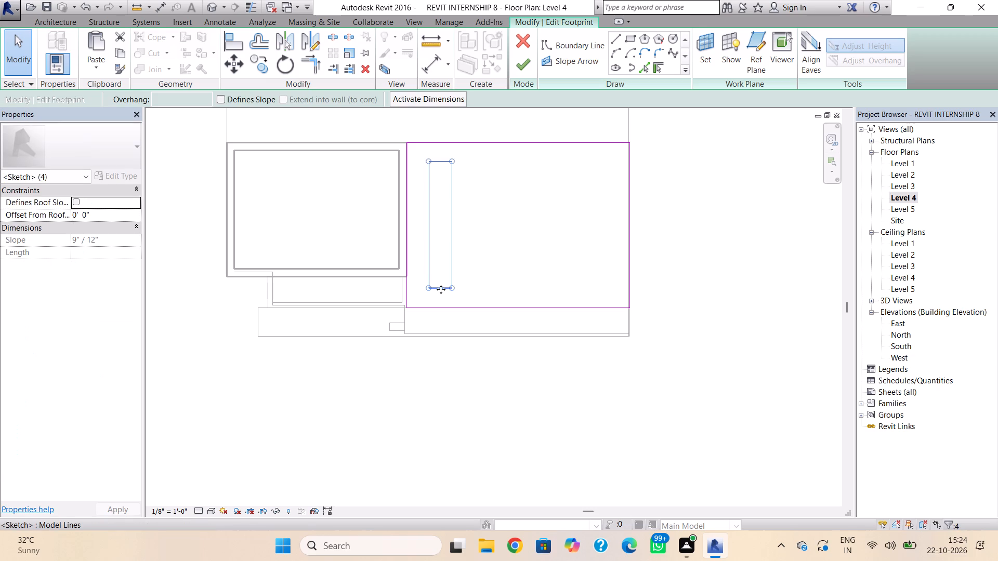
{"action": "key", "text": "ctrl+c"}
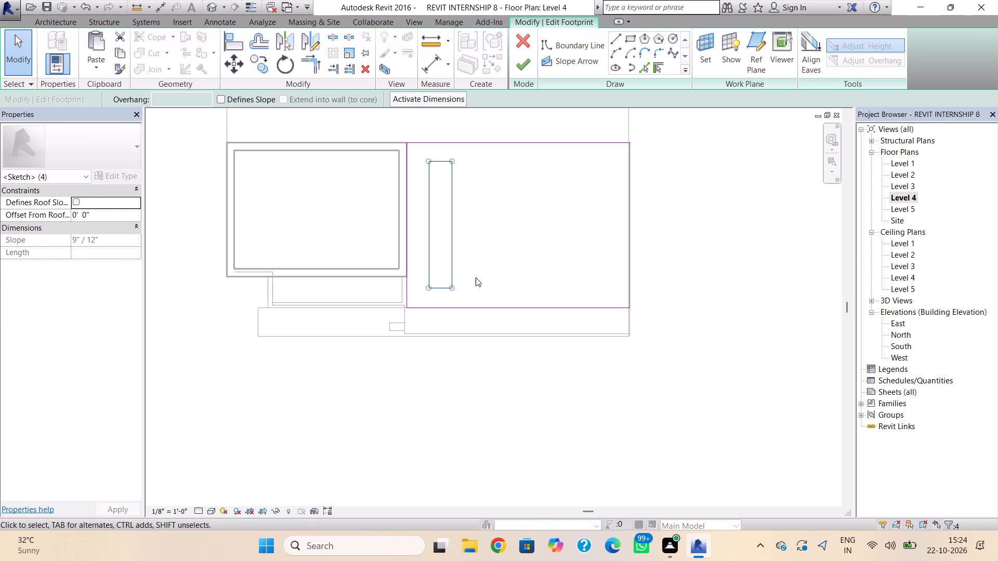
{"action": "key", "text": "ctrl+v"}
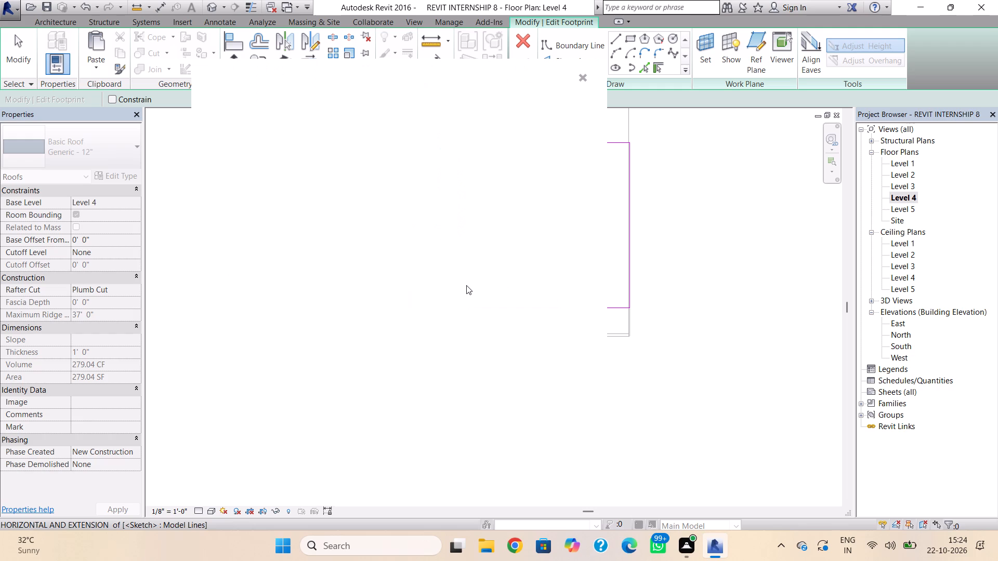
{"action": "left_click", "coordinate": [582, 76]}
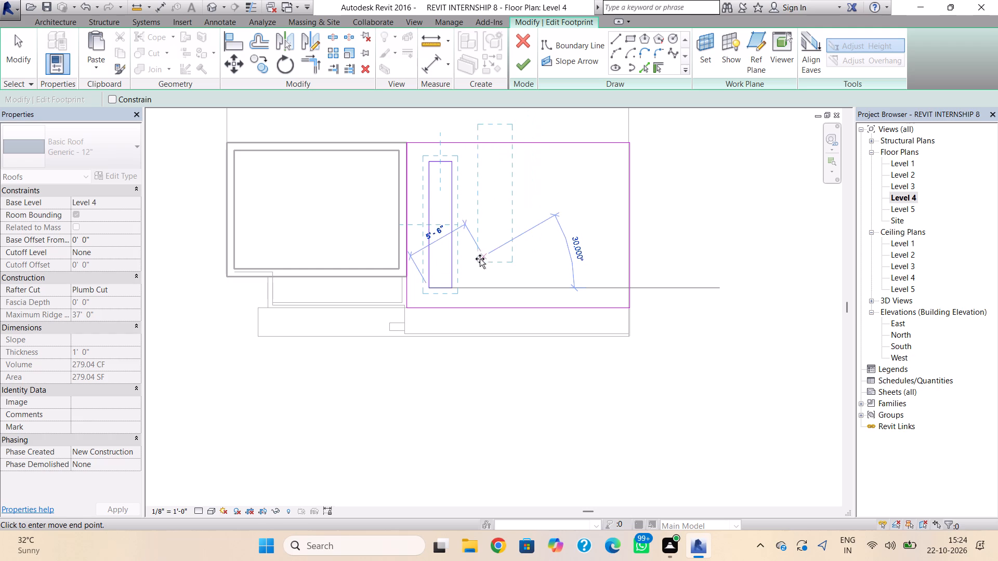
{"action": "left_click", "coordinate": [464, 286]}
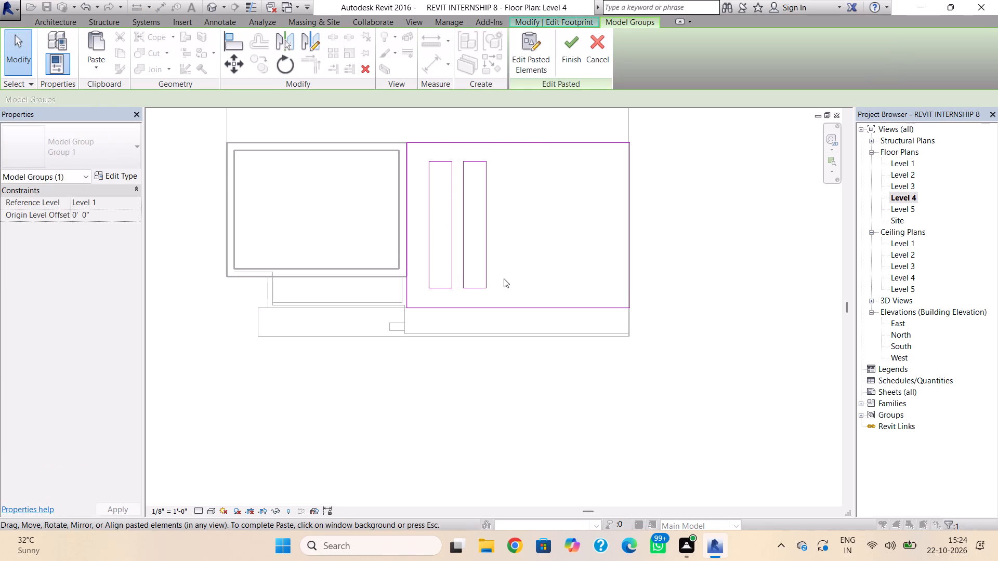
{"action": "key", "text": "ctrl+v"}
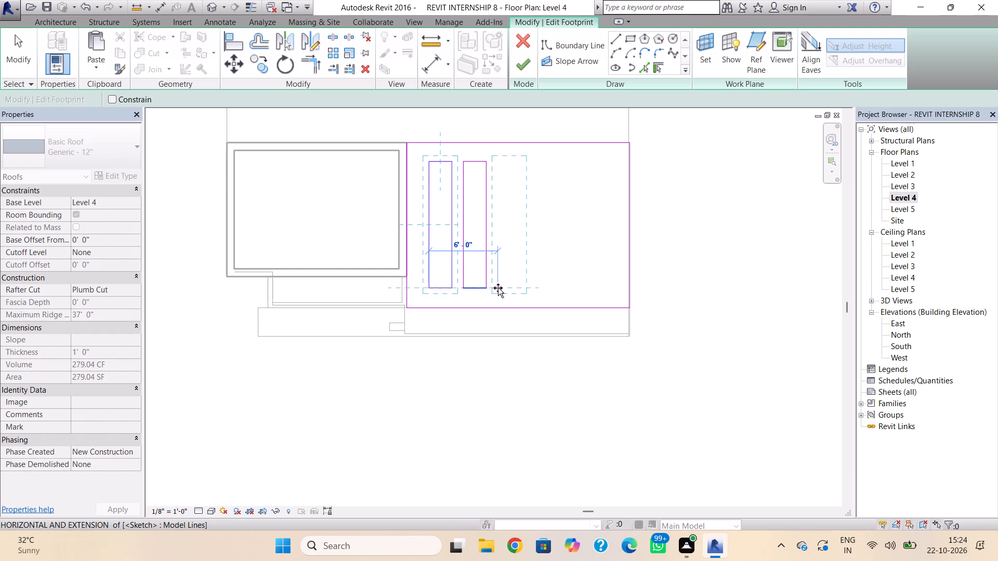
{"action": "left_click", "coordinate": [498, 288]}
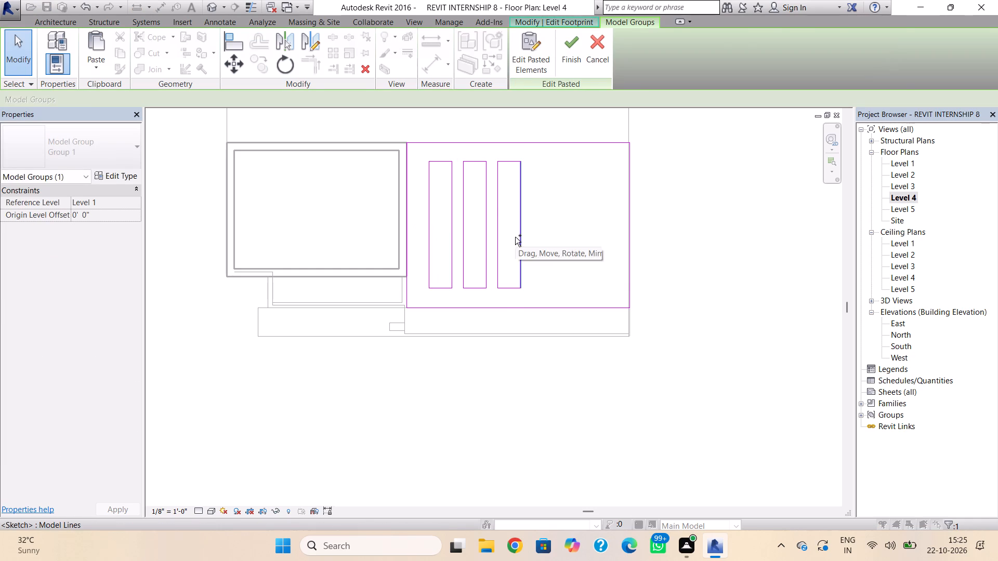
{"action": "key", "text": "ctrl+v"}
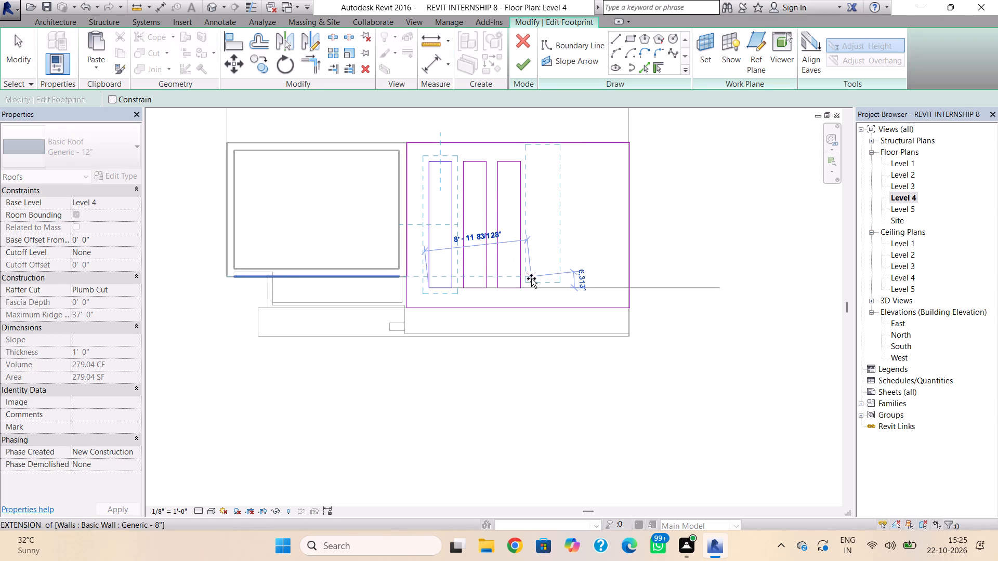
{"action": "left_click", "coordinate": [531, 283]}
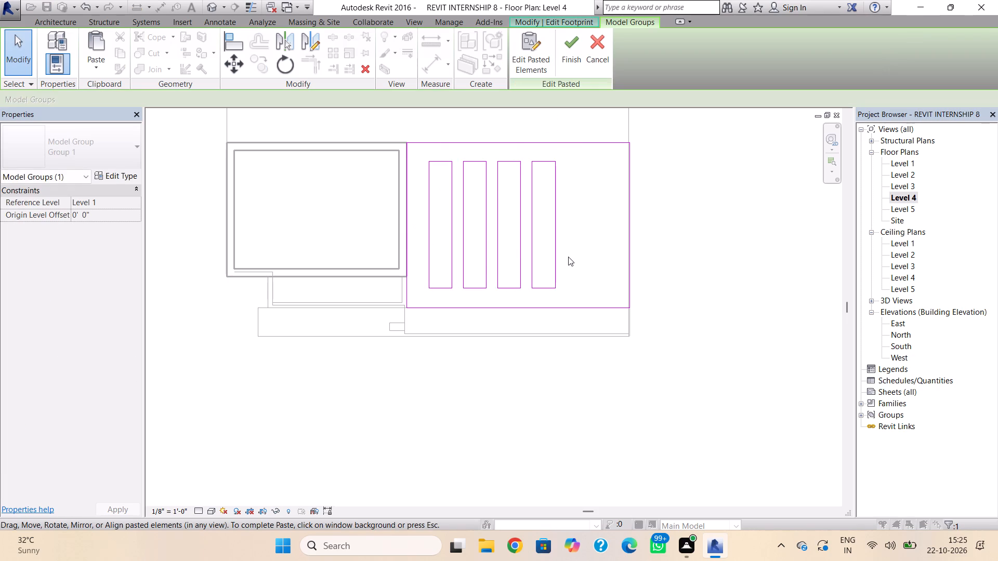
{"action": "key", "text": "ctrl+v"}
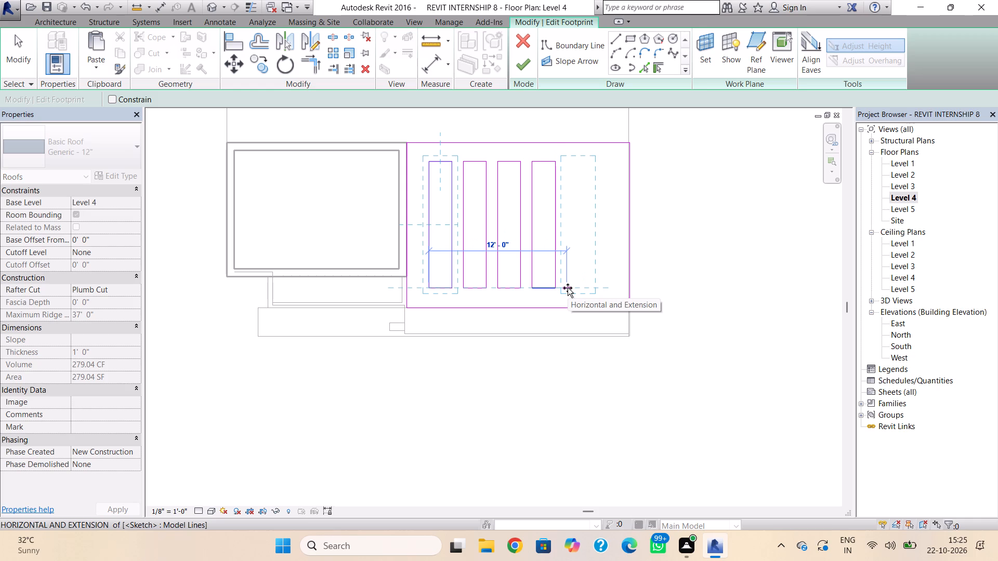
{"action": "left_click", "coordinate": [568, 288]}
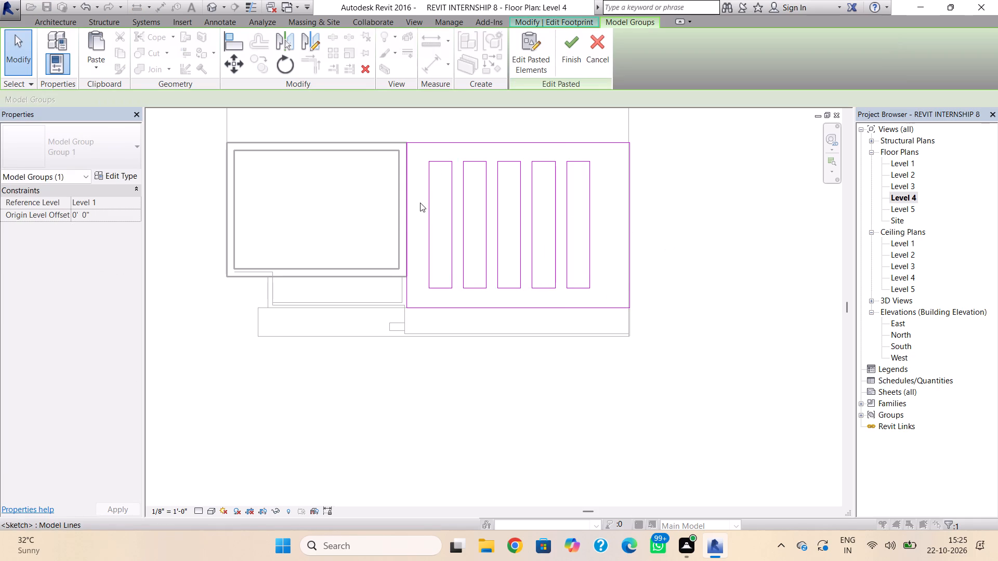
{"action": "key", "text": "ctrl+v"}
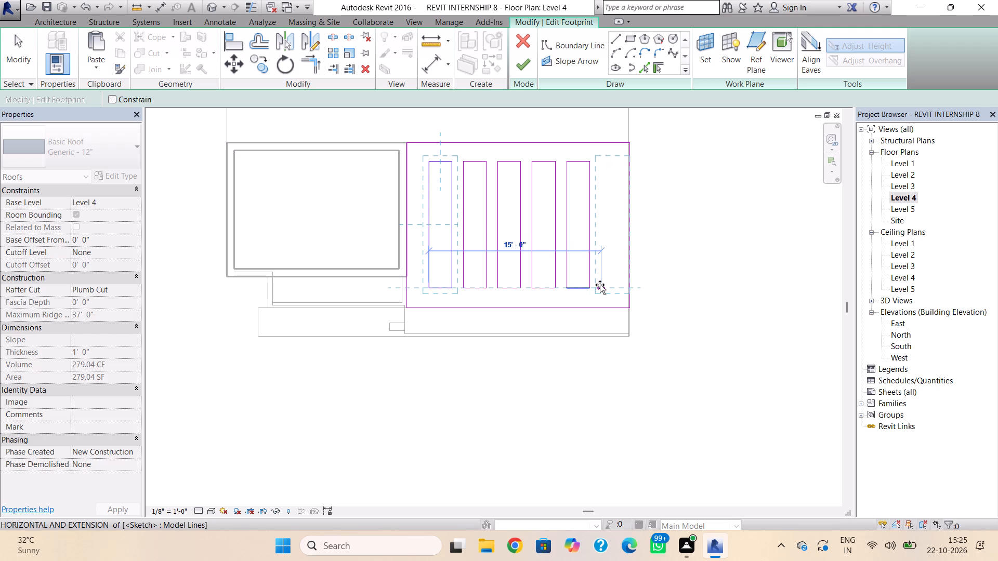
{"action": "left_click", "coordinate": [600, 285]}
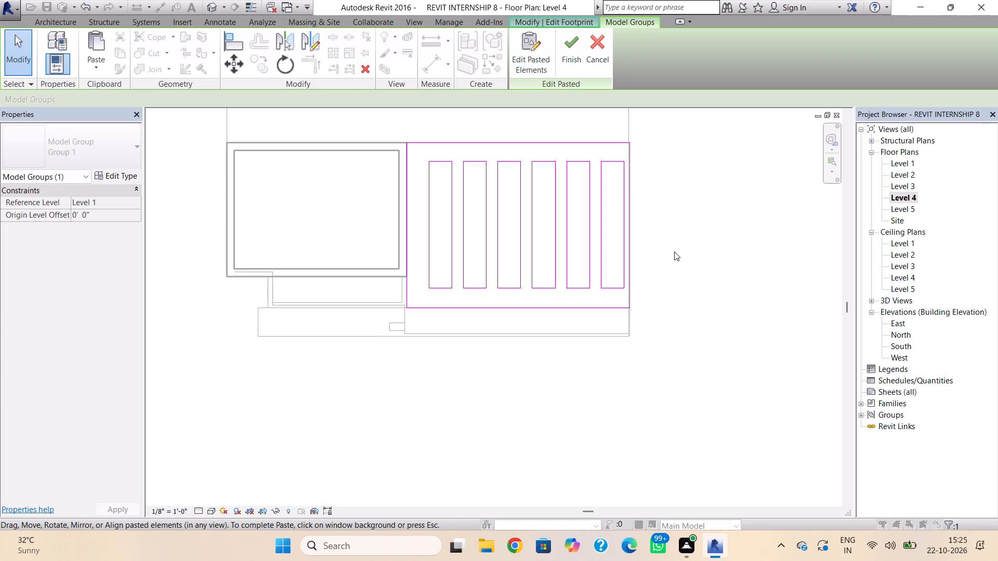
{"action": "left_click", "coordinate": [573, 47]}
{"action": "left_click", "coordinate": [523, 71]}
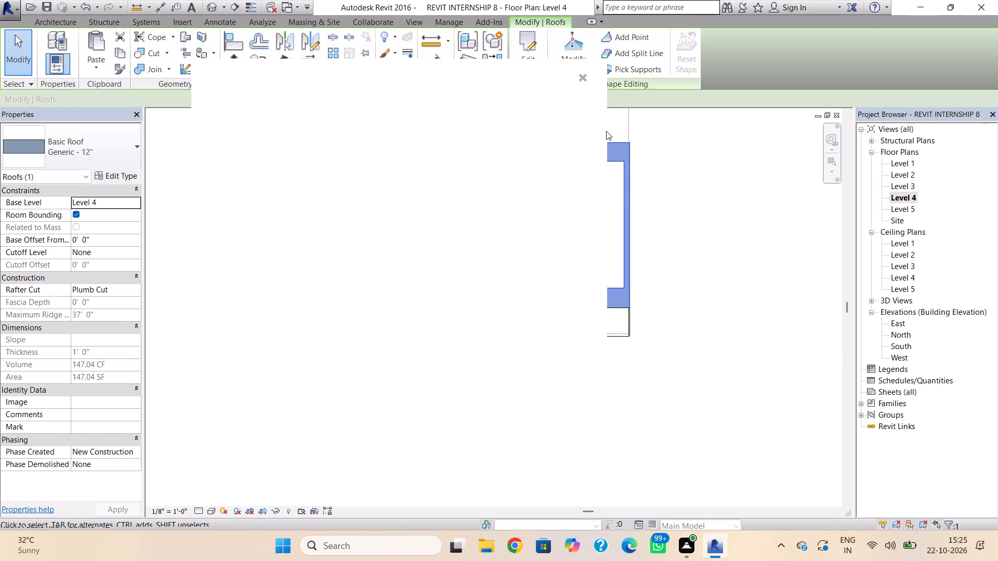
{"action": "left_click", "coordinate": [576, 80]}
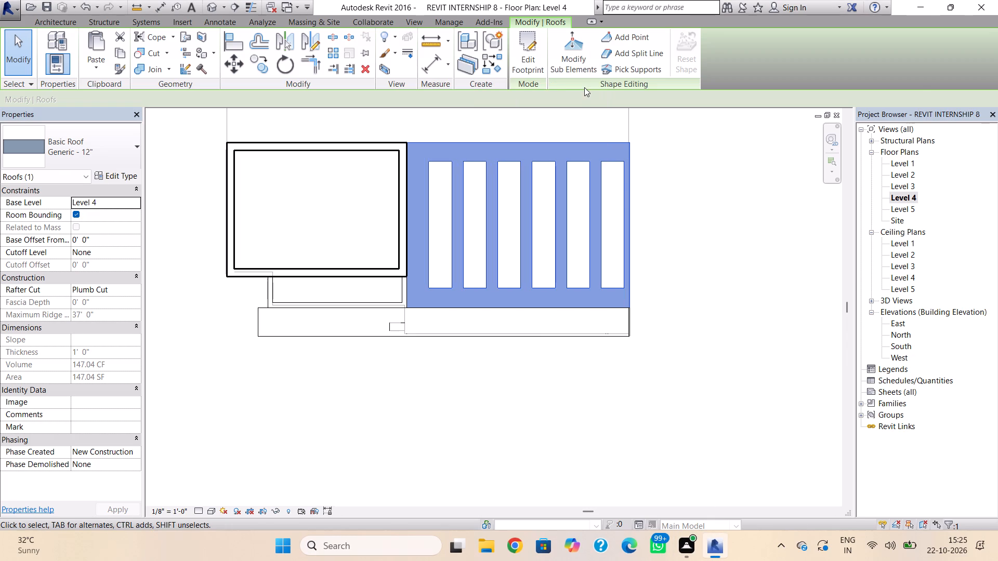
Examine the slotted roof, front frame and tower in 3D from the front, below and above.
{"action": "left_click", "coordinate": [207, 7]}
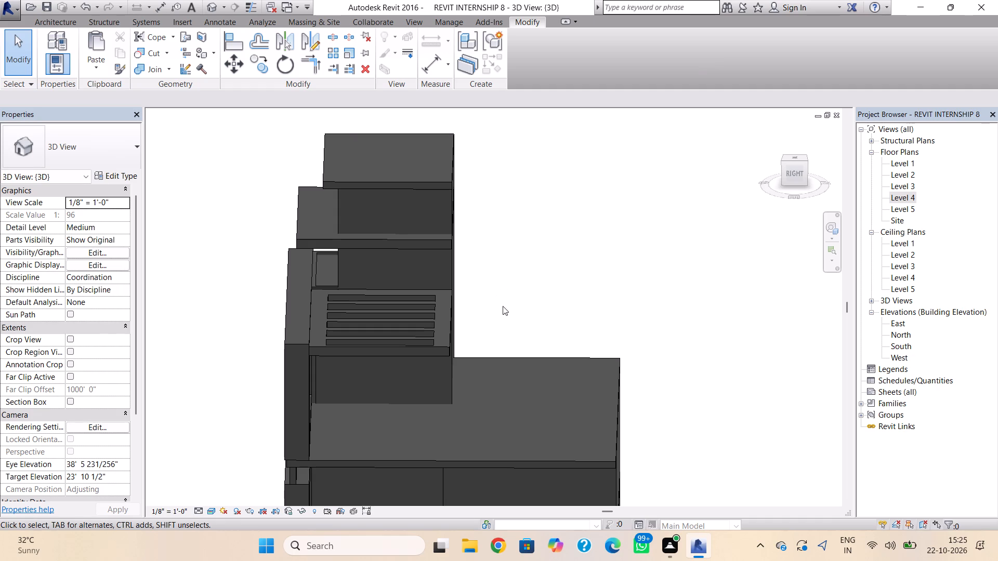
{"action": "right_click_drag", "start_coordinate": [493, 303], "coordinate": [698, 192], "text": "shift"}
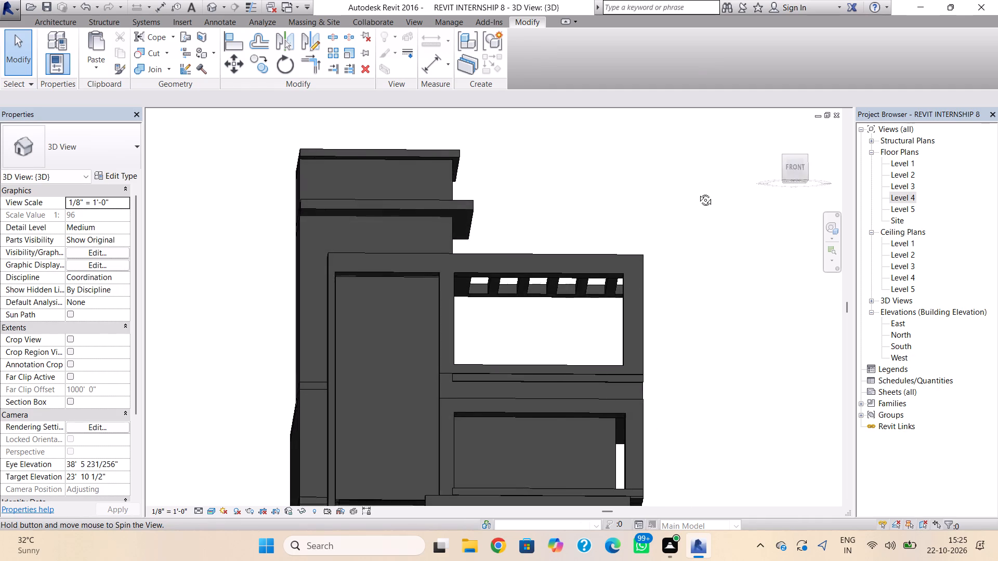
{"action": "right_click_drag", "start_coordinate": [698, 192], "coordinate": [699, 178], "text": "shift"}
{"action": "scroll", "coordinate": [656, 259], "scroll_direction": "down", "scroll_amount": 2}
{"action": "middle_click_drag", "start_coordinate": [649, 305], "coordinate": [633, 278]}
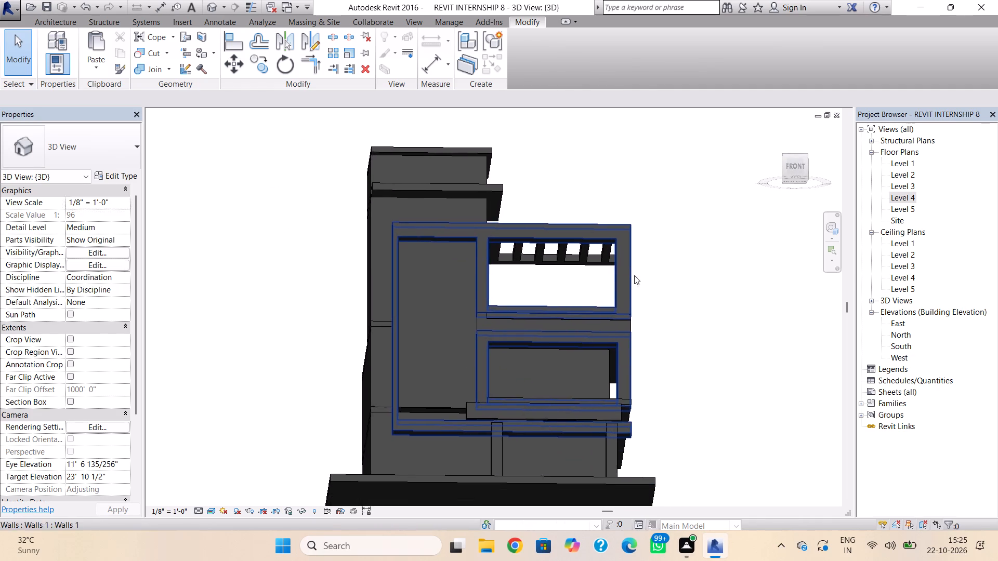
{"action": "scroll", "coordinate": [622, 308], "scroll_direction": "down", "scroll_amount": 1}
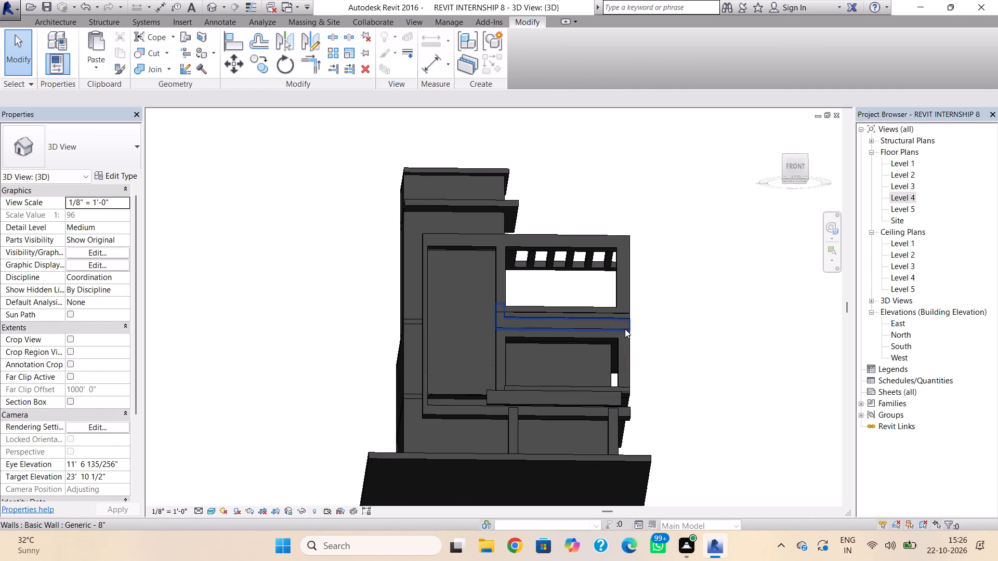
{"action": "right_click_drag", "start_coordinate": [629, 327], "coordinate": [618, 449], "text": "shift"}
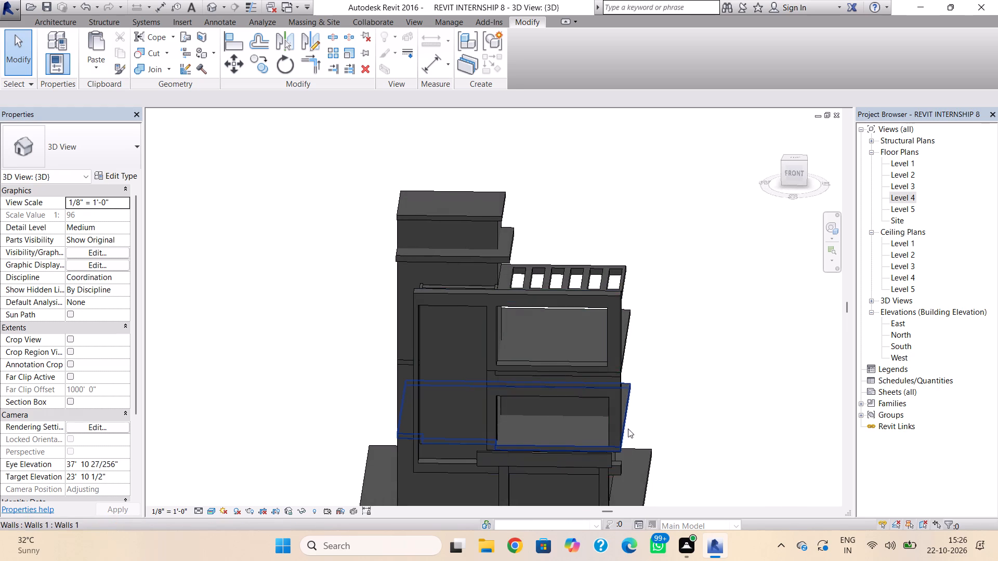
{"action": "middle_click_drag", "start_coordinate": [629, 425], "coordinate": [648, 355]}
{"action": "right_click_drag", "start_coordinate": [654, 366], "coordinate": [685, 358], "text": "shift"}
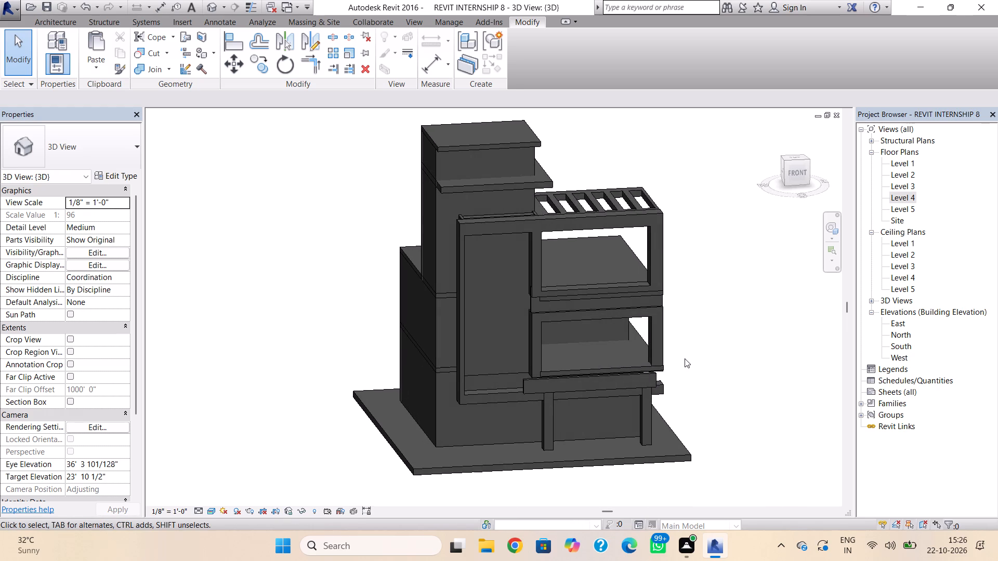
{"action": "scroll", "coordinate": [625, 362], "scroll_direction": "up", "scroll_amount": 2}
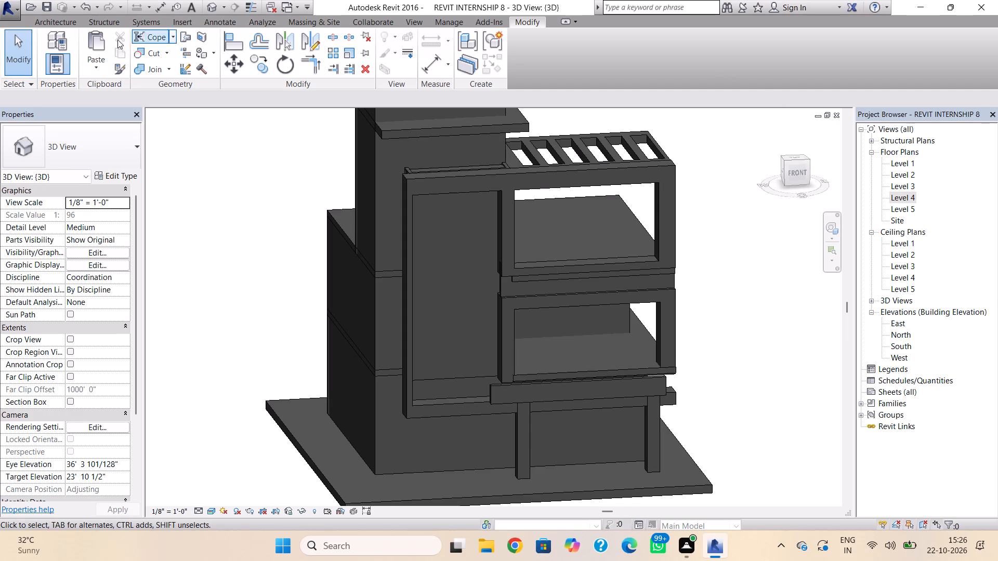
Start a new in-place model in the Walls category, keeping the default name.
{"action": "left_click", "coordinate": [39, 25]}
{"action": "left_click", "coordinate": [144, 72]}
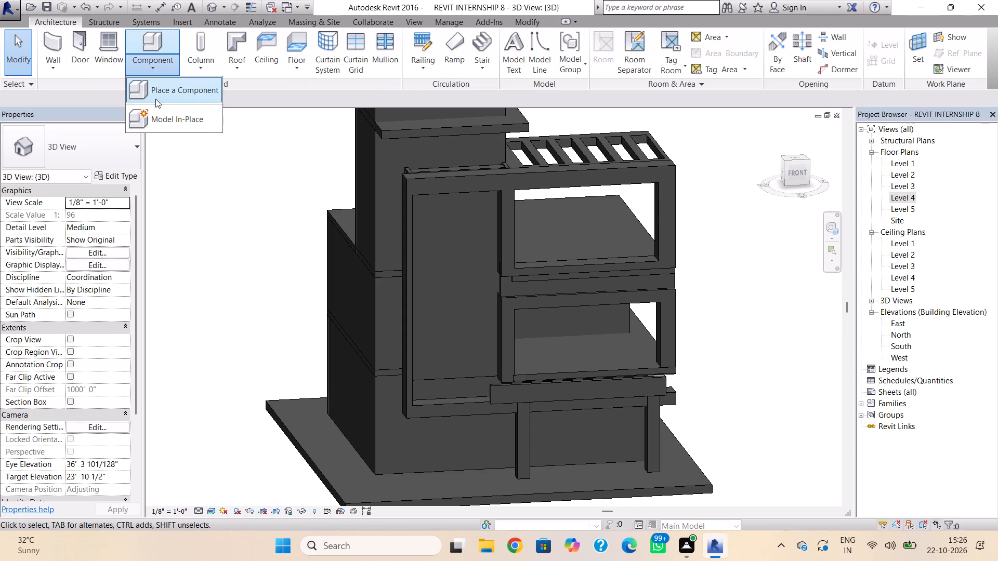
{"action": "left_click", "coordinate": [157, 115]}
{"action": "scroll", "coordinate": [518, 241], "scroll_direction": "down", "scroll_amount": 4}
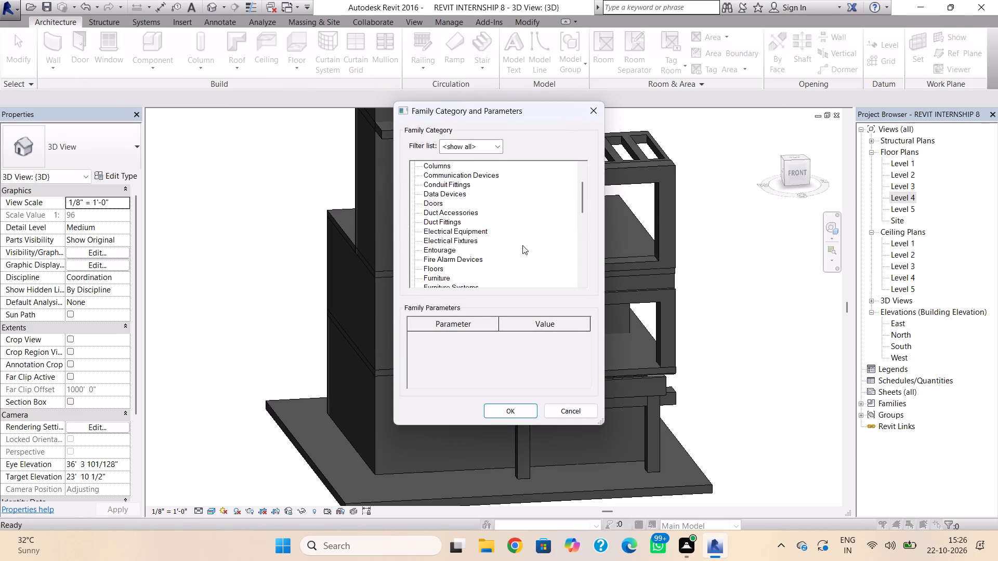
{"action": "scroll", "coordinate": [522, 245], "scroll_direction": "down", "scroll_amount": 10}
{"action": "scroll", "coordinate": [515, 250], "scroll_direction": "down", "scroll_amount": 17}
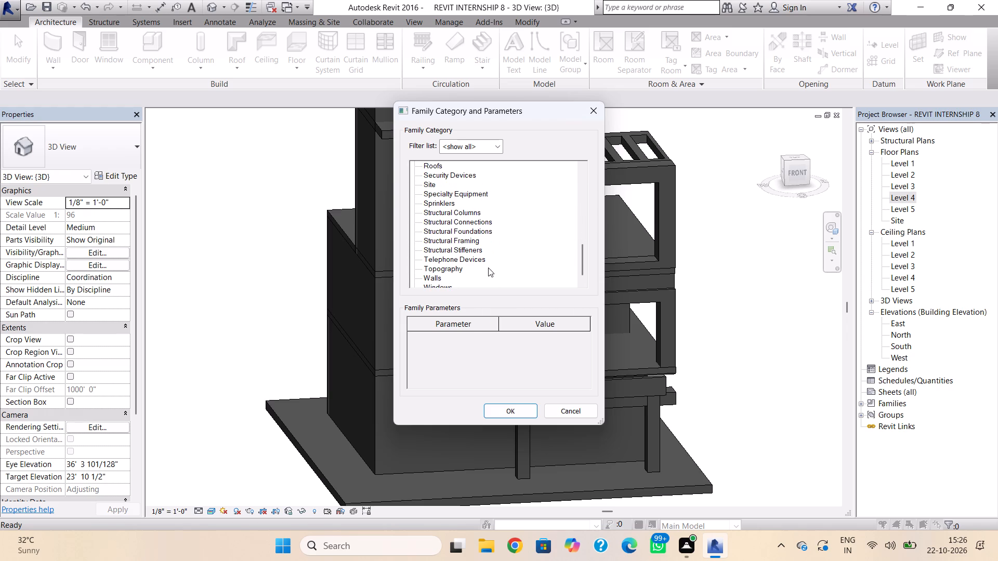
{"action": "scroll", "coordinate": [488, 268], "scroll_direction": "down", "scroll_amount": 5}
{"action": "left_click", "coordinate": [436, 267]}
{"action": "left_click", "coordinate": [510, 413]}
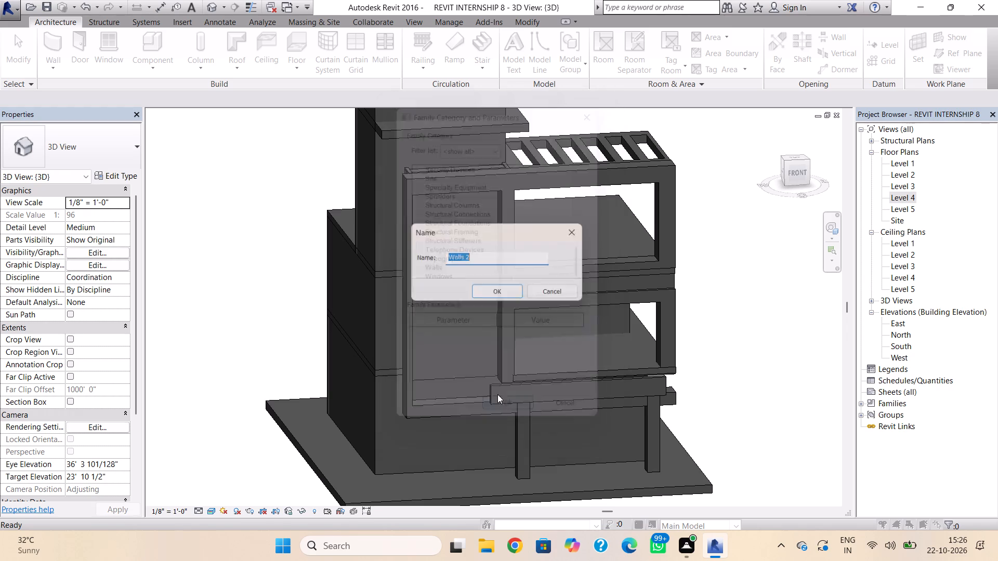
{"action": "left_click", "coordinate": [494, 295]}
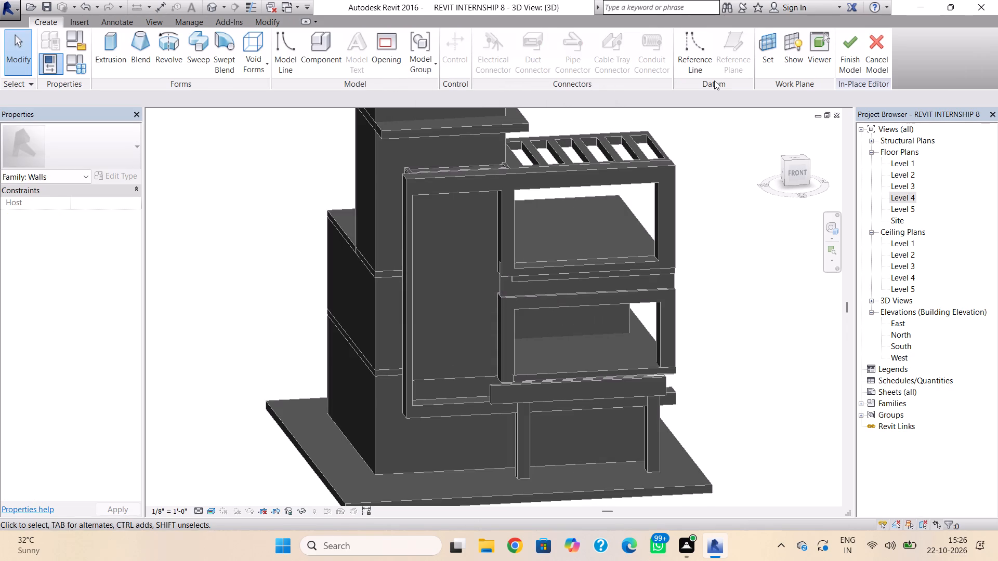
Set the work plane by picking the face of the recessed wall inside the tall front frame.
{"action": "left_click", "coordinate": [762, 45]}
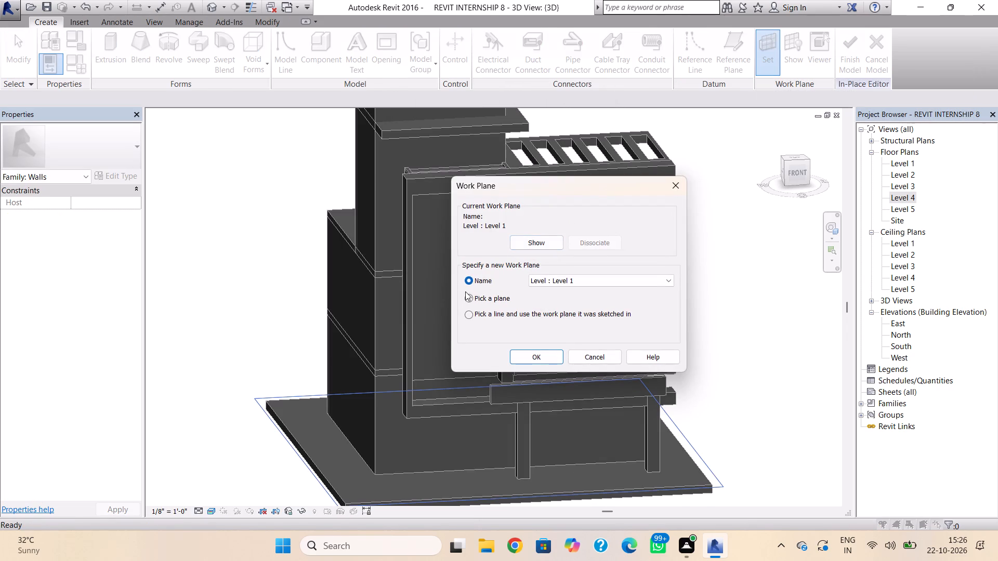
{"action": "left_click", "coordinate": [470, 295]}
{"action": "left_click", "coordinate": [520, 352]}
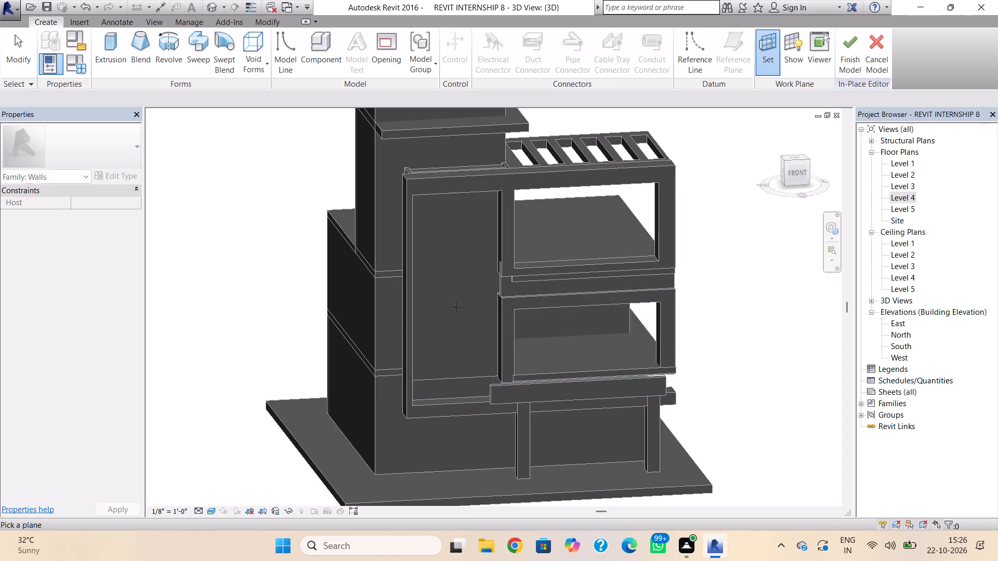
{"action": "left_click", "coordinate": [455, 375]}
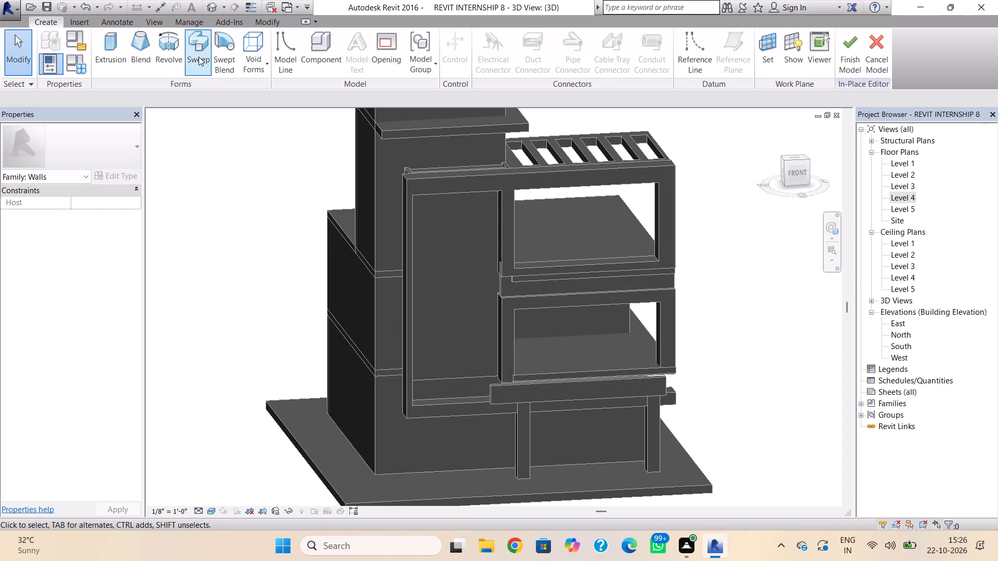
Start an extrusion and sketch its rectangular profile from the midpoint of the lower tower roof's bottom edge, down the front wall.
{"action": "left_click", "coordinate": [108, 44]}
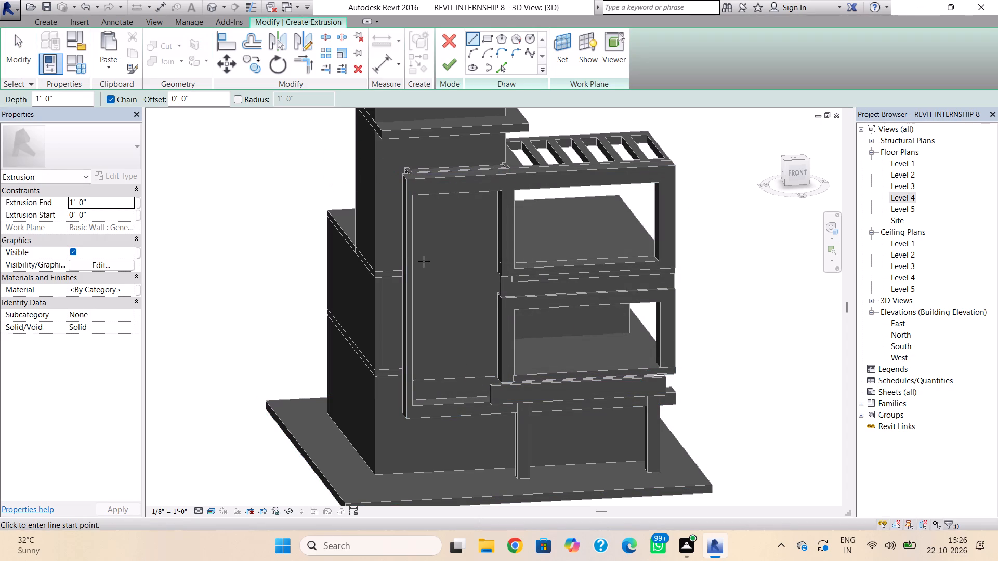
{"action": "right_click_drag", "start_coordinate": [421, 263], "coordinate": [405, 275], "text": "shift"}
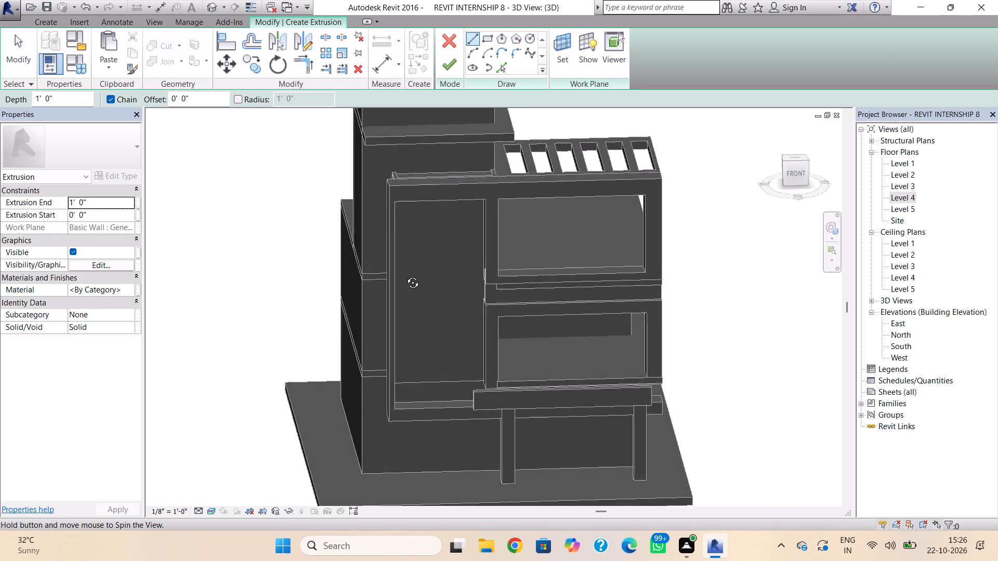
{"action": "right_click_drag", "start_coordinate": [405, 275], "coordinate": [396, 219], "text": "shift"}
{"action": "left_click", "coordinate": [792, 169]}
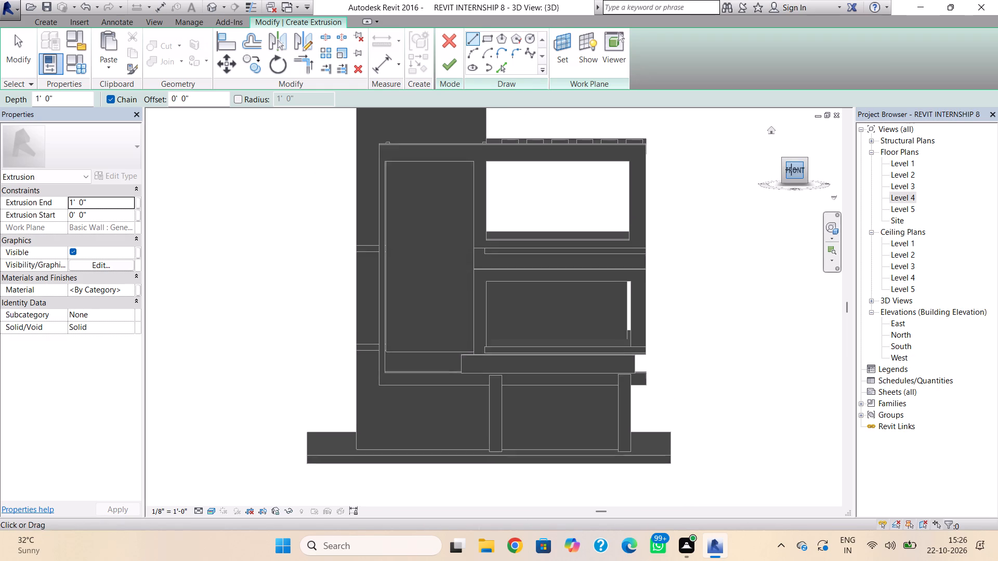
{"action": "scroll", "coordinate": [484, 247], "scroll_direction": "up", "scroll_amount": 4}
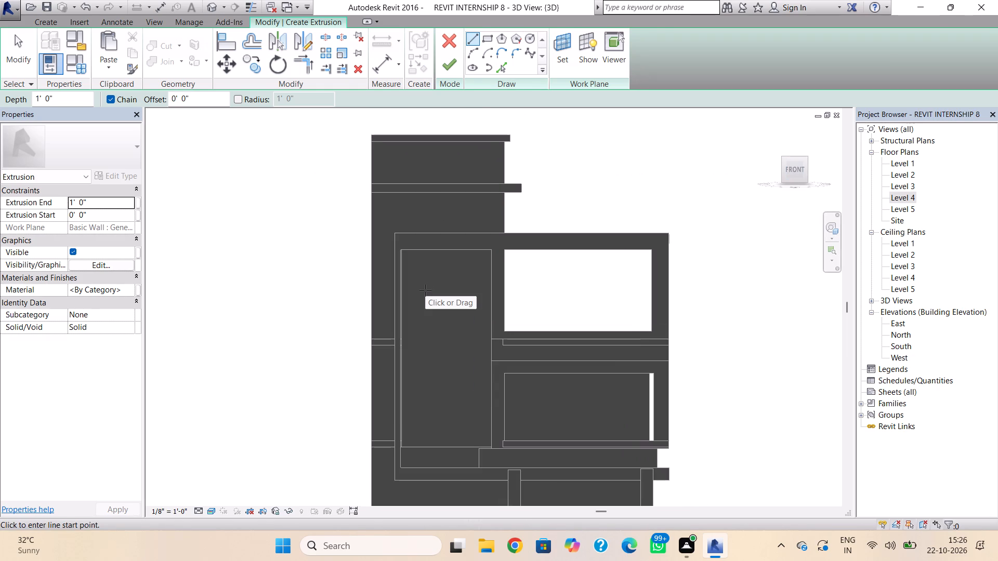
{"action": "left_click", "coordinate": [452, 193]}
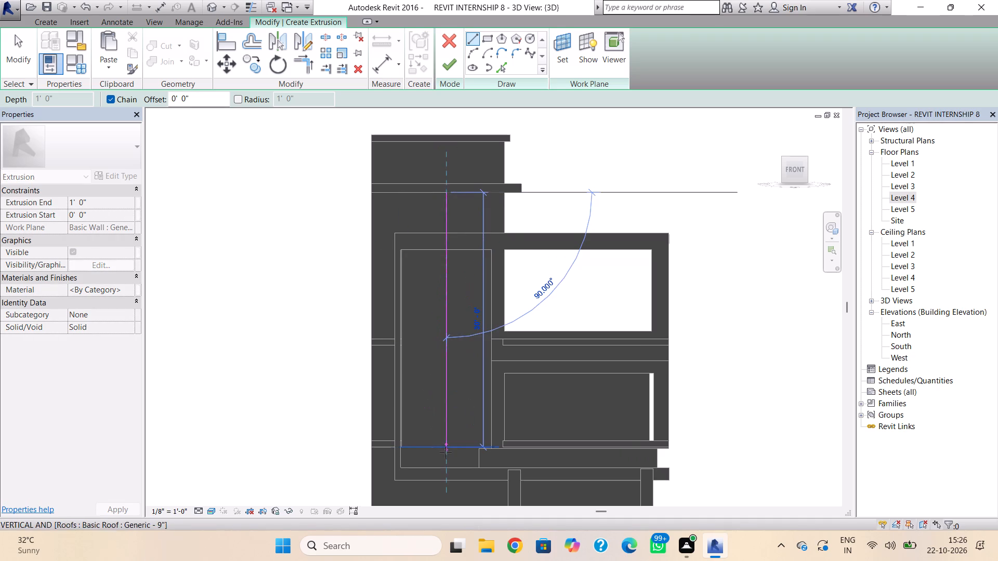
{"action": "left_click", "coordinate": [486, 41]}
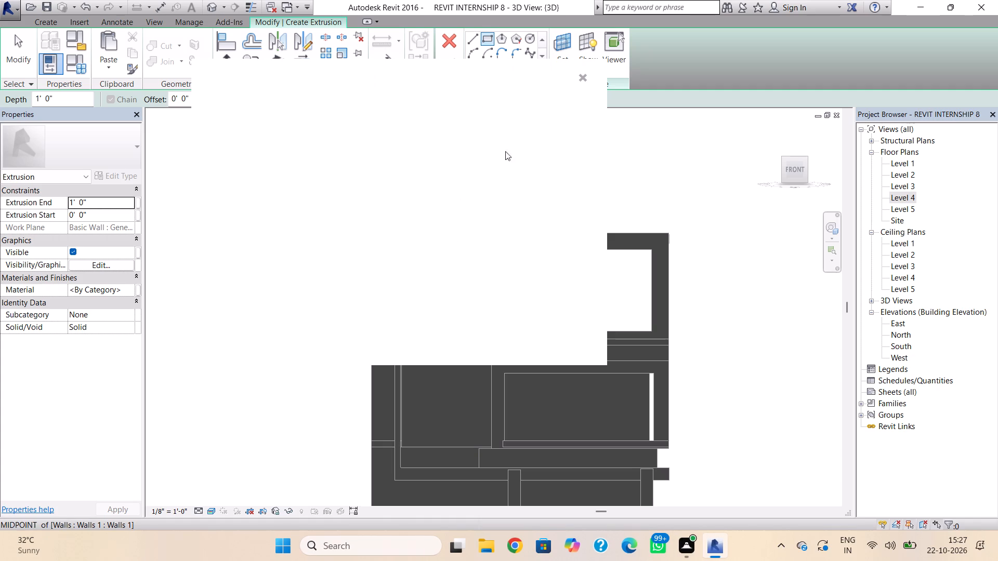
{"action": "left_click", "coordinate": [577, 78]}
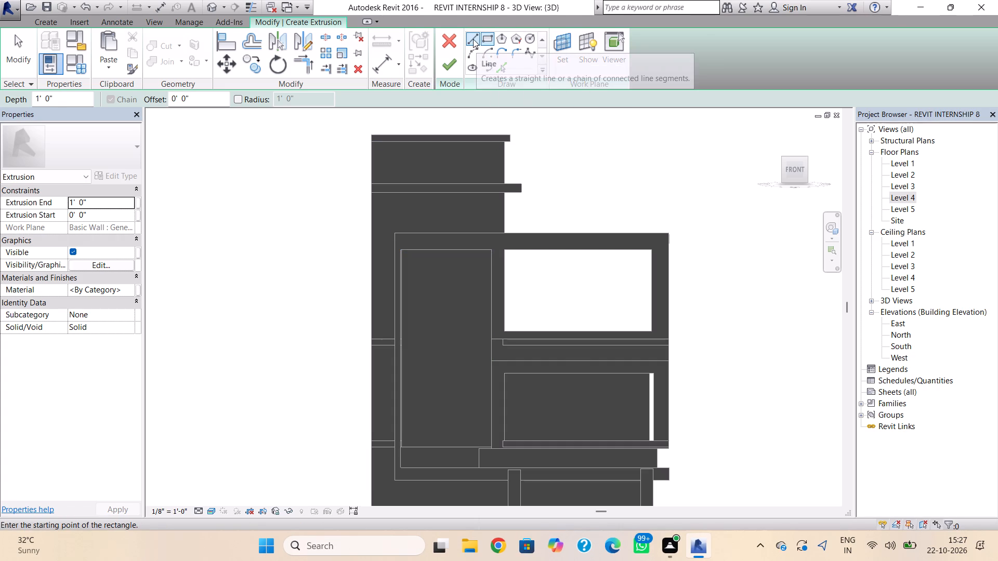
{"action": "left_click", "coordinate": [489, 35]}
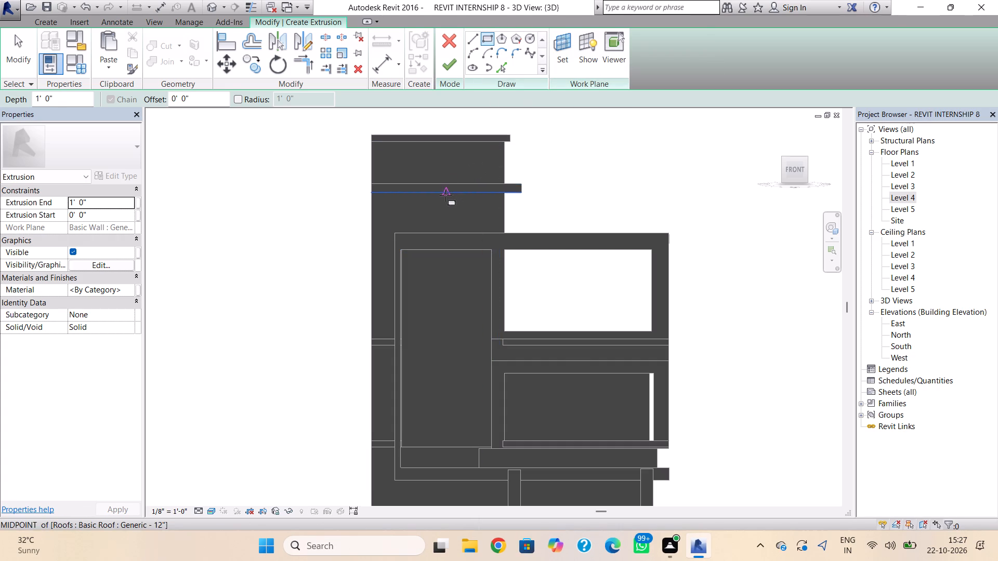
{"action": "left_click", "coordinate": [451, 193]}
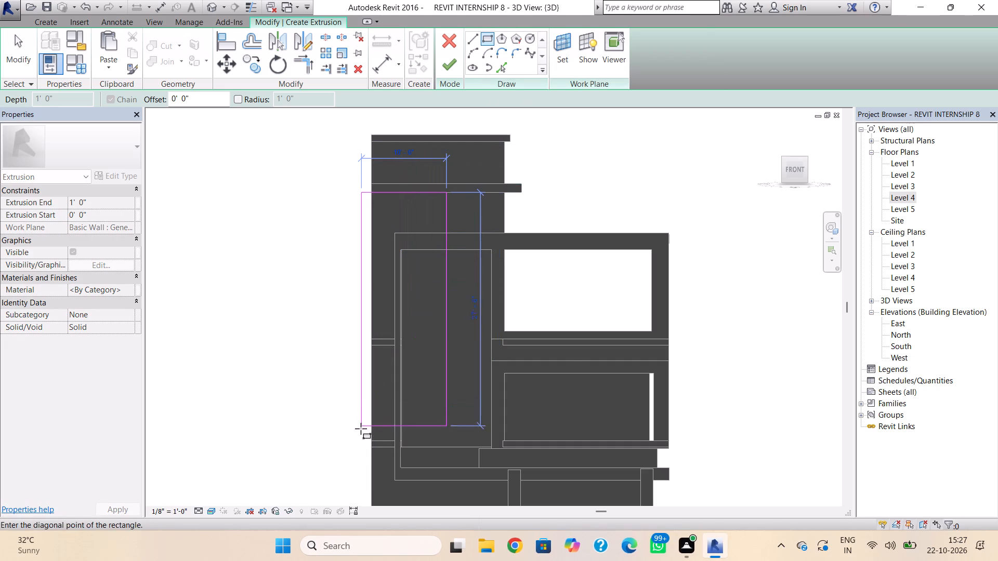
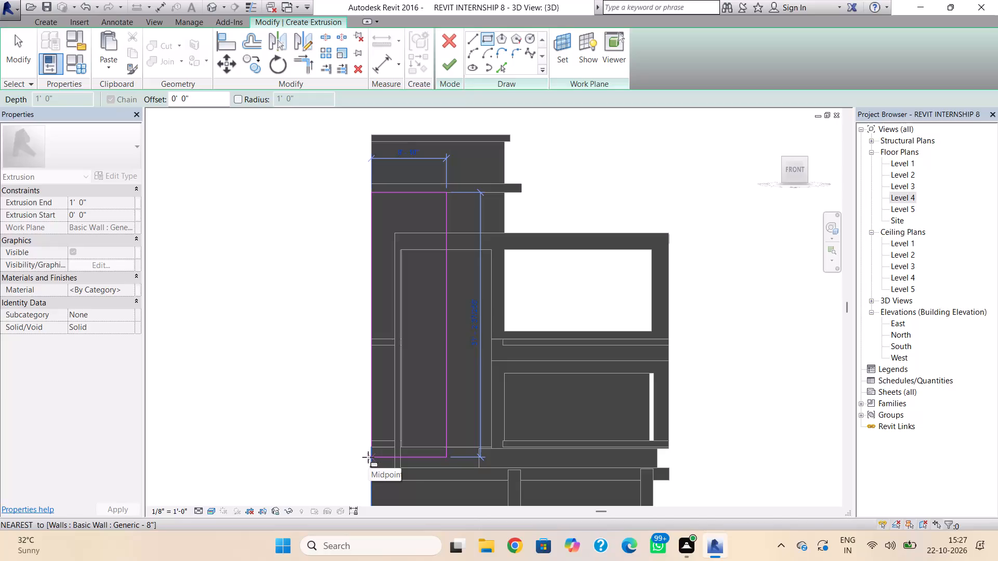
Complete the rectangular extrusion profile on the front wall, about 34' 3" tall, from the slab underside down along the building's outer edge.
{"action": "left_click", "coordinate": [372, 484]}
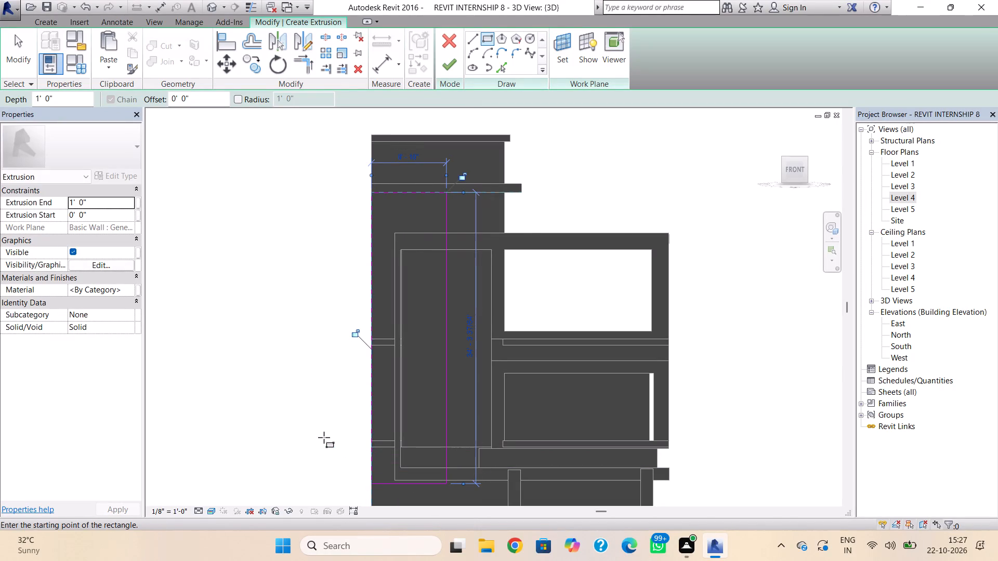
{"action": "left_click", "coordinate": [319, 437]}
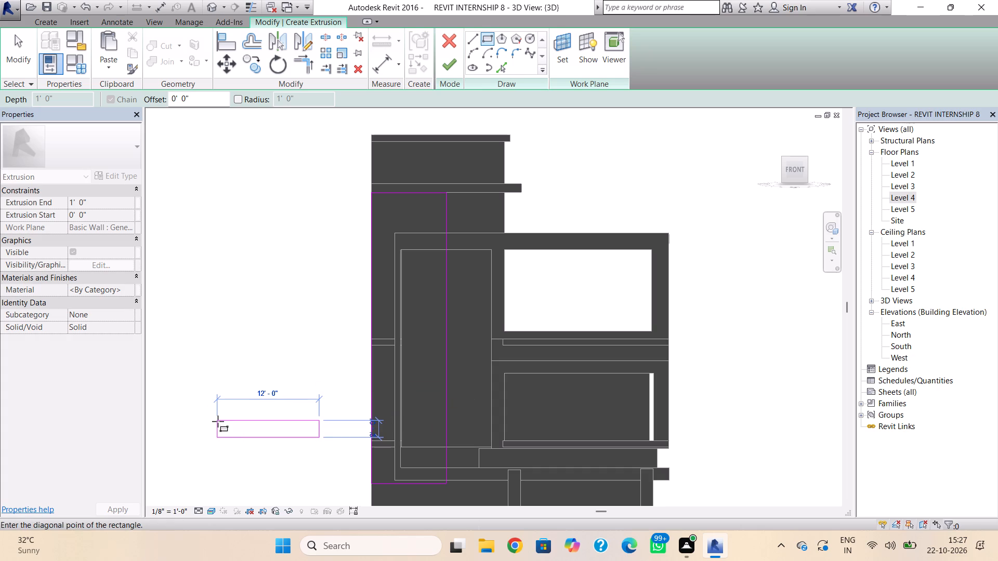
{"action": "key", "text": "Escape"}
{"action": "key", "text": "Escape"}
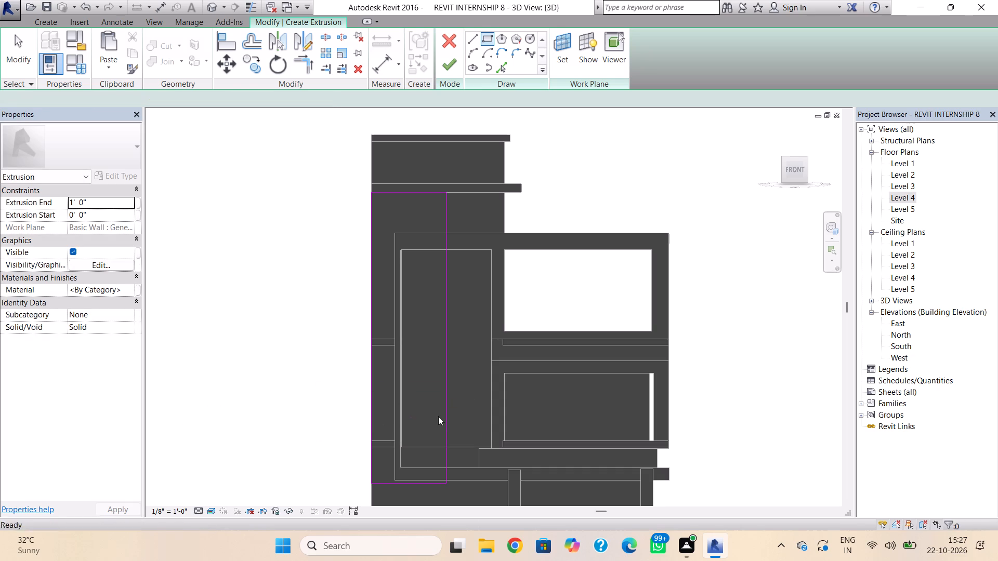
Widen the rectangular profile by nudging its inner vertical edge four increments away from the building's outer edge.
{"action": "left_click", "coordinate": [450, 419]}
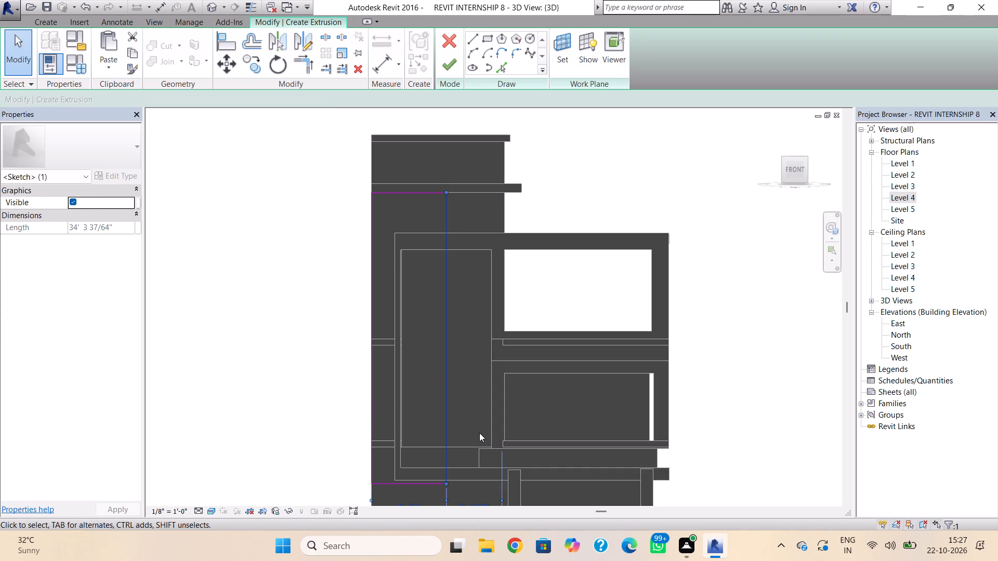
{"action": "key", "text": "Right"}
{"action": "key", "text": "Right"}
{"action": "key", "text": "Right"}
{"action": "key", "text": "Right"}
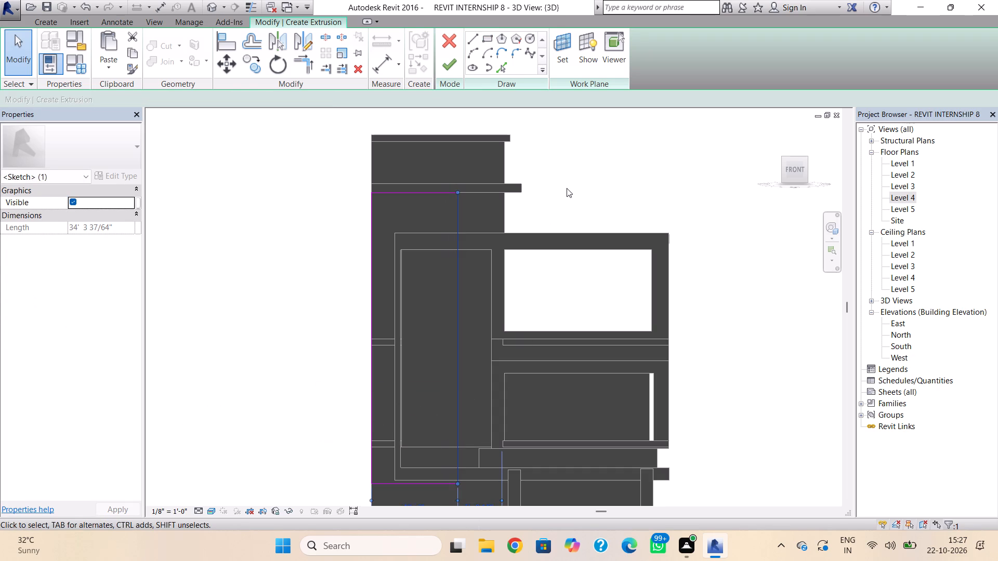
{"action": "left_click", "coordinate": [567, 188]}
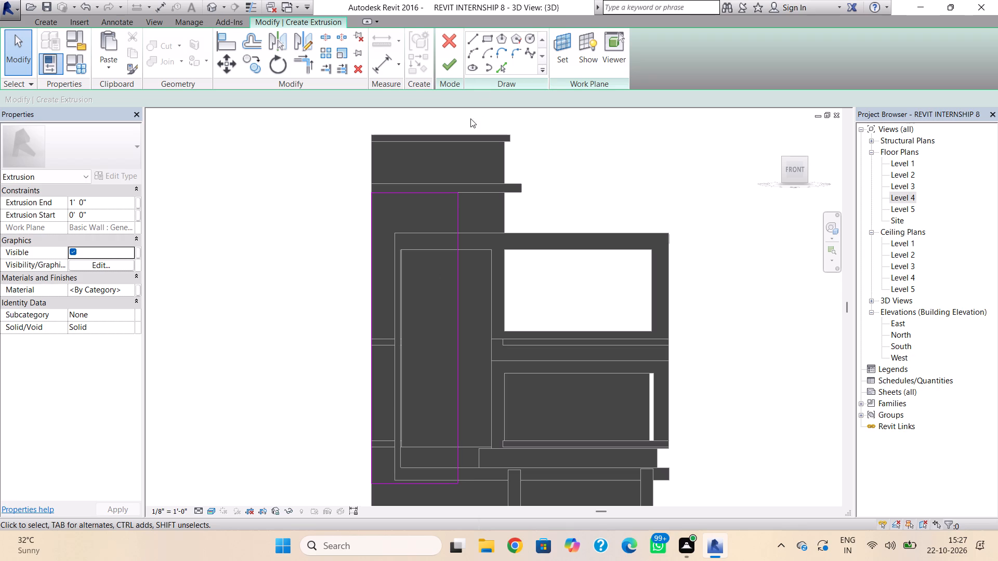
Finish the extrusion at 1' 0" depth and complete the in-place wall model.
{"action": "left_click", "coordinate": [445, 70]}
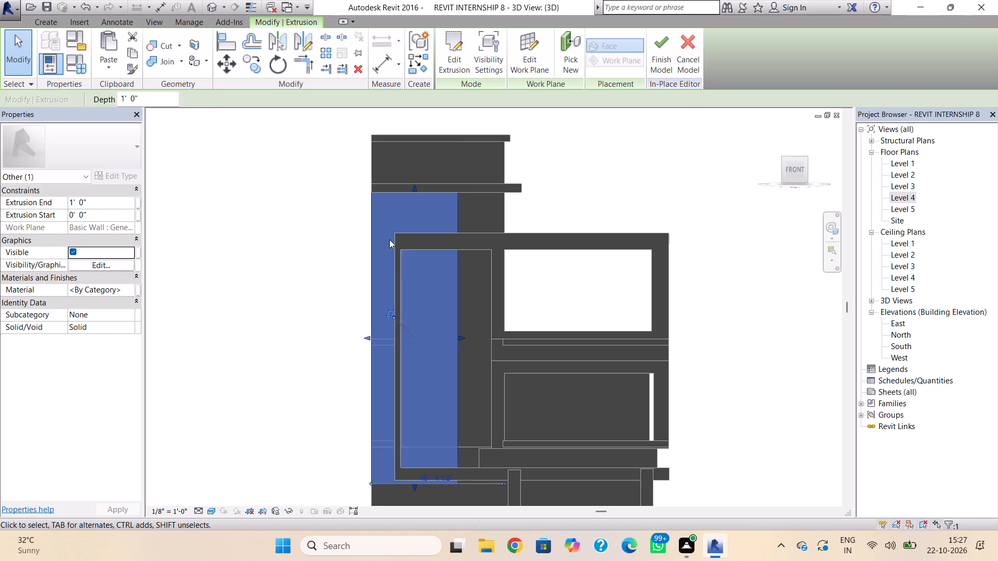
{"action": "right_click_drag", "start_coordinate": [395, 237], "coordinate": [433, 310], "text": "shift"}
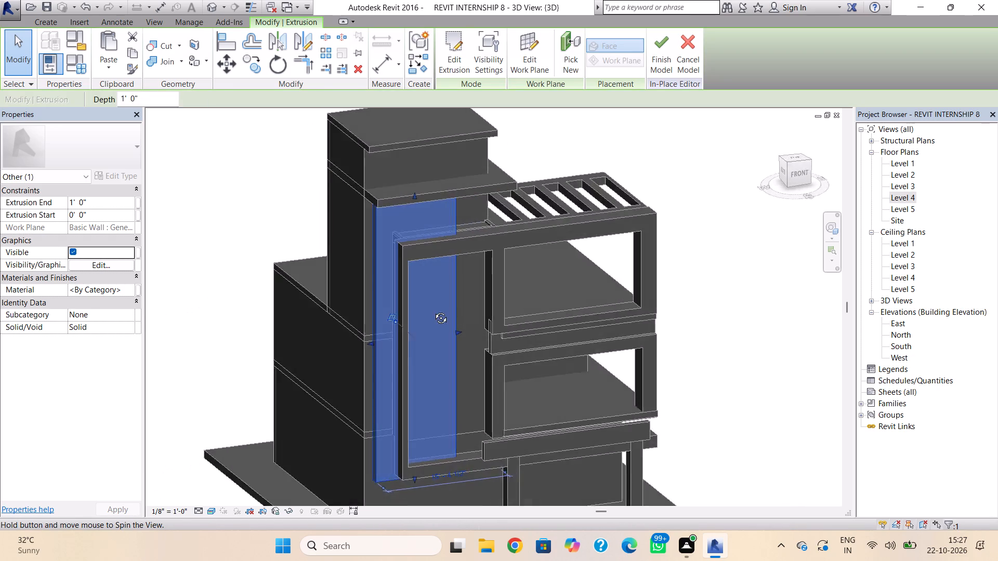
{"action": "right_click_drag", "start_coordinate": [433, 310], "coordinate": [526, 327], "text": "shift"}
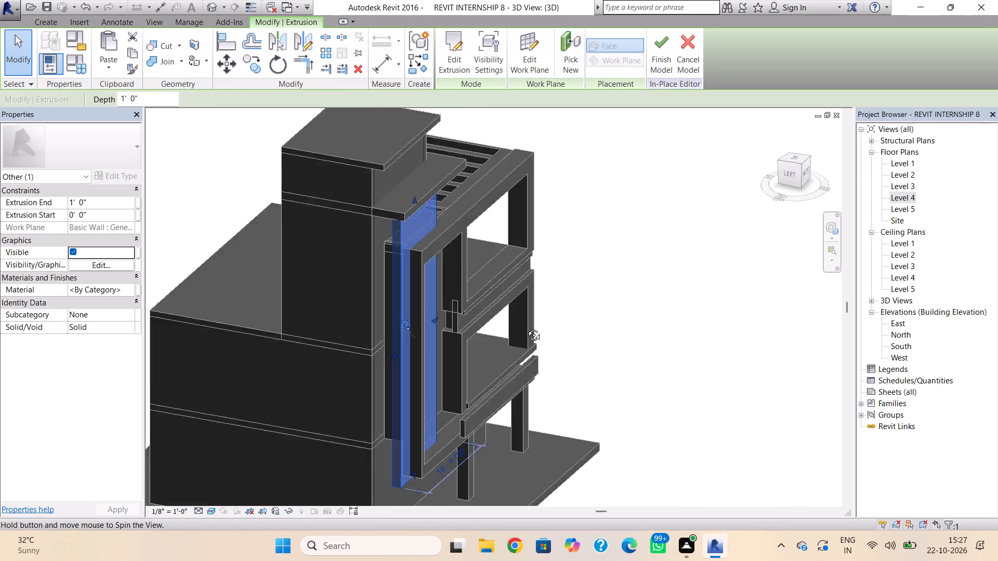
{"action": "right_click_drag", "start_coordinate": [526, 327], "coordinate": [500, 322], "text": "shift"}
{"action": "right_click_drag", "start_coordinate": [487, 319], "coordinate": [542, 324], "text": "shift"}
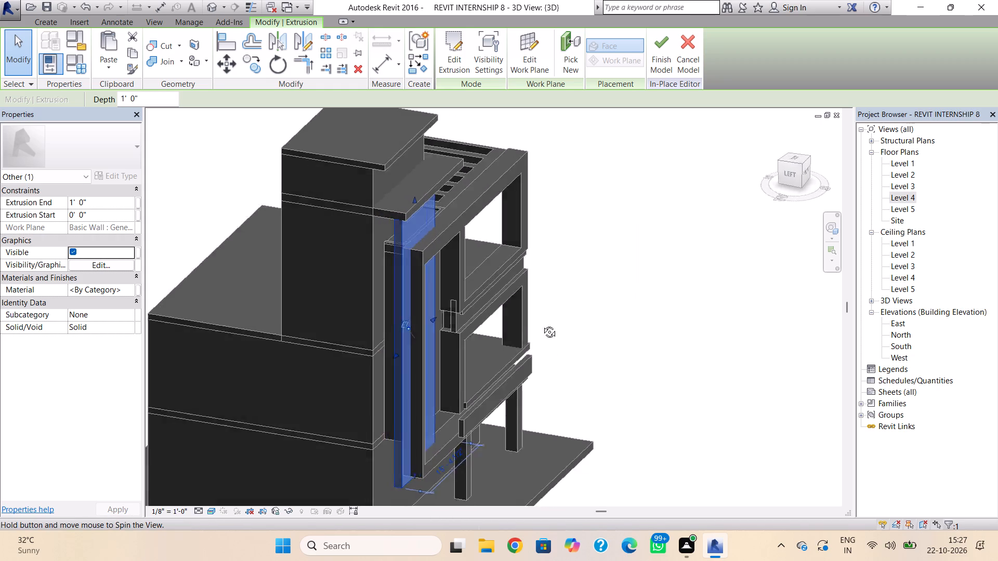
{"action": "right_click_drag", "start_coordinate": [542, 324], "coordinate": [558, 353], "text": "shift"}
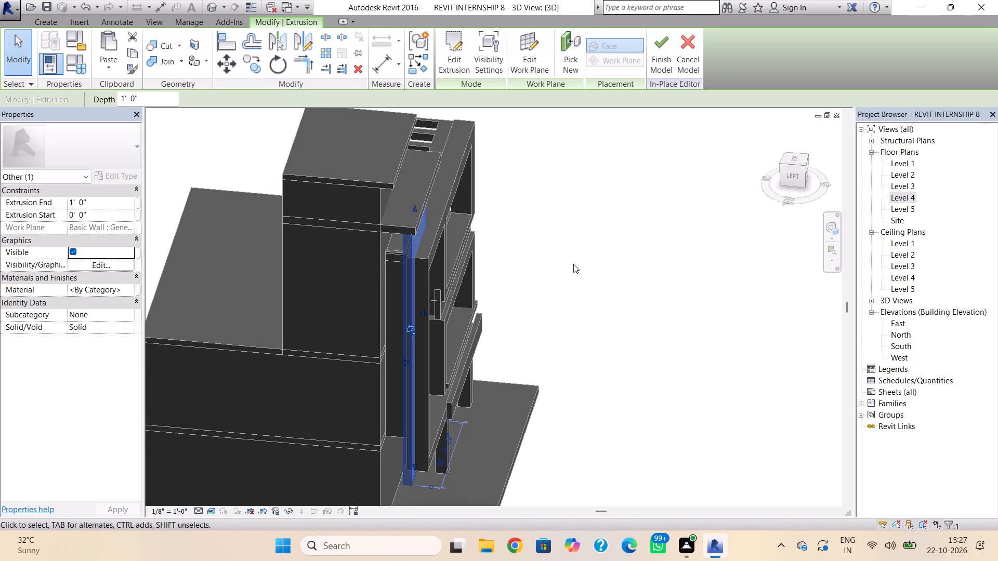
{"action": "left_click", "coordinate": [573, 264]}
{"action": "left_click", "coordinate": [445, 52]}
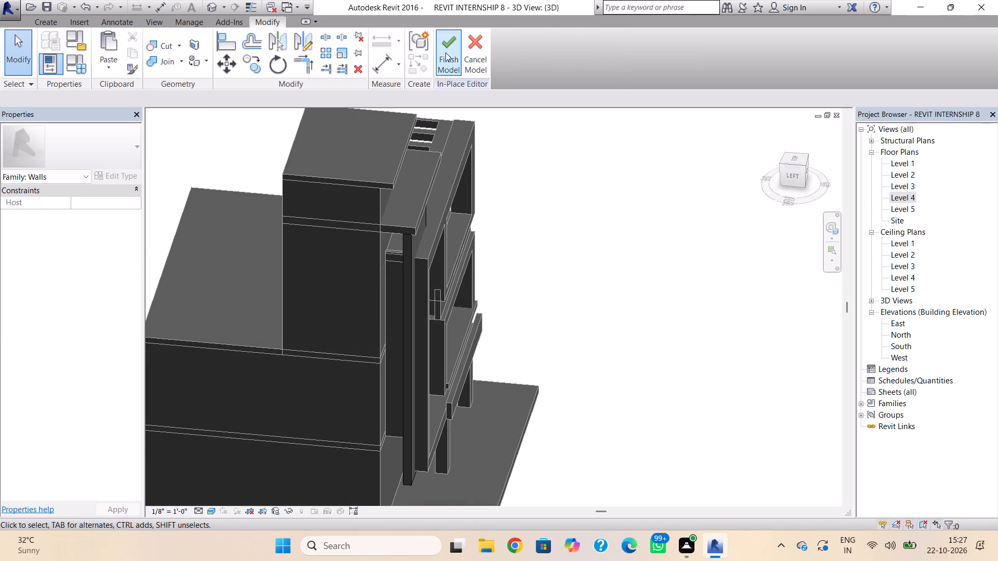
Stretch the in-place wall's back face to the main building wall, and pull its front face back toward that wall.
{"action": "left_click", "coordinate": [402, 295]}
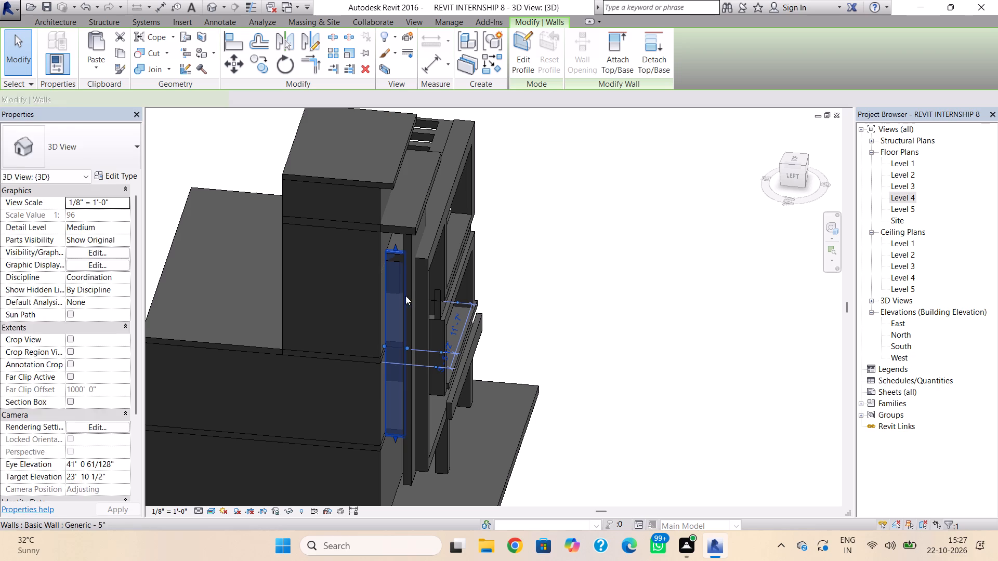
{"action": "left_click", "coordinate": [411, 309]}
{"action": "scroll", "coordinate": [414, 323], "scroll_direction": "up", "scroll_amount": 5}
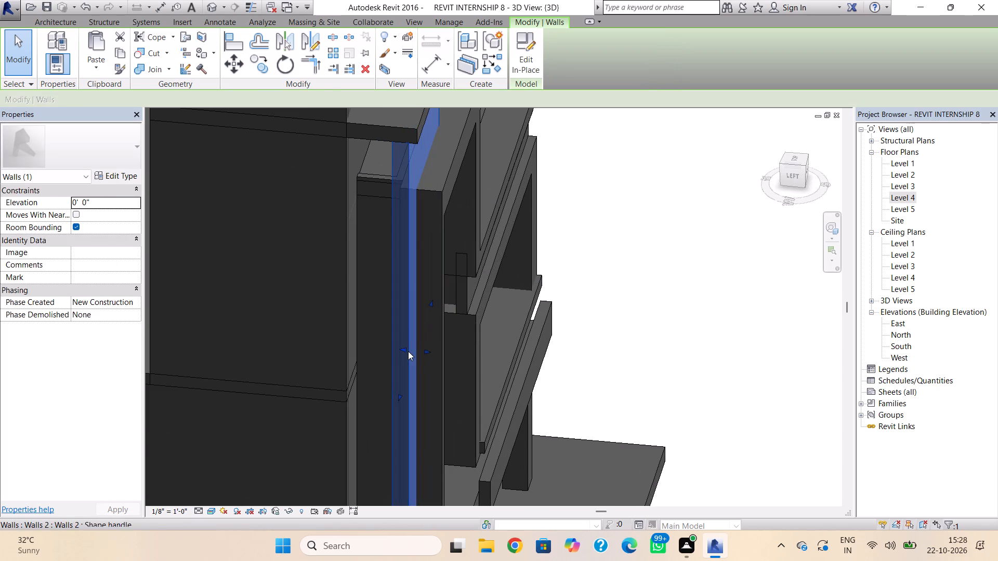
{"action": "left_click_drag", "start_coordinate": [405, 347], "coordinate": [364, 347]}
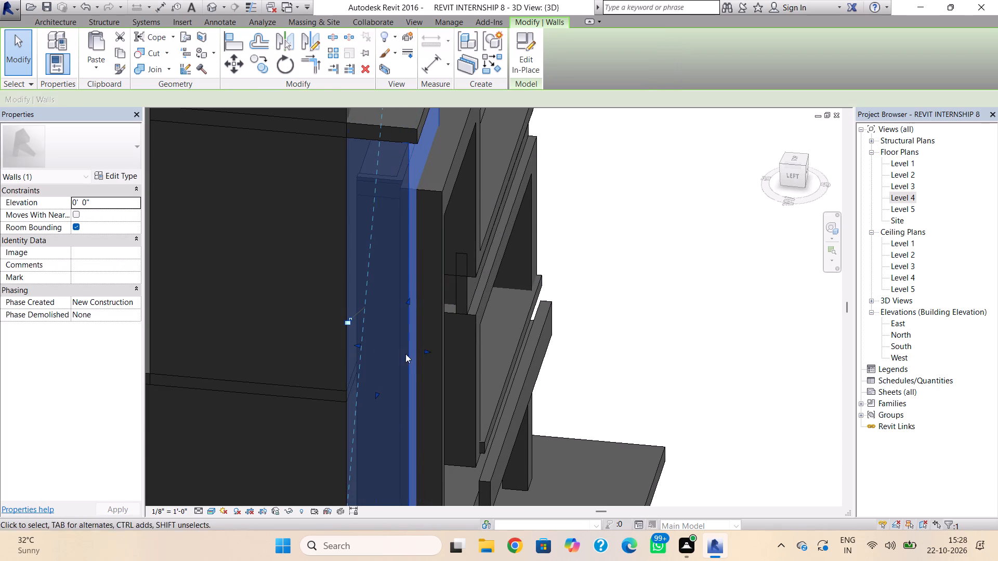
{"action": "left_click_drag", "start_coordinate": [428, 353], "coordinate": [374, 354]}
{"action": "key", "text": "Escape"}
{"action": "right_click_drag", "start_coordinate": [622, 312], "coordinate": [438, 250], "text": "shift"}
{"action": "scroll", "coordinate": [435, 252], "scroll_direction": "down", "scroll_amount": 5}
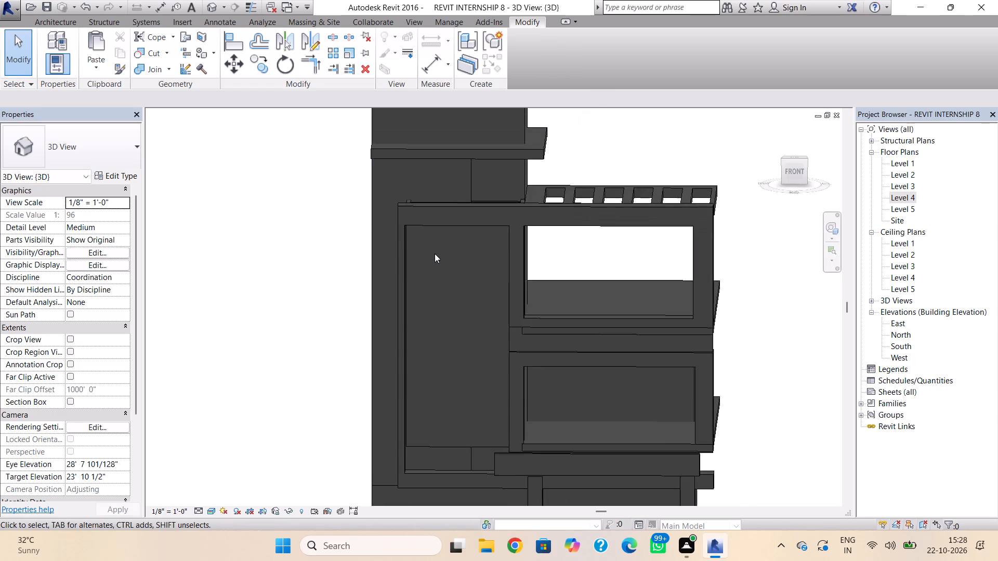
Extend the in-place wall's front face outward toward the projecting facade frame.
{"action": "left_click", "coordinate": [463, 197]}
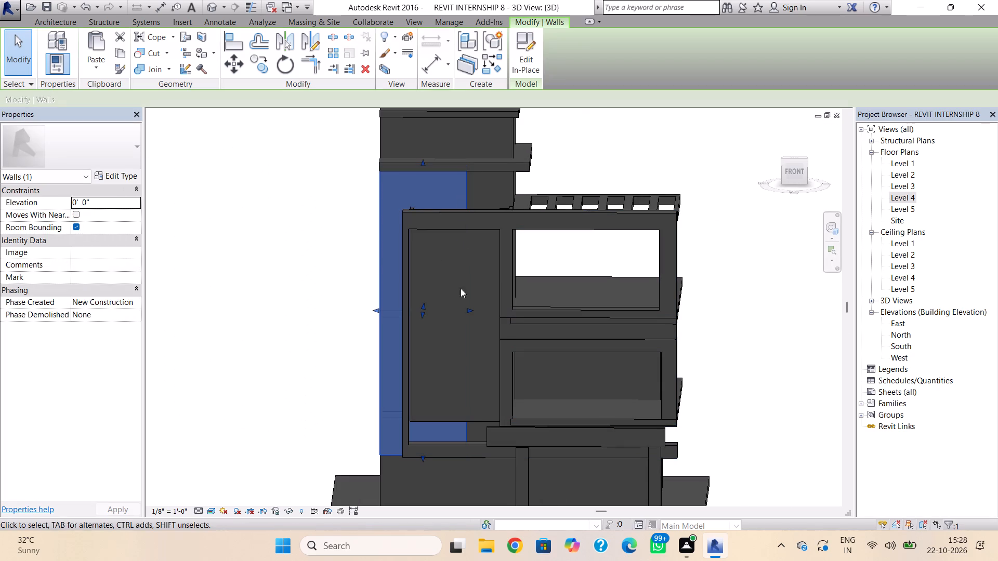
{"action": "right_click_drag", "start_coordinate": [446, 314], "coordinate": [564, 326], "text": "shift"}
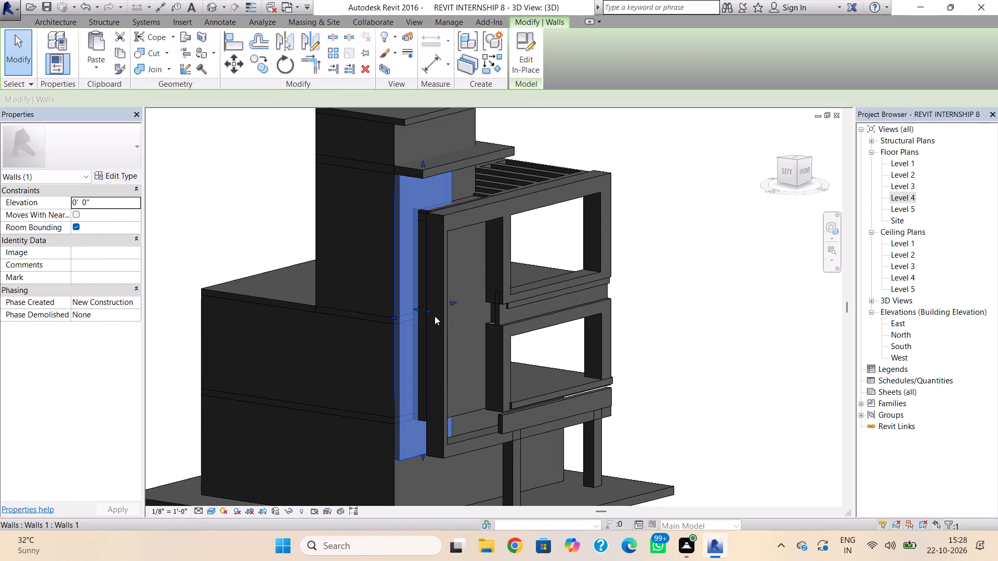
{"action": "left_click_drag", "start_coordinate": [431, 311], "coordinate": [444, 315]}
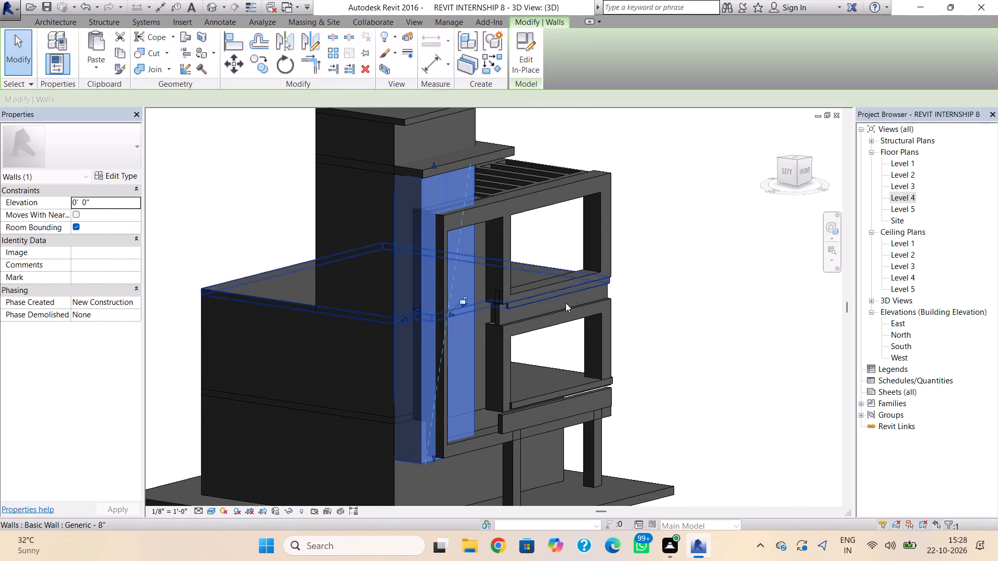
{"action": "key", "text": "Escape"}
{"action": "right_click_drag", "start_coordinate": [622, 299], "coordinate": [503, 277], "text": "shift"}
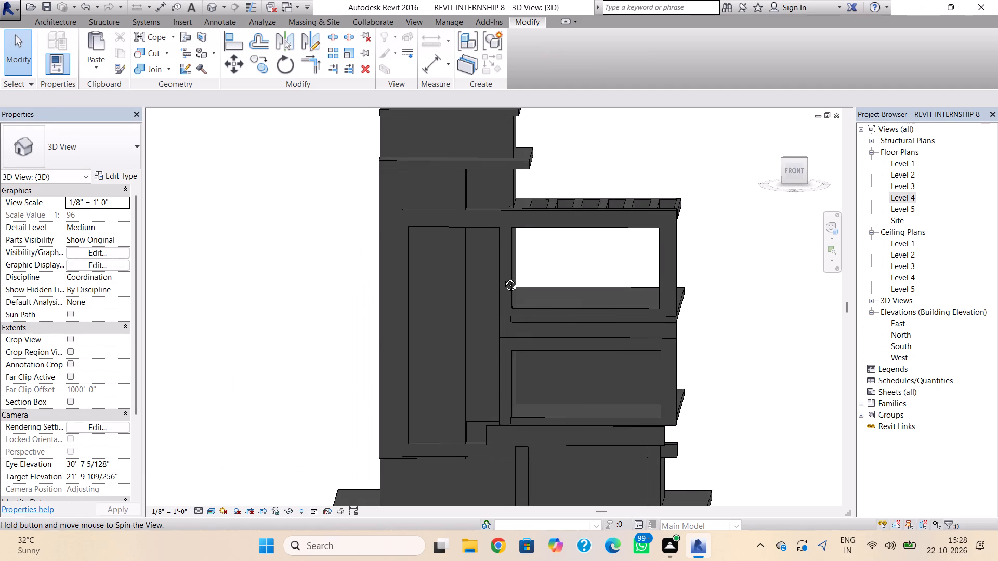
{"action": "right_click_drag", "start_coordinate": [503, 277], "coordinate": [504, 271], "text": "shift"}
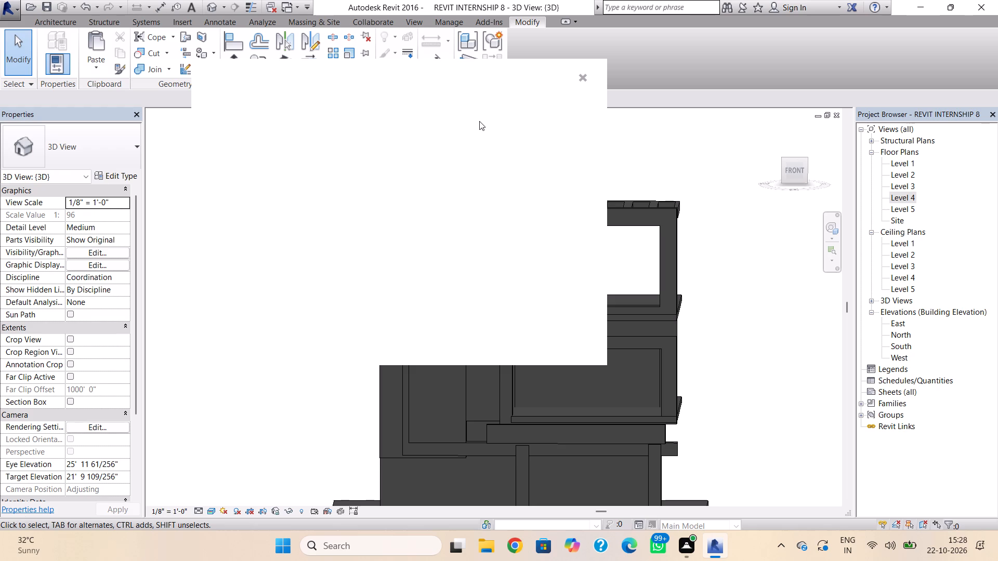
Dismiss the blank notification window covering the model.
{"action": "left_click", "coordinate": [579, 77]}
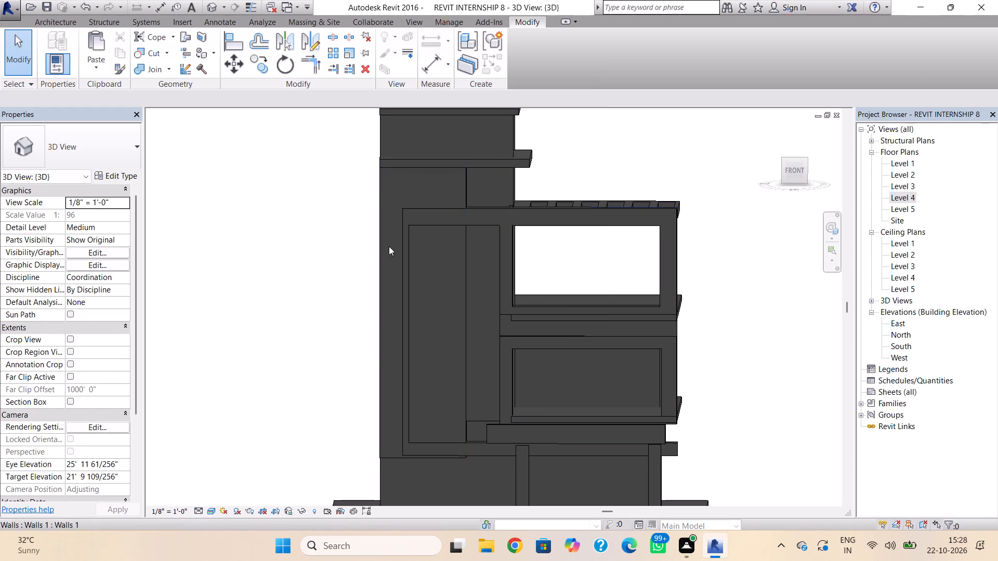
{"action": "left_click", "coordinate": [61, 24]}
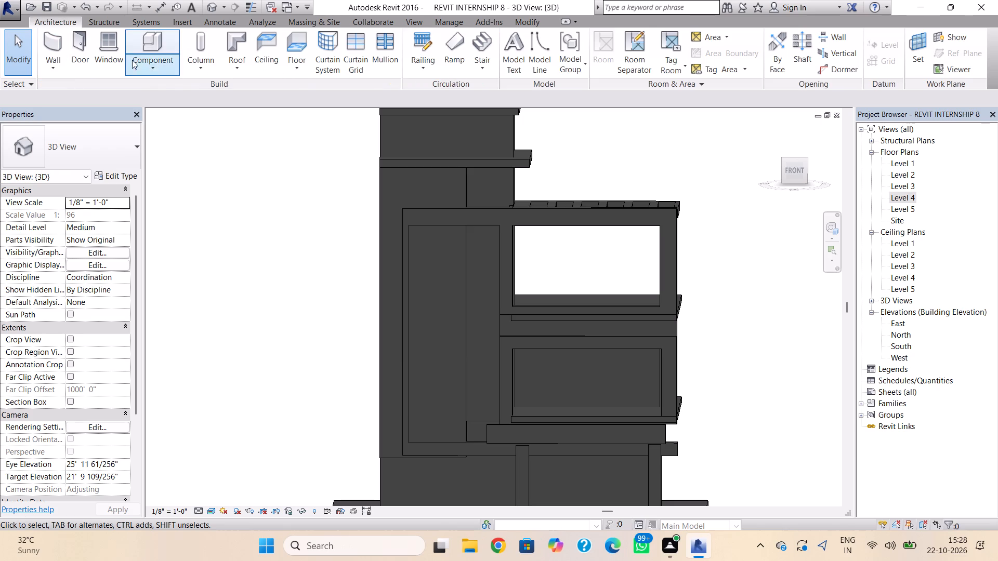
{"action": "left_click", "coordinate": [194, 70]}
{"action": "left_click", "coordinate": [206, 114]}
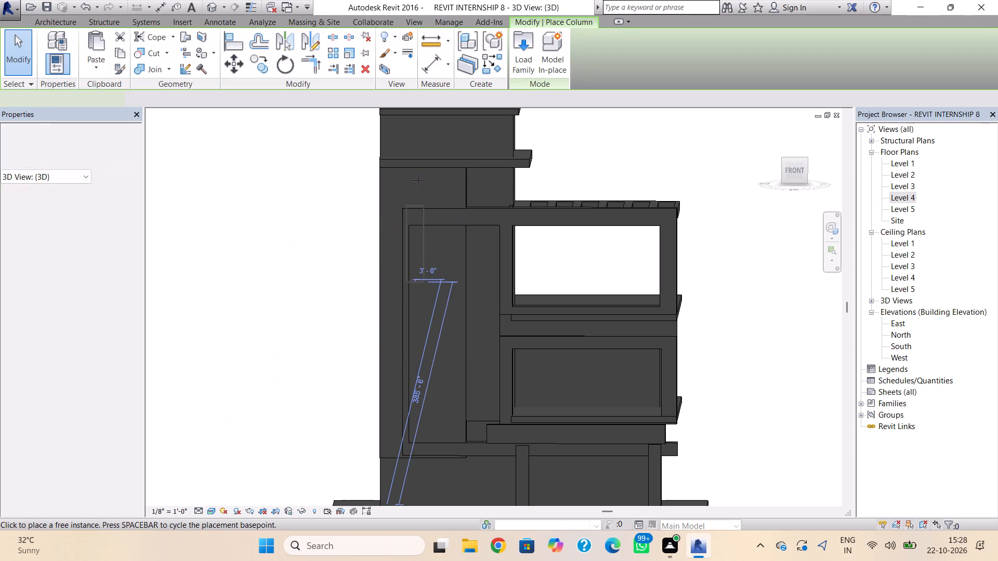
Create a new in-place component in the Walls category with the default name Walls 3.
{"action": "left_click", "coordinate": [62, 25]}
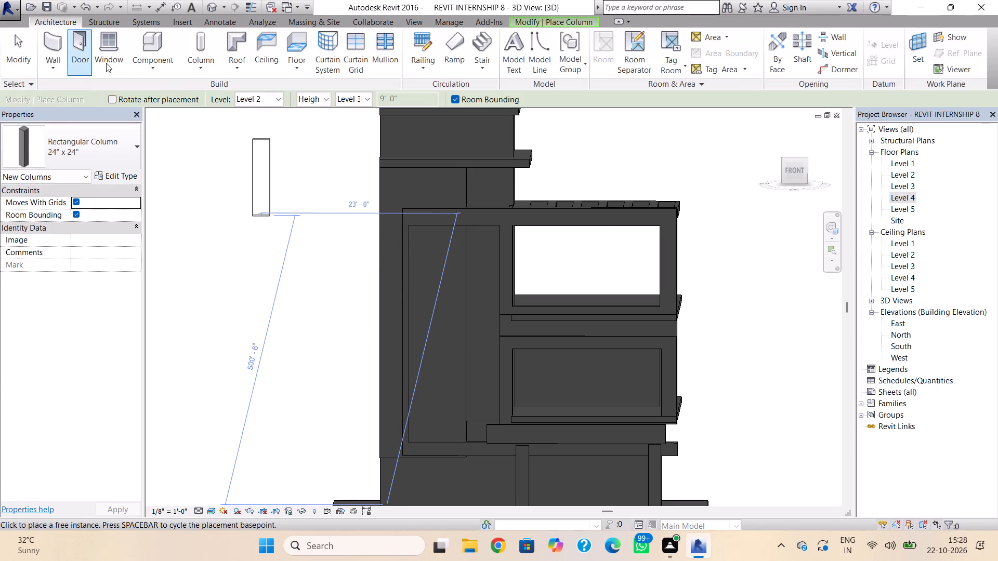
{"action": "left_click", "coordinate": [151, 58]}
{"action": "left_click", "coordinate": [153, 66]}
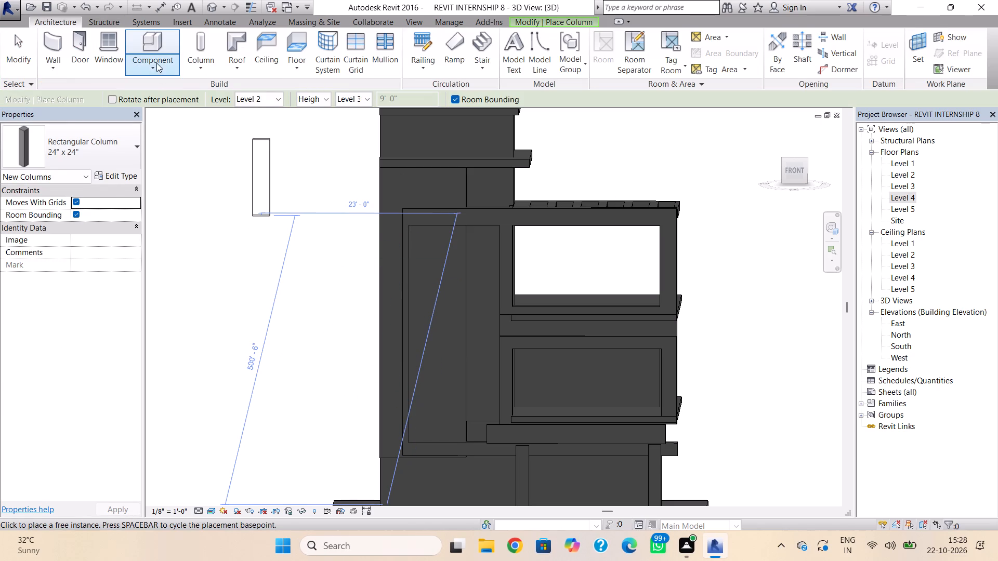
{"action": "left_click", "coordinate": [155, 59]}
{"action": "left_click", "coordinate": [170, 111]}
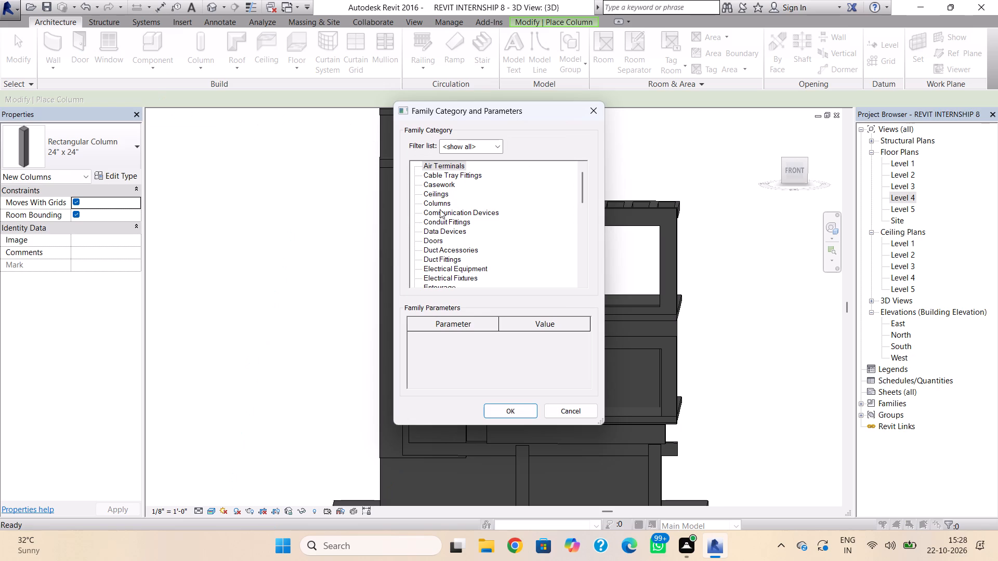
{"action": "scroll", "coordinate": [448, 207], "scroll_direction": "down", "scroll_amount": 17}
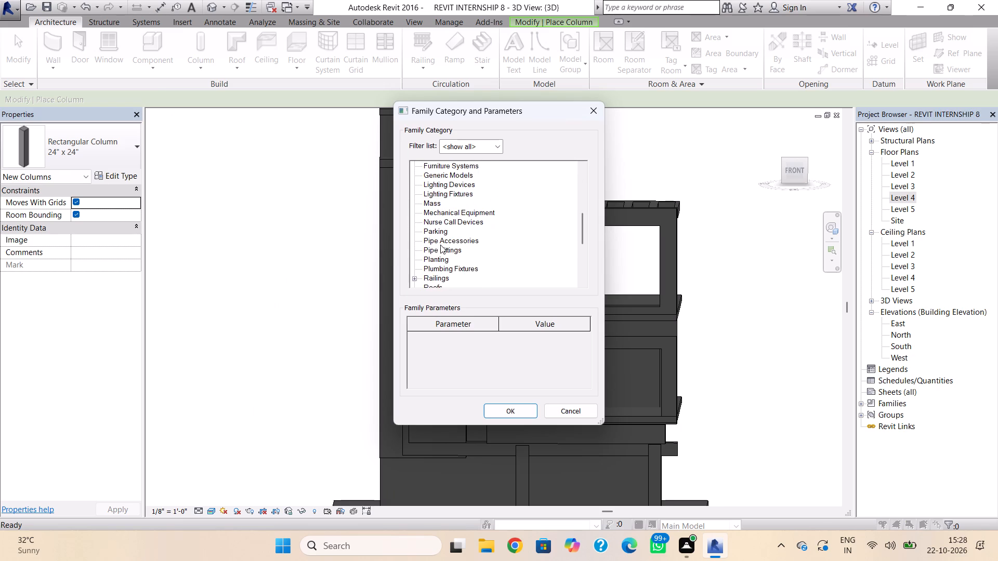
{"action": "scroll", "coordinate": [440, 248], "scroll_direction": "down", "scroll_amount": 6}
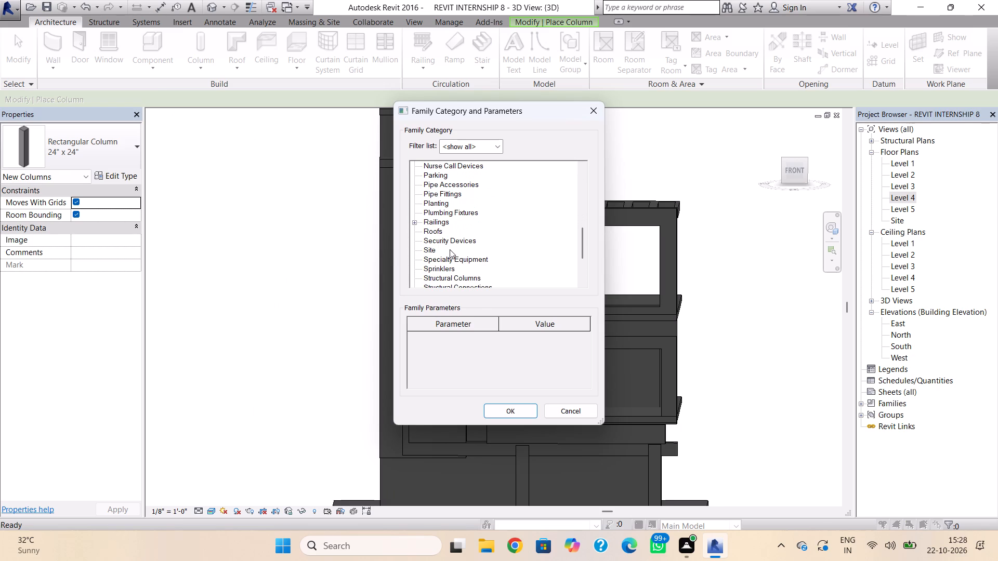
{"action": "scroll", "coordinate": [450, 249], "scroll_direction": "down", "scroll_amount": 11}
{"action": "left_click", "coordinate": [442, 269]}
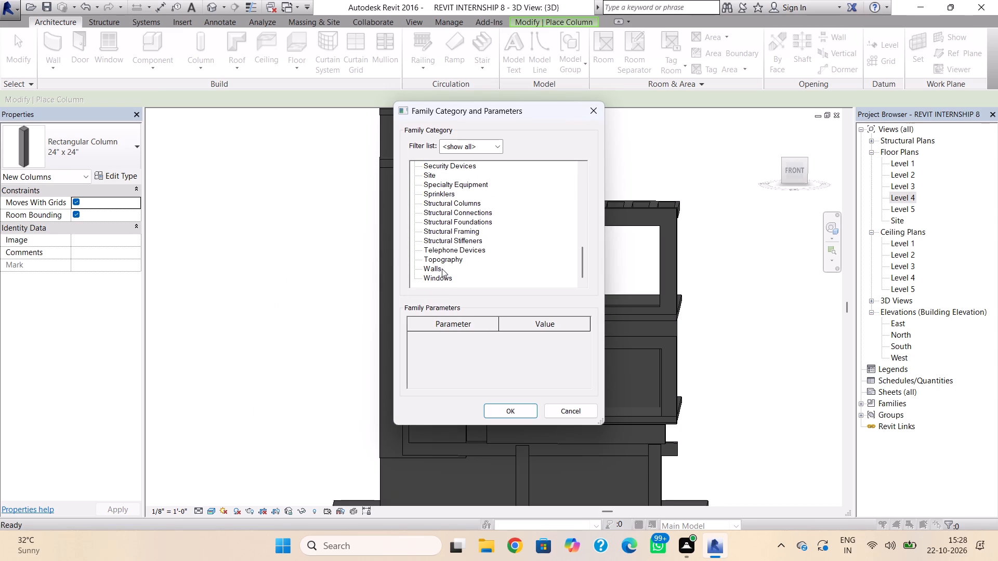
{"action": "left_click", "coordinate": [432, 268]}
{"action": "left_click", "coordinate": [505, 409]}
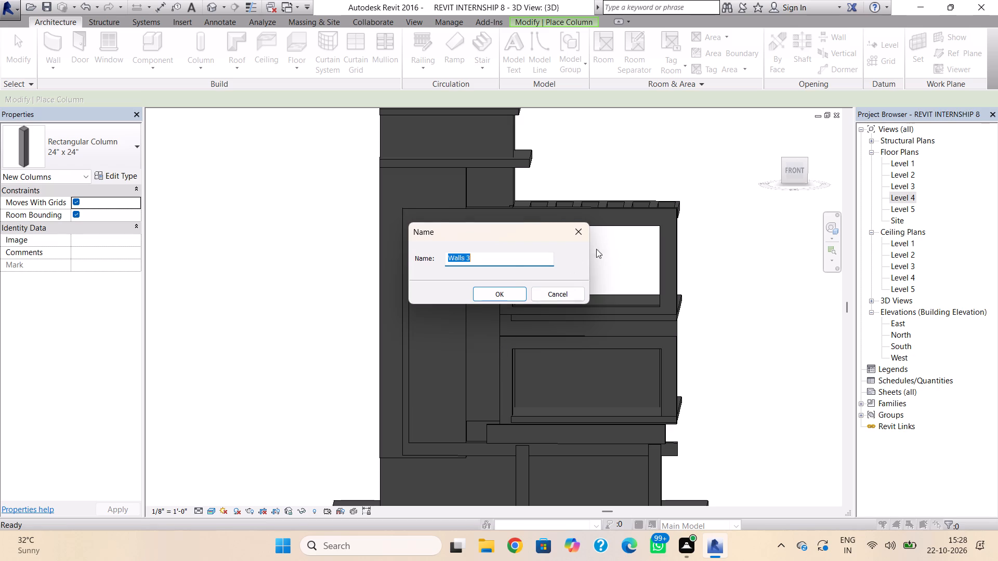
{"action": "left_click", "coordinate": [493, 299]}
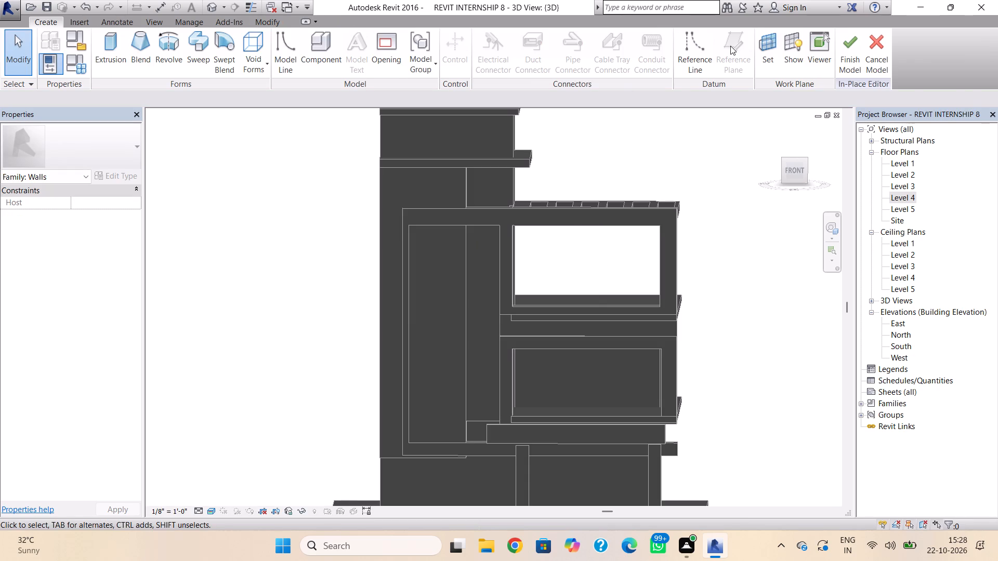
Set the work plane by picking the front face of the in-place wall Walls 2 behind the tall facade frame.
{"action": "left_click", "coordinate": [764, 55]}
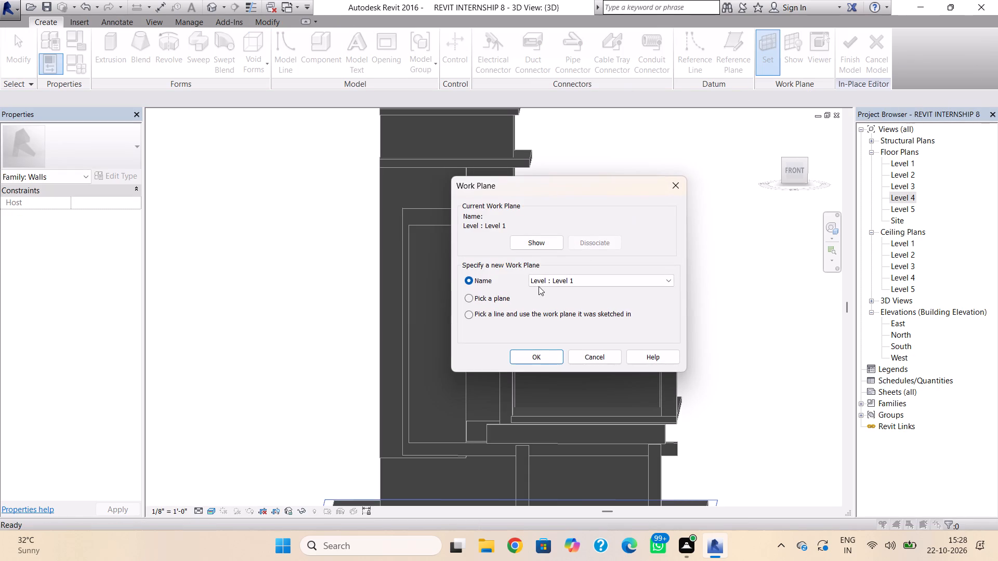
{"action": "left_click", "coordinate": [469, 293]}
{"action": "left_click", "coordinate": [542, 357]}
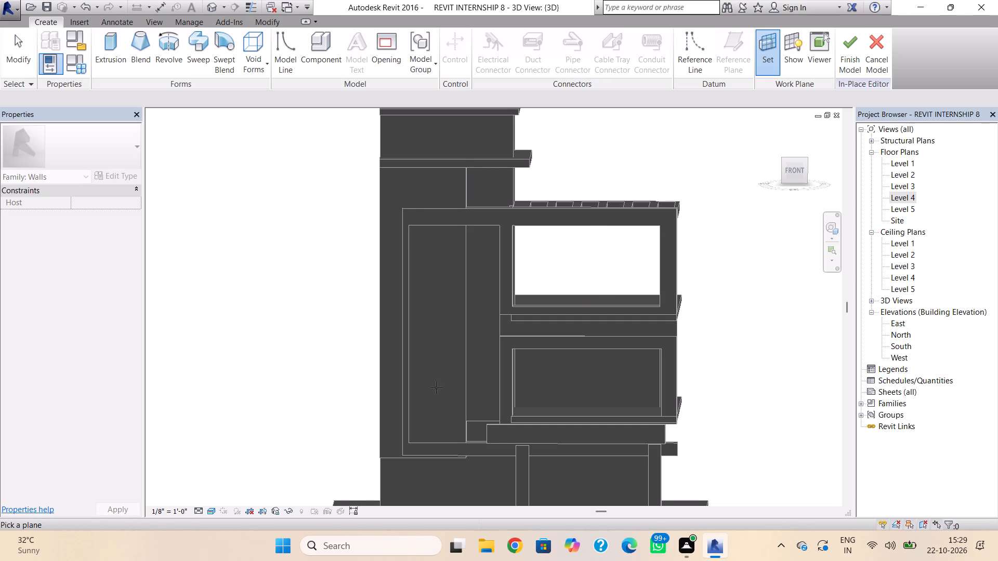
{"action": "scroll", "coordinate": [420, 231], "scroll_direction": "up", "scroll_amount": 2}
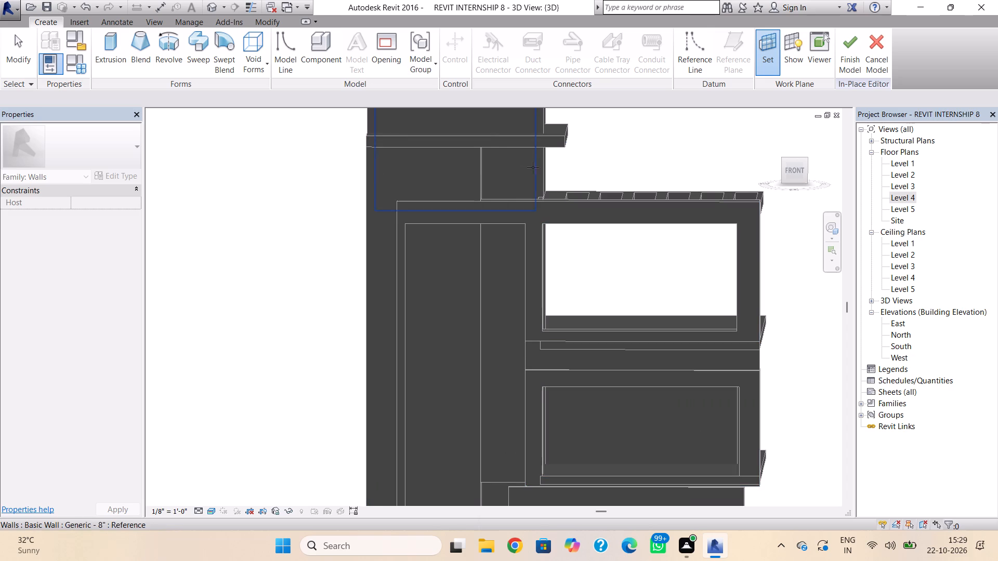
{"action": "middle_click_drag", "start_coordinate": [463, 335], "coordinate": [469, 173]}
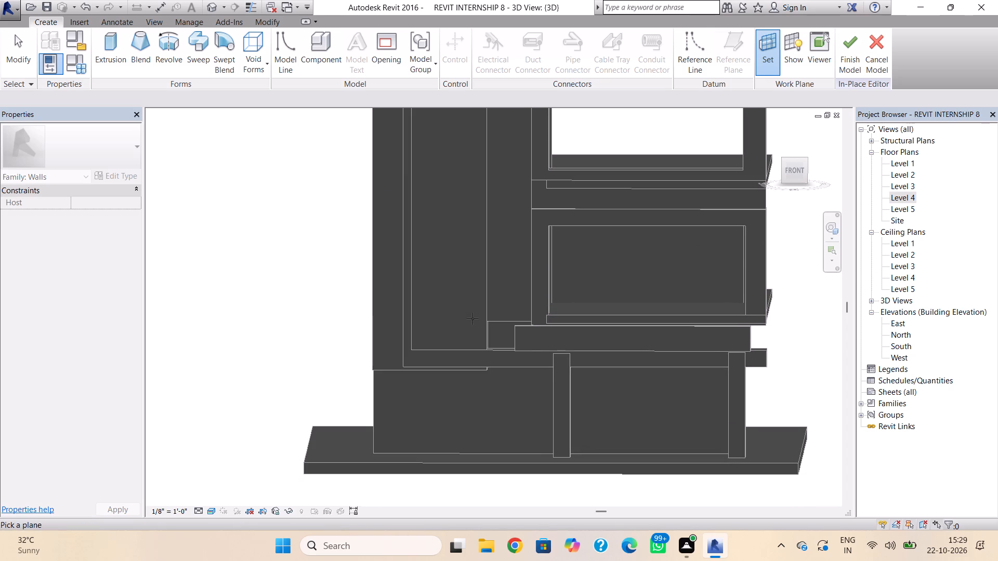
{"action": "left_click", "coordinate": [375, 361]}
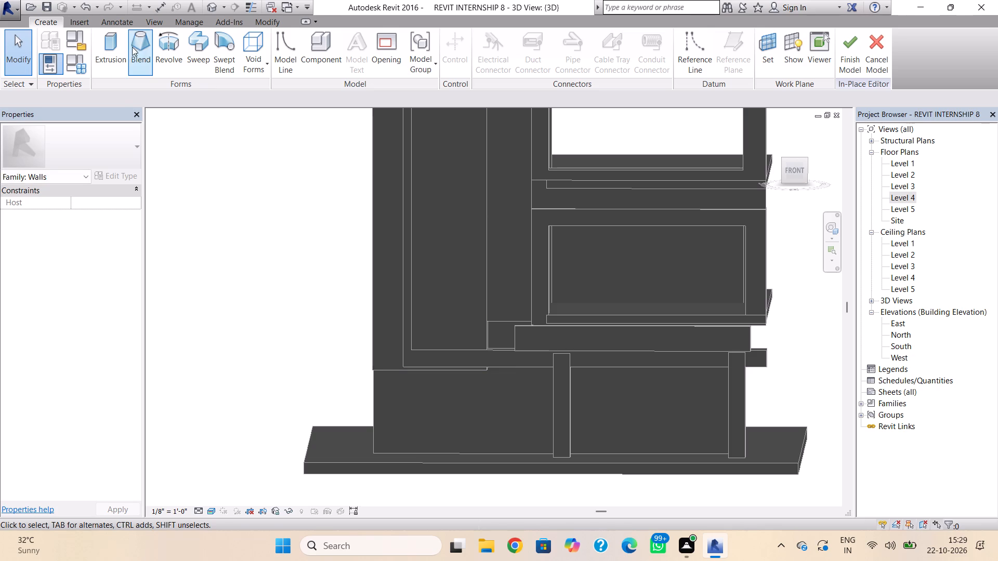
Start an extrusion and sketch a rectangle about 5' 4" wide in the upper part of the tall frame's opening.
{"action": "left_click", "coordinate": [107, 47]}
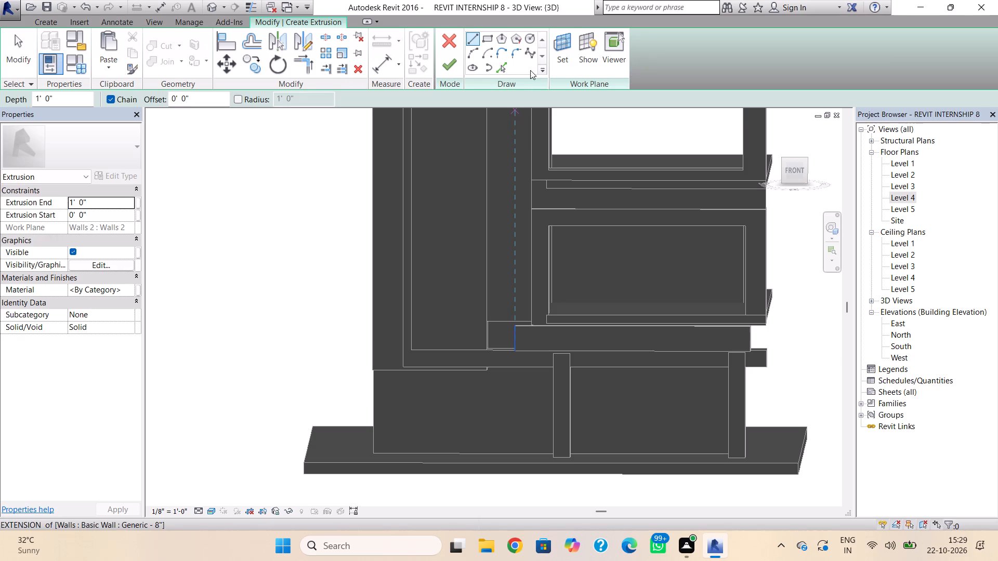
{"action": "left_click", "coordinate": [485, 38]}
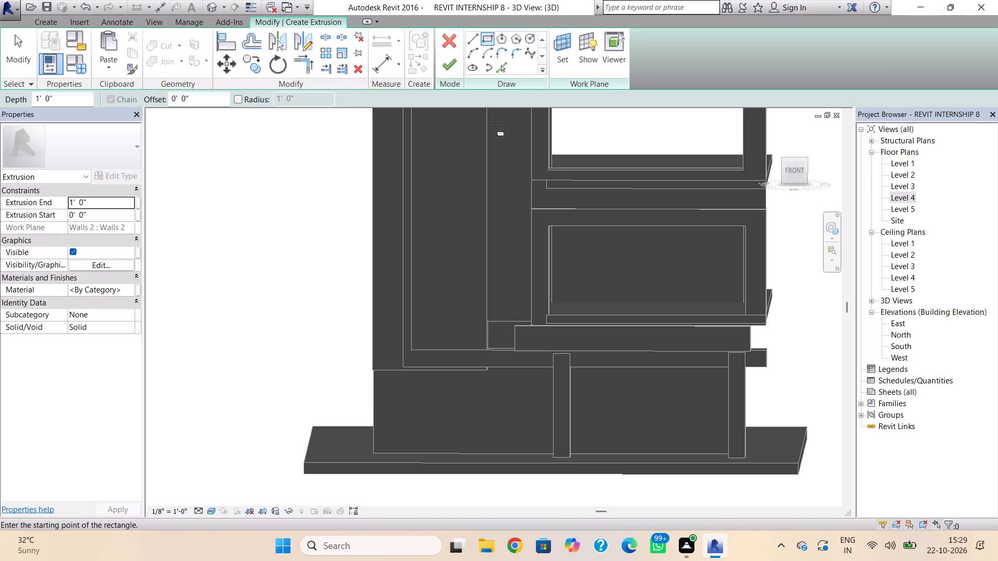
{"action": "middle_click_drag", "start_coordinate": [495, 162], "coordinate": [495, 194]}
{"action": "scroll", "coordinate": [496, 170], "scroll_direction": "down", "scroll_amount": 1}
{"action": "middle_click_drag", "start_coordinate": [476, 225], "coordinate": [476, 297]}
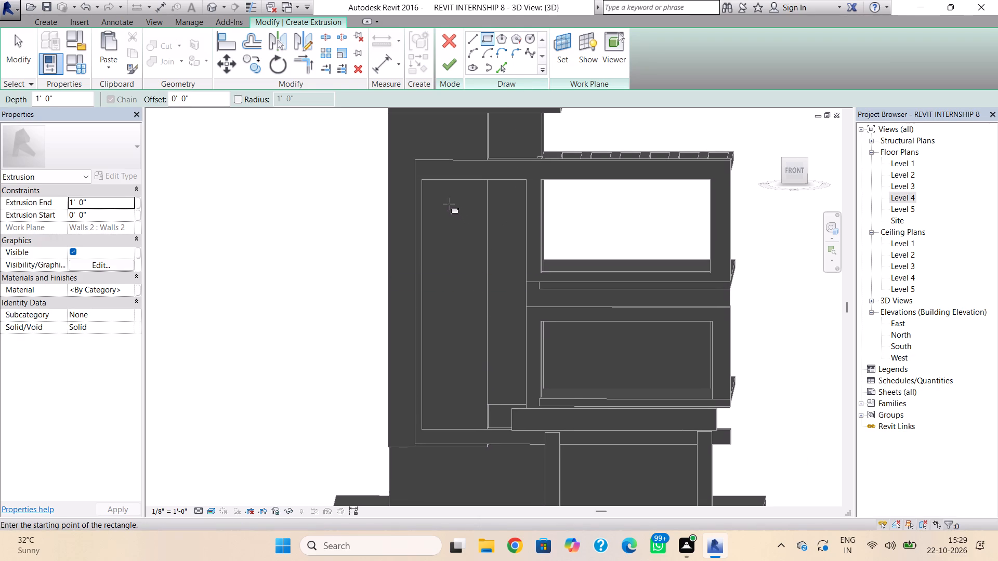
{"action": "left_click", "coordinate": [435, 195]}
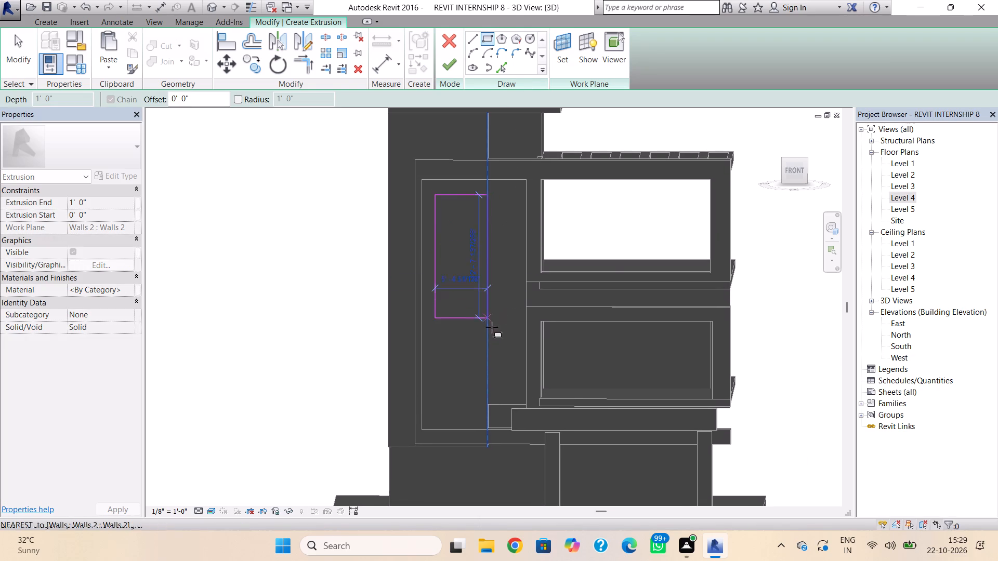
{"action": "left_click_drag", "start_coordinate": [492, 328], "coordinate": [484, 351]}
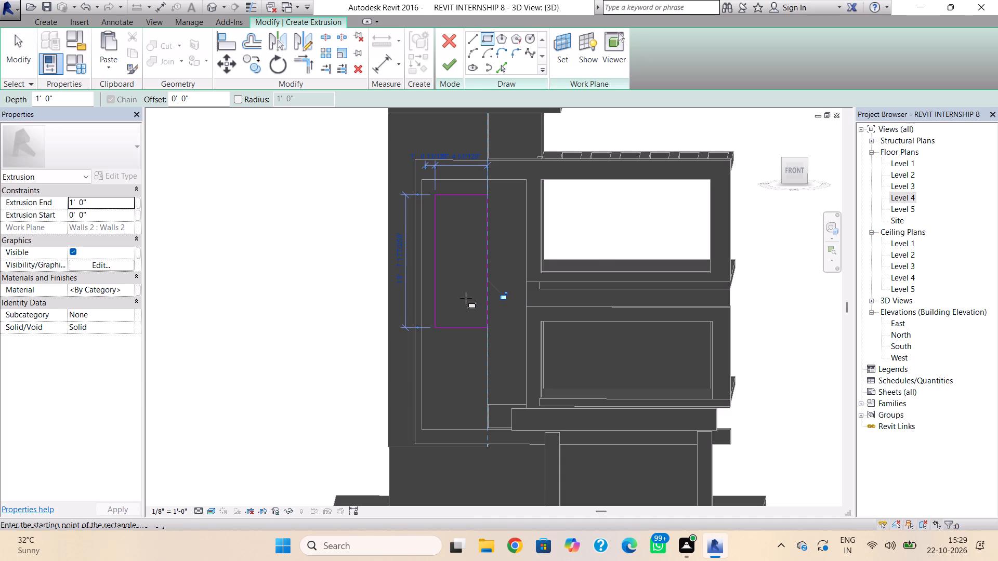
{"action": "key", "text": "Escape"}
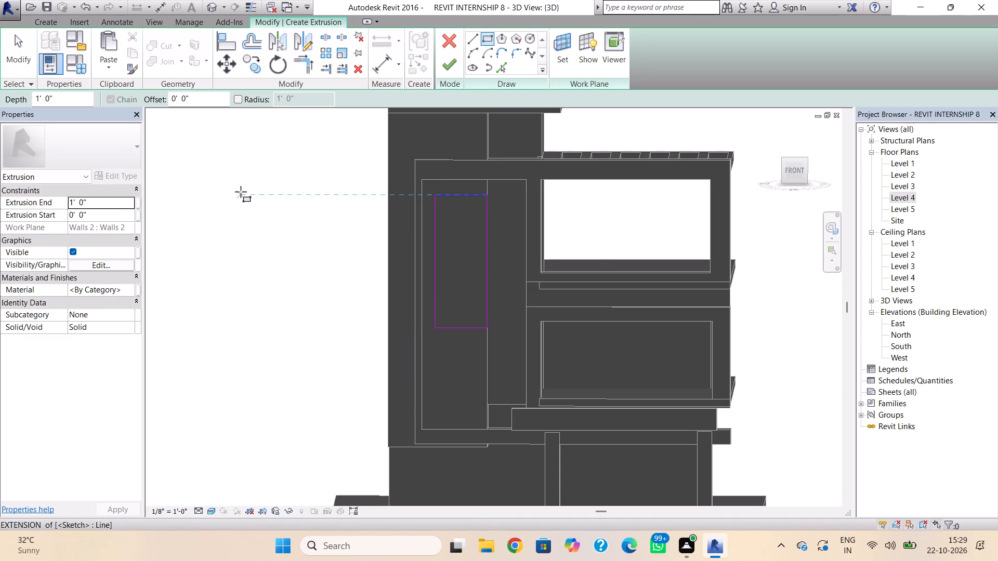
{"action": "key", "text": "Escape"}
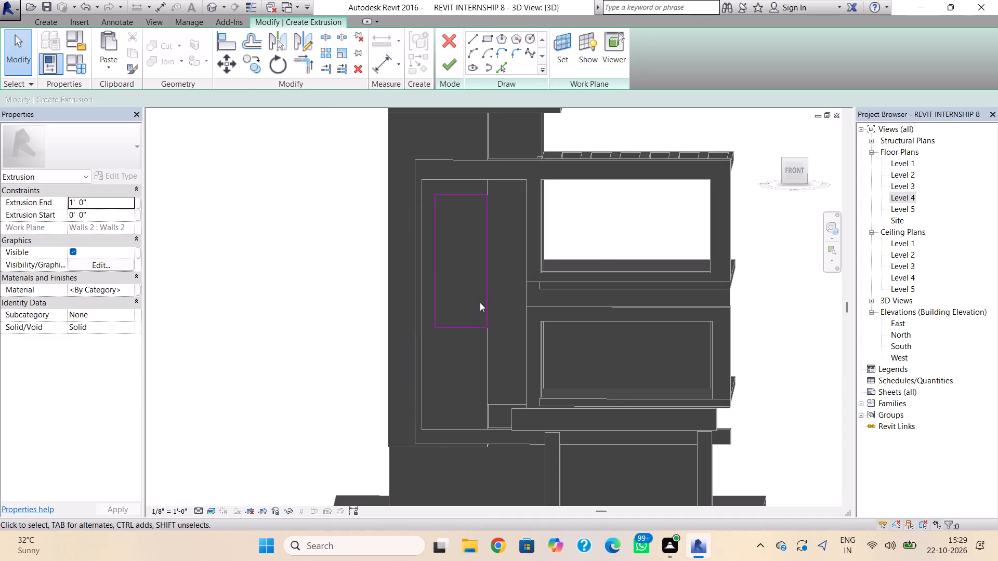
Move the rectangle's bottom edge down to just above the bottom of the tall frame's opening.
{"action": "left_click", "coordinate": [472, 324]}
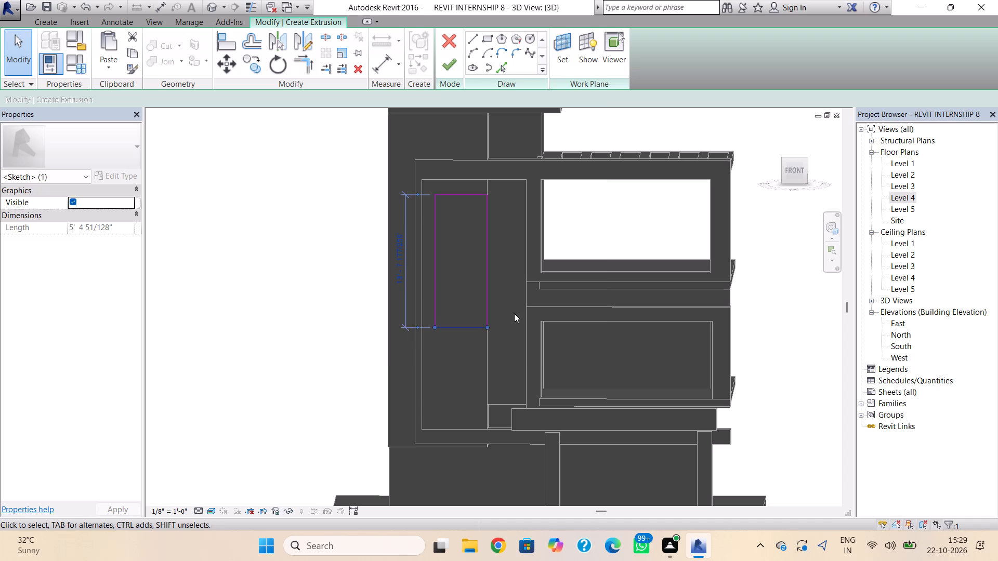
{"action": "key", "text": "Down"}
{"action": "key", "text": "Down"}
{"action": "key", "text": "Down"}
{"action": "key", "text": "Down"}
{"action": "key", "text": "Down"}
{"action": "key", "text": "Down"}
{"action": "key", "text": "Down"}
{"action": "key", "text": "Down"}
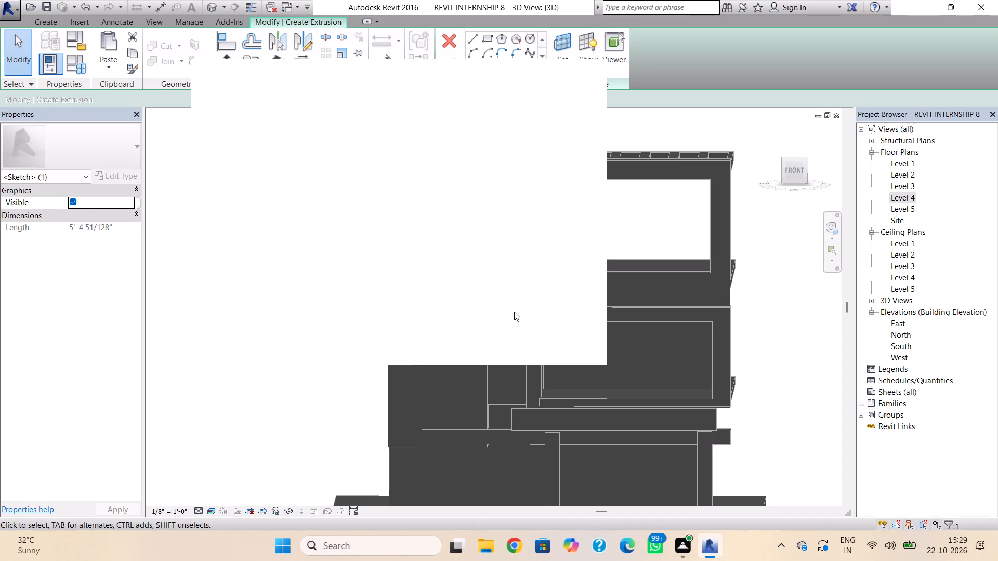
{"action": "key", "text": "Down"}
{"action": "key", "text": "Down"}
{"action": "key", "text": "Down"}
{"action": "key", "text": "Down"}
{"action": "key", "text": "Down"}
{"action": "key", "text": "Down"}
{"action": "key", "text": "Down"}
{"action": "key", "text": "Down"}
{"action": "key", "text": "Down"}
{"action": "key", "text": "Down"}
{"action": "key", "text": "Down"}
{"action": "key", "text": "Down"}
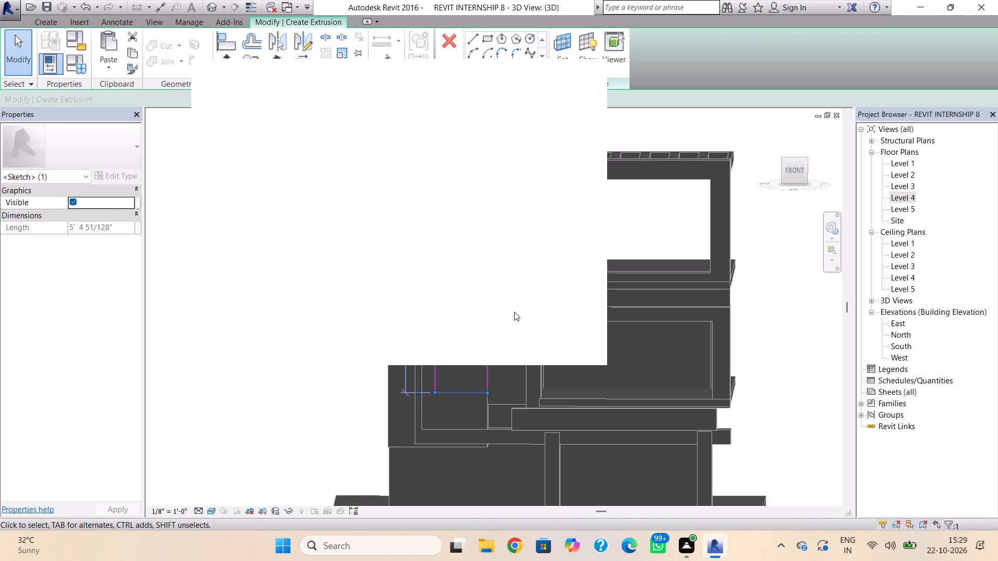
{"action": "key", "text": "Down"}
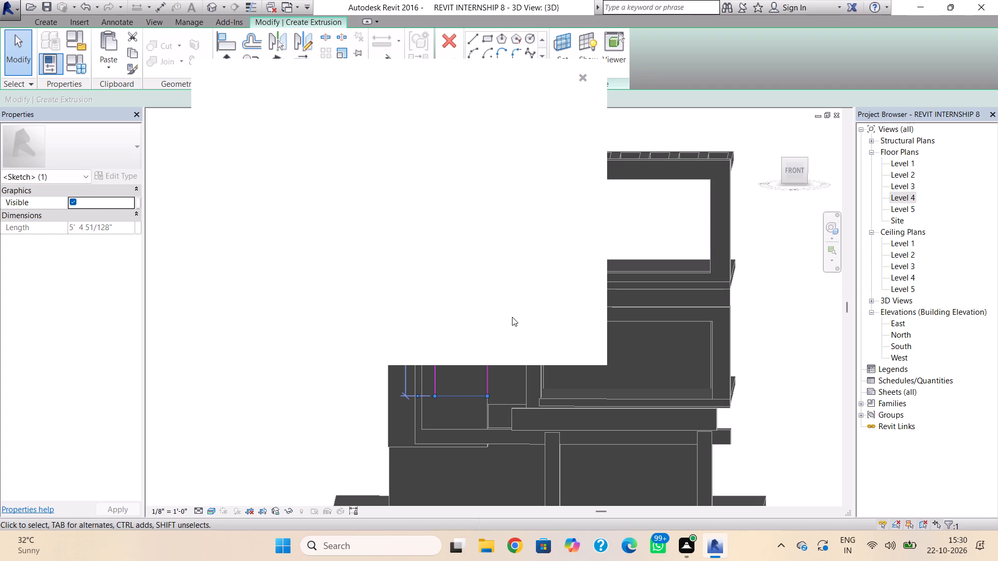
{"action": "key", "text": "Down"}
{"action": "key", "text": "Down"}
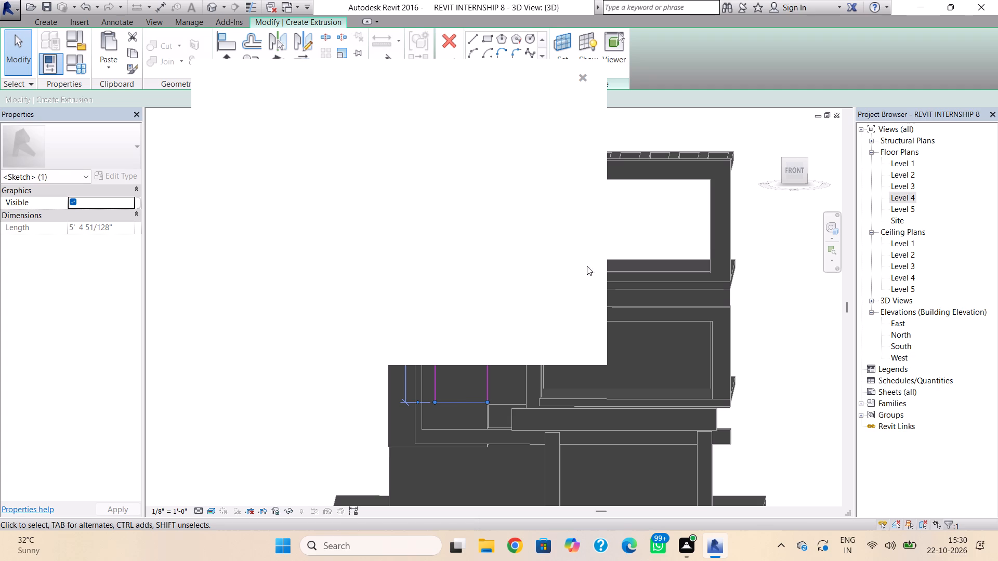
Dismiss the blank notification window covering the model.
{"action": "left_click", "coordinate": [582, 79]}
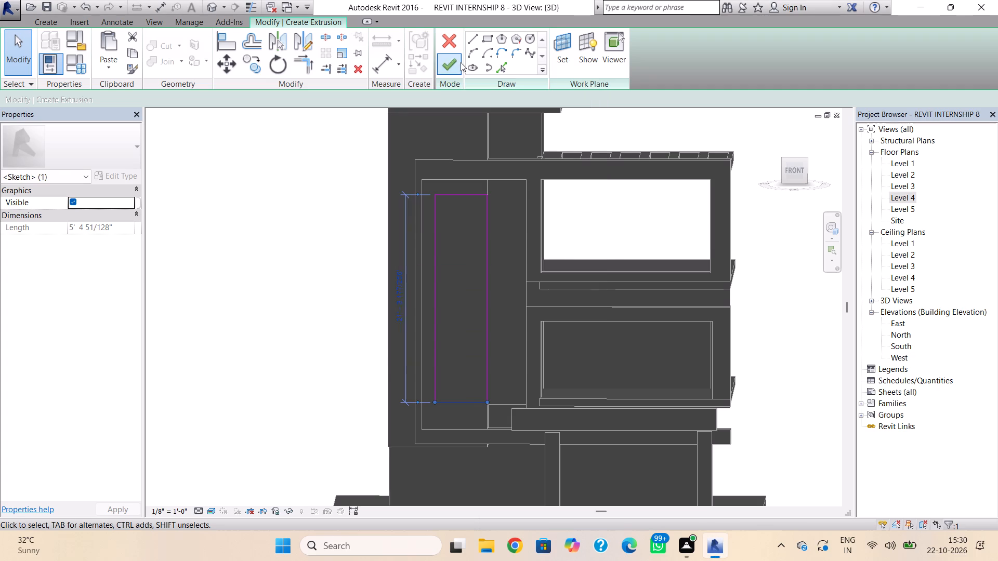
Finish the tall rectangular panel extrusion with a depth of 1' 0".
{"action": "left_click", "coordinate": [459, 61]}
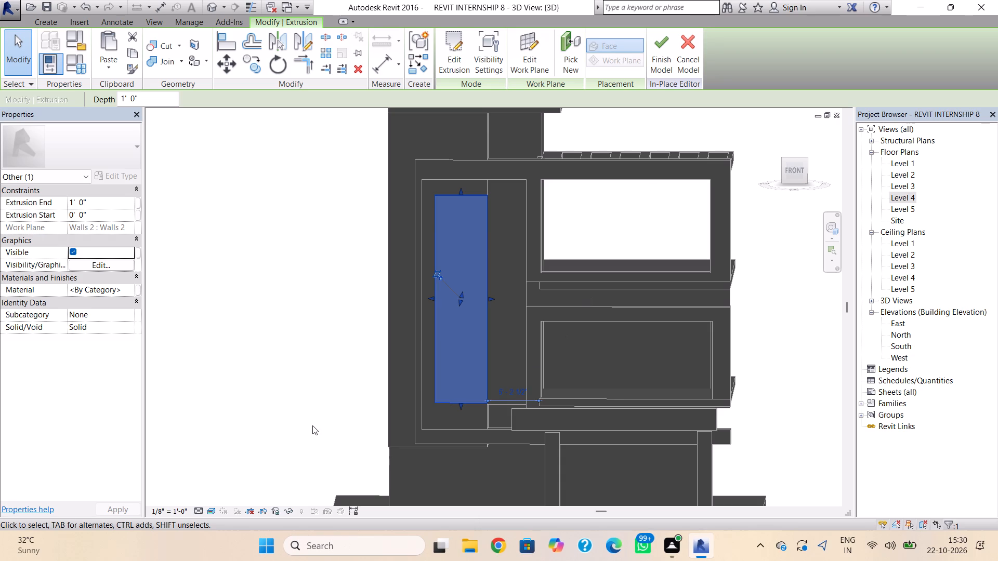
{"action": "left_click", "coordinate": [312, 425]}
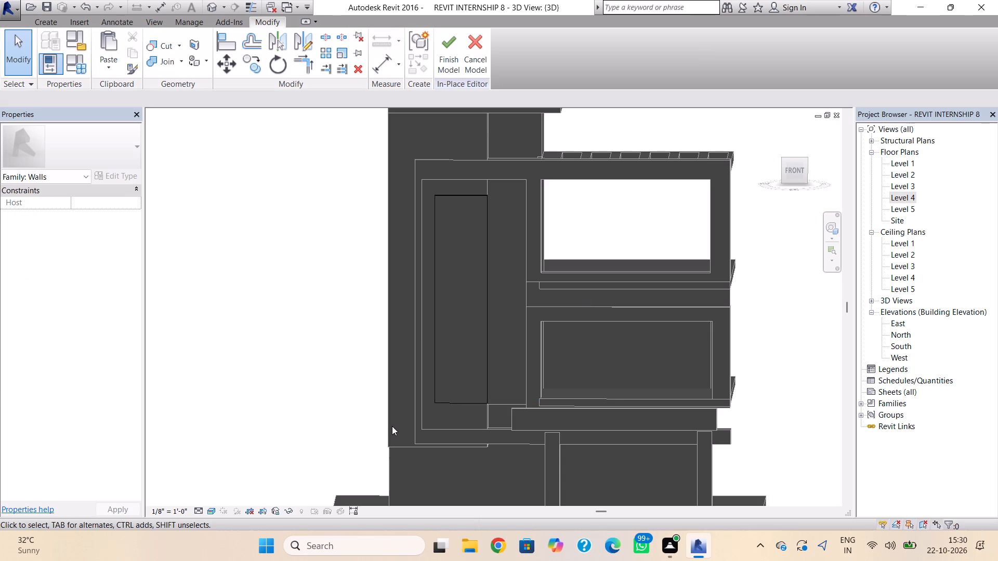
{"action": "right_click_drag", "start_coordinate": [392, 426], "coordinate": [421, 444], "text": "shift"}
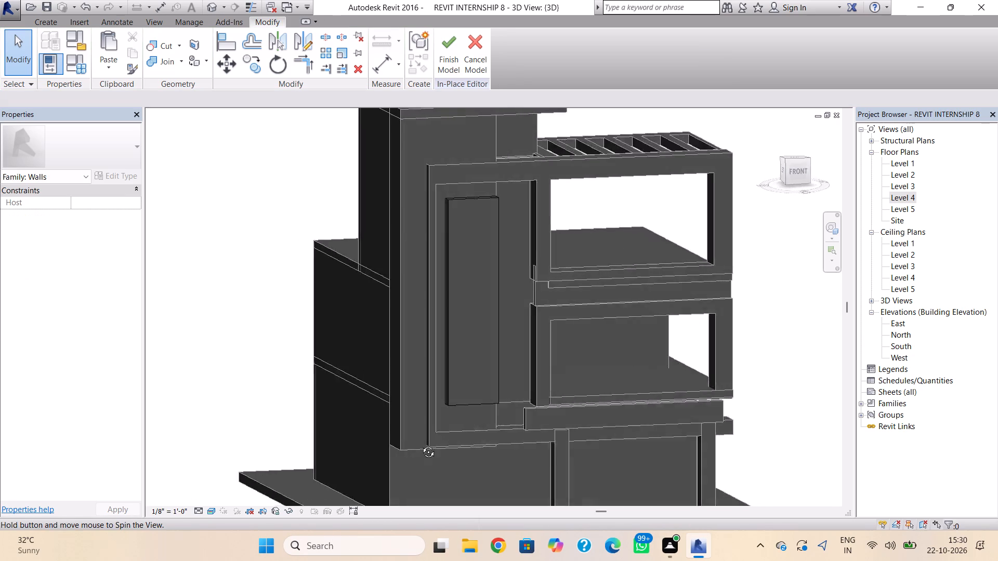
{"action": "right_click_drag", "start_coordinate": [421, 444], "coordinate": [396, 441], "text": "shift"}
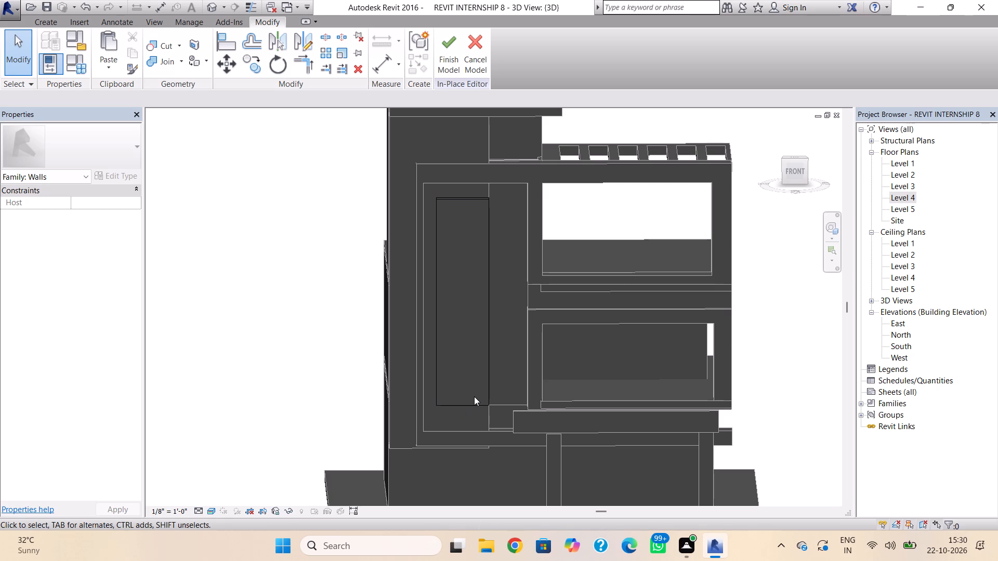
Extrude a second, smaller rectangle inset evenly within the tall panel's outline, with a depth of 1' 0".
{"action": "left_click", "coordinate": [45, 20]}
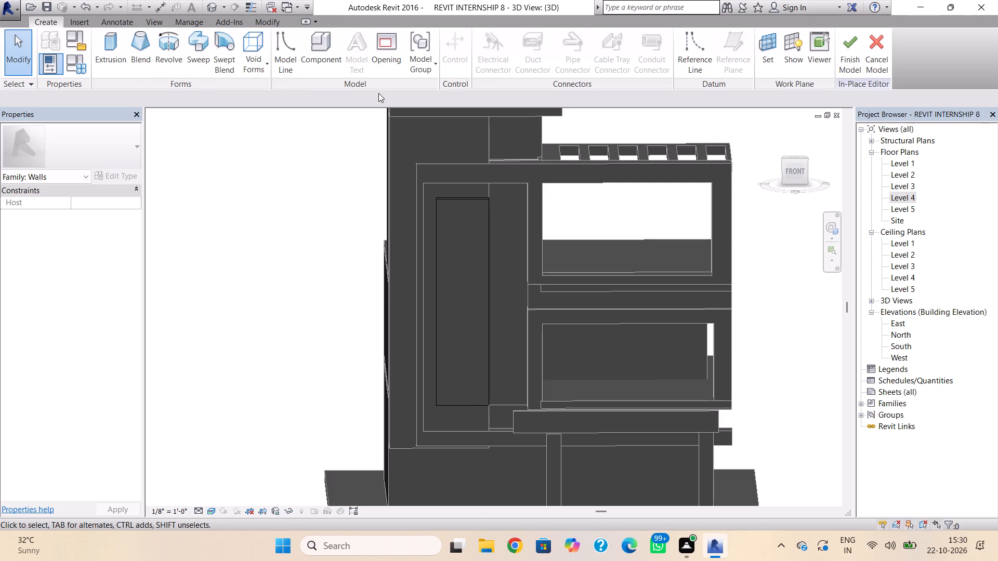
{"action": "left_click", "coordinate": [117, 54]}
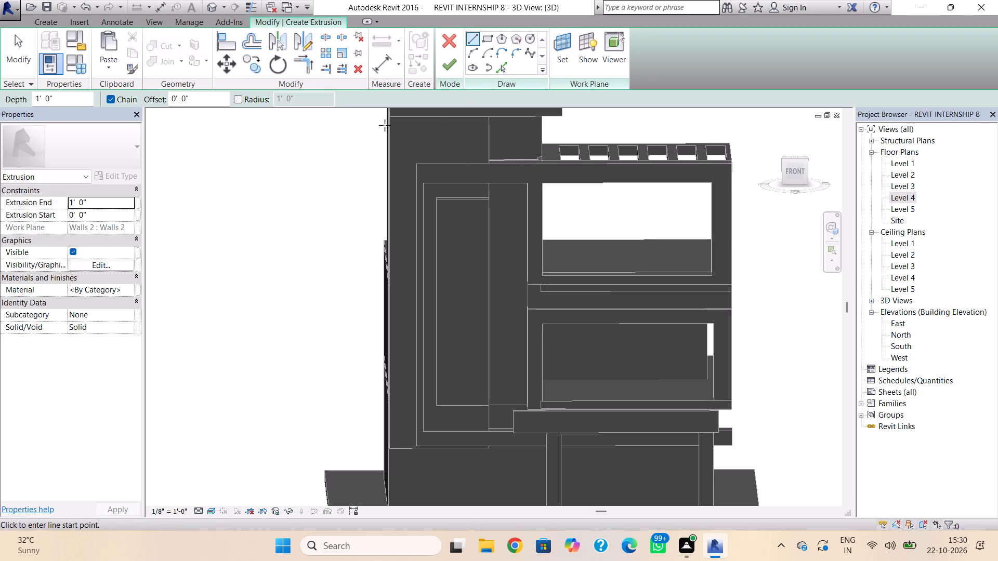
{"action": "left_click", "coordinate": [489, 37]}
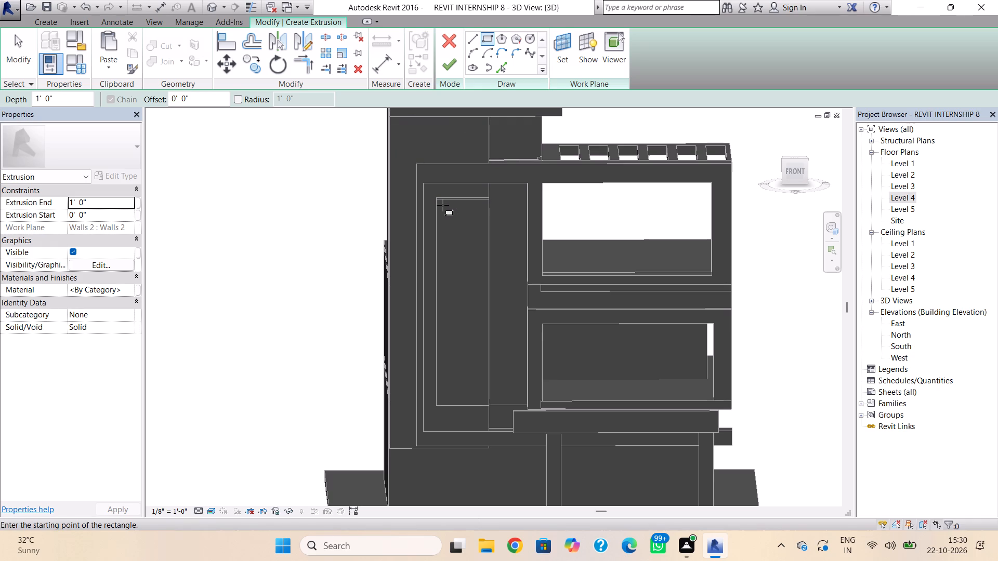
{"action": "left_click", "coordinate": [445, 208]}
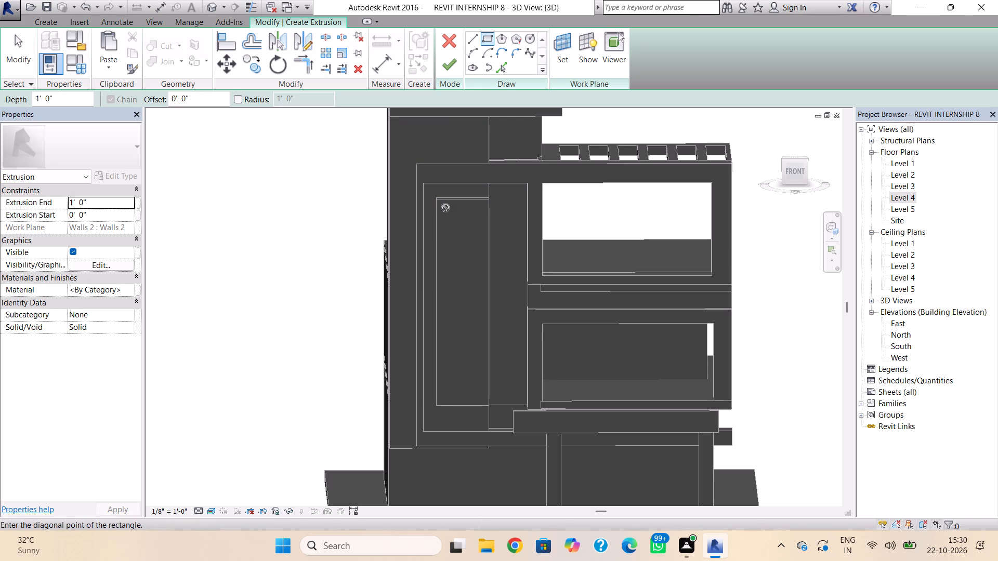
{"action": "left_click", "coordinate": [480, 396]}
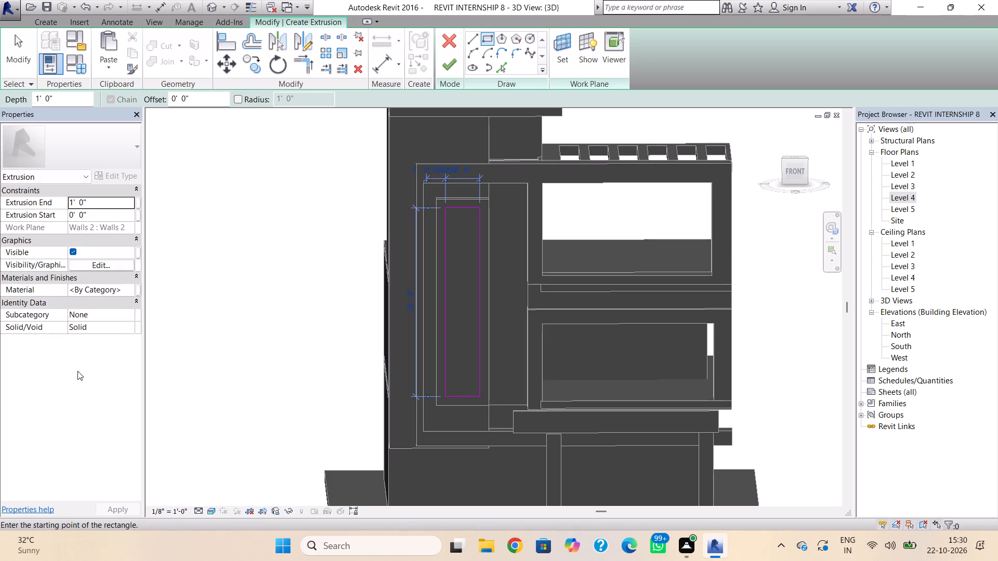
{"action": "key", "text": "Escape"}
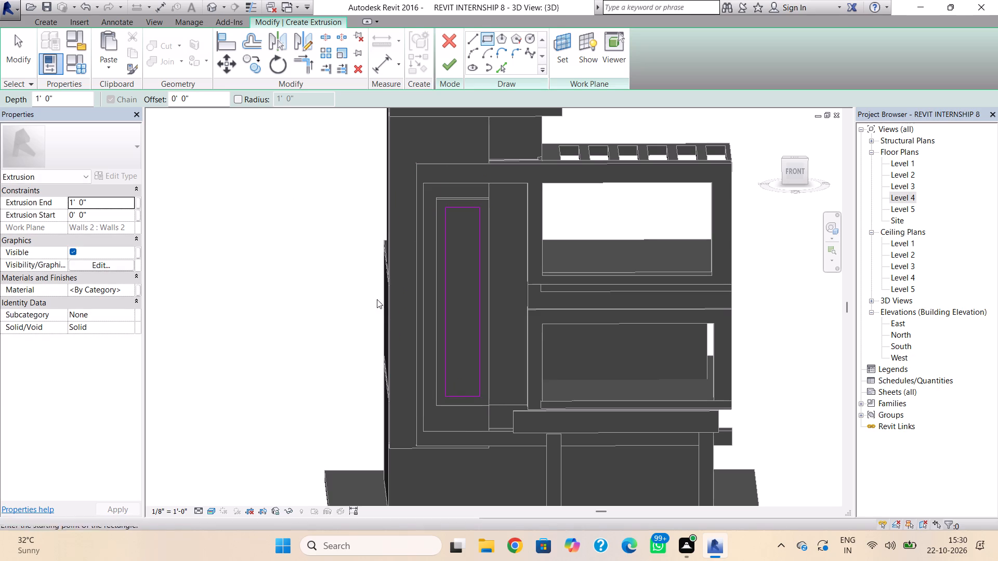
{"action": "key", "text": "Escape"}
{"action": "left_click", "coordinate": [454, 69]}
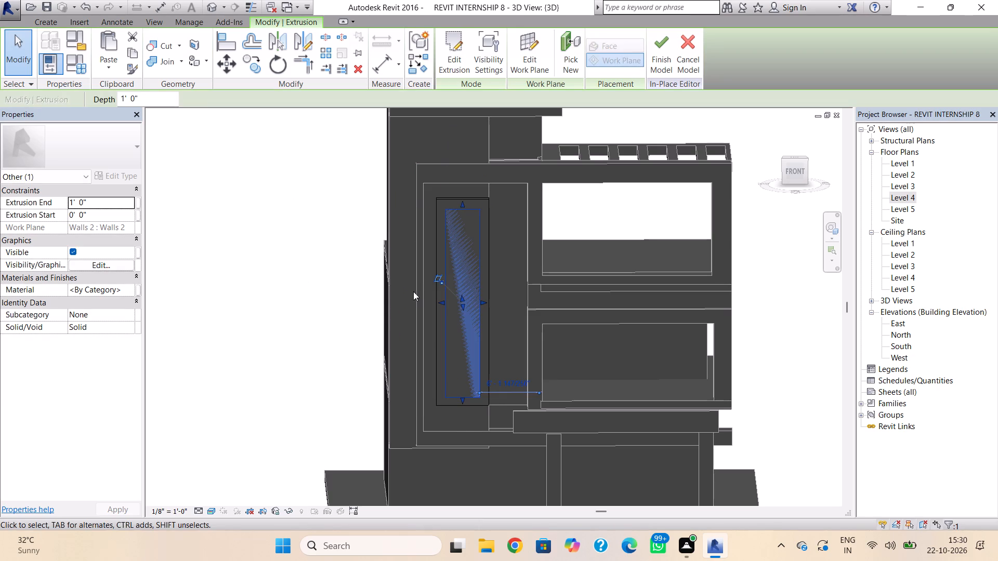
{"action": "key", "text": "Escape"}
{"action": "right_click_drag", "start_coordinate": [479, 301], "coordinate": [511, 312], "text": "shift"}
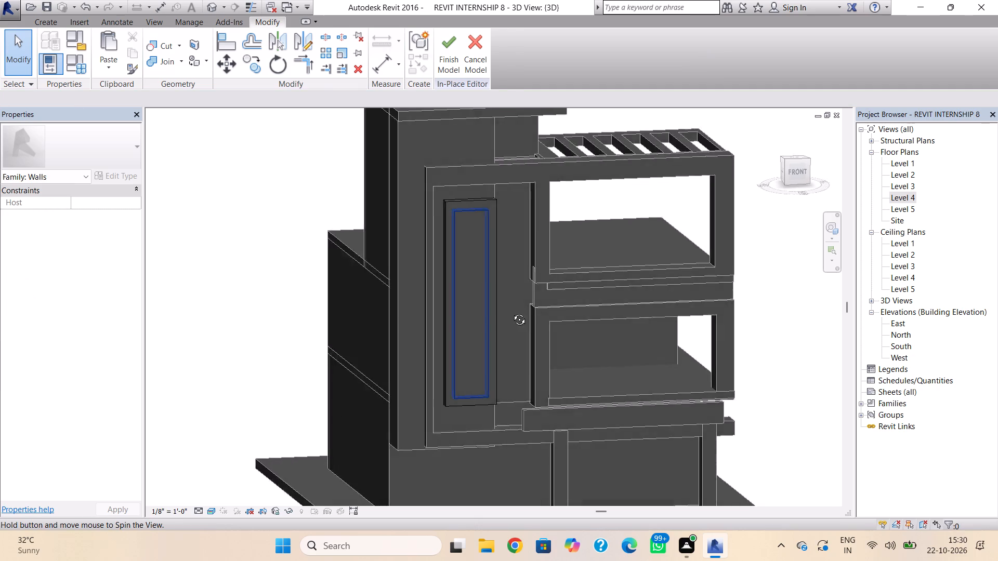
{"action": "right_click_drag", "start_coordinate": [511, 312], "coordinate": [442, 304], "text": "shift"}
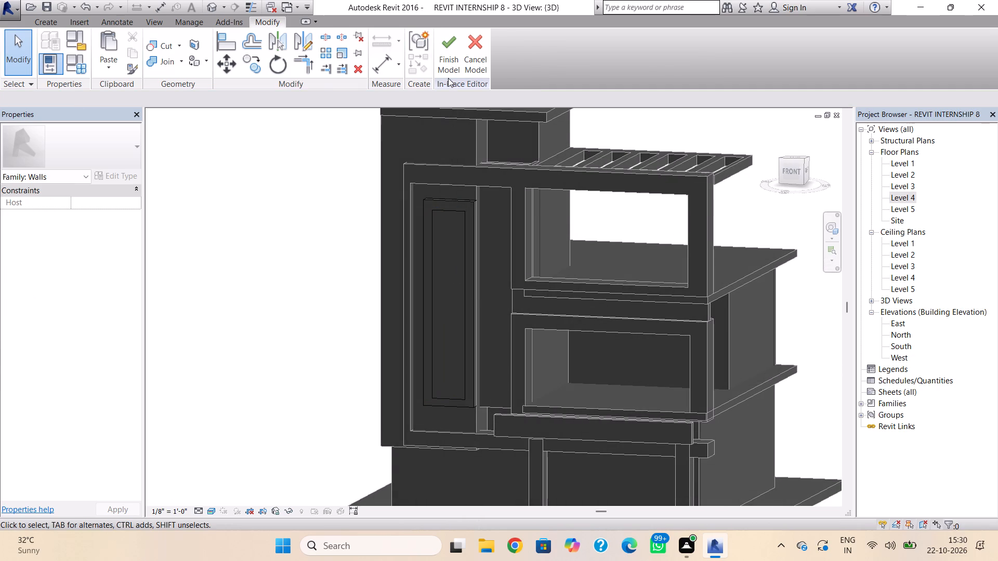
Finish the in-place wall model Walls 3.
{"action": "left_click", "coordinate": [449, 57]}
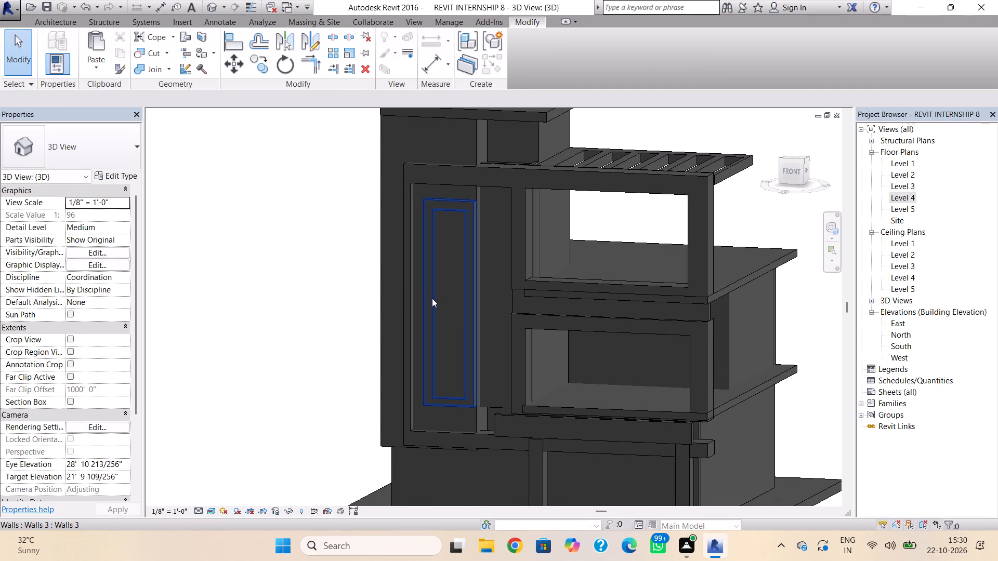
Nudge the finished Walls 3 panel two increments left within the tall frame's opening.
{"action": "scroll", "coordinate": [432, 298], "scroll_direction": "up", "scroll_amount": 1}
{"action": "left_click", "coordinate": [432, 298]}
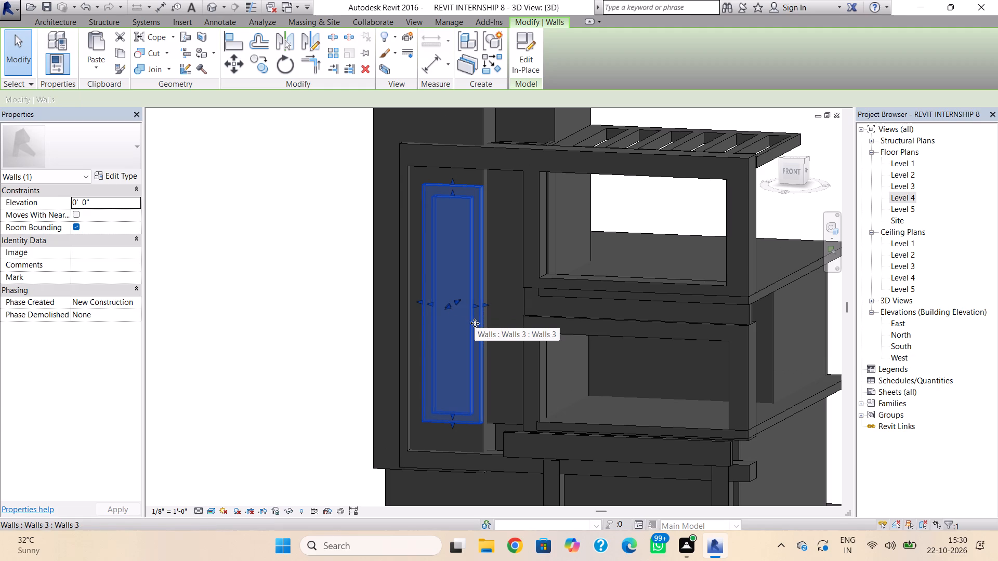
{"action": "key", "text": "Left"}
{"action": "key", "text": "Left"}
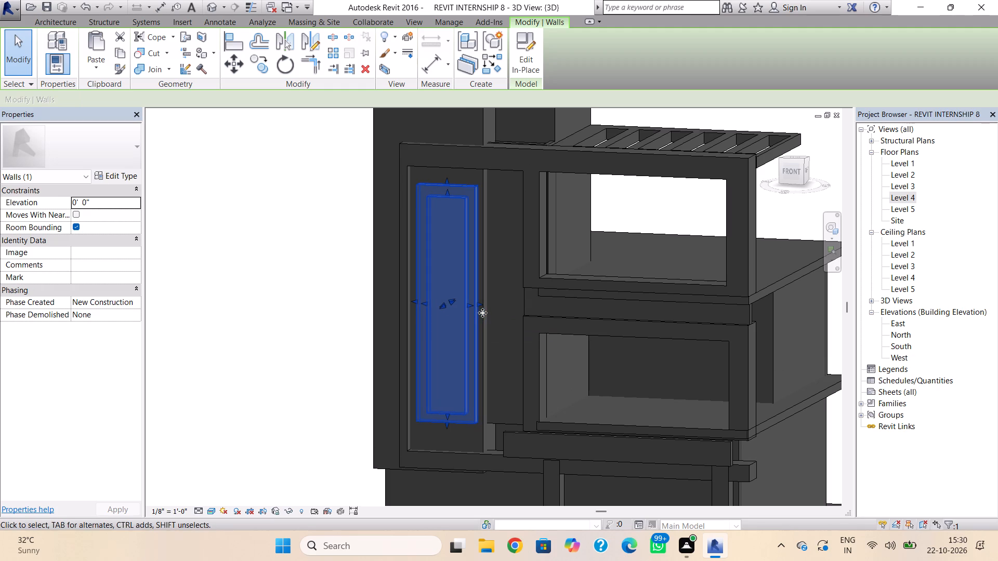
{"action": "key", "text": "Escape"}
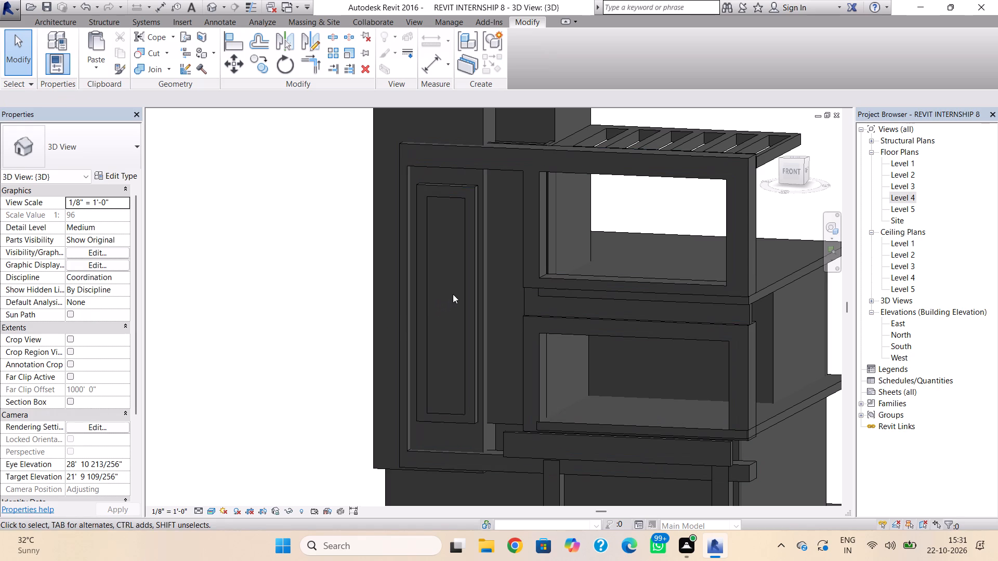
Examine the finished Walls 3 panel and the surrounding frames from the front and the left side.
{"action": "key", "text": "Escape"}
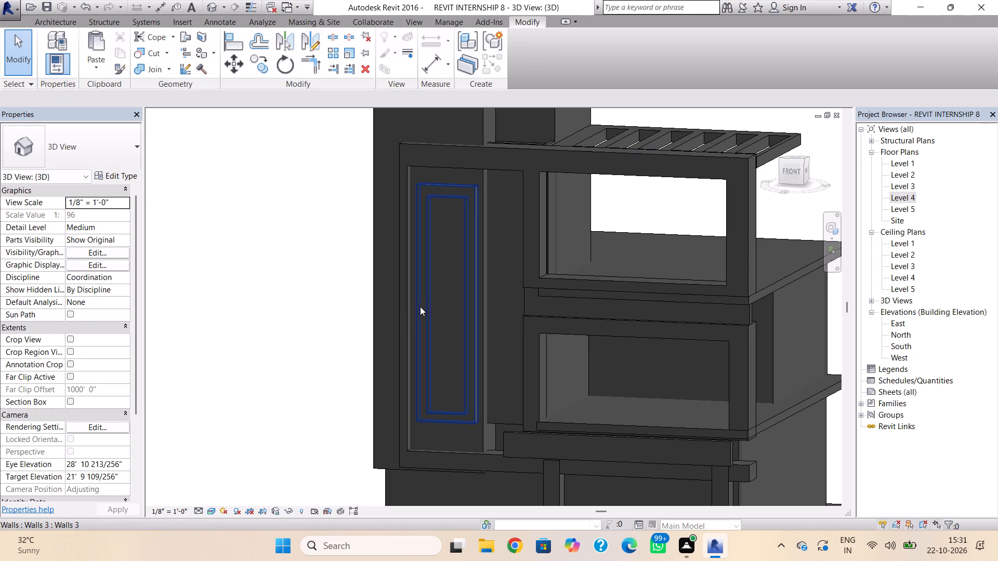
{"action": "right_click_drag", "start_coordinate": [419, 306], "coordinate": [454, 308], "text": "shift"}
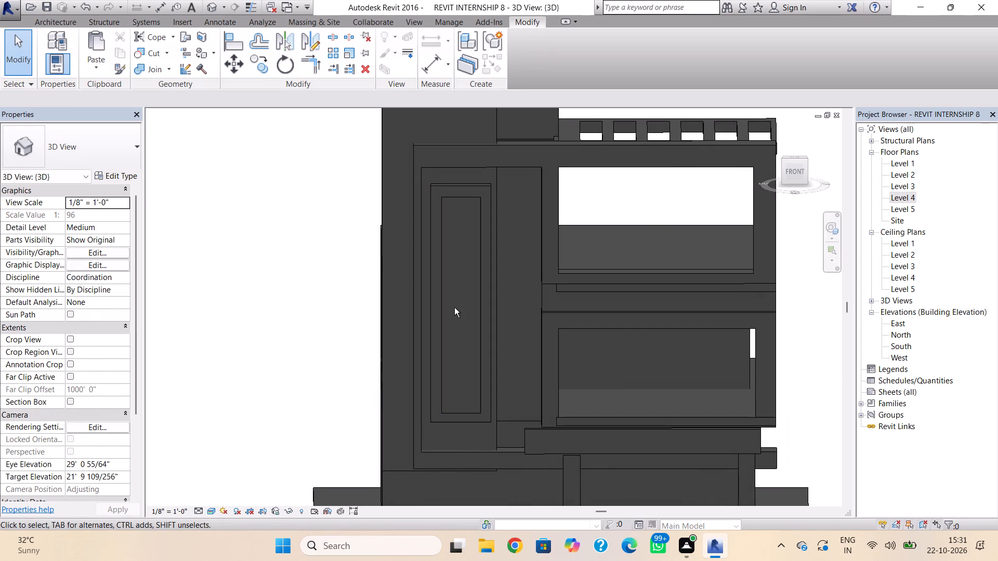
{"action": "left_click", "coordinate": [510, 423]}
{"action": "key", "text": "Escape"}
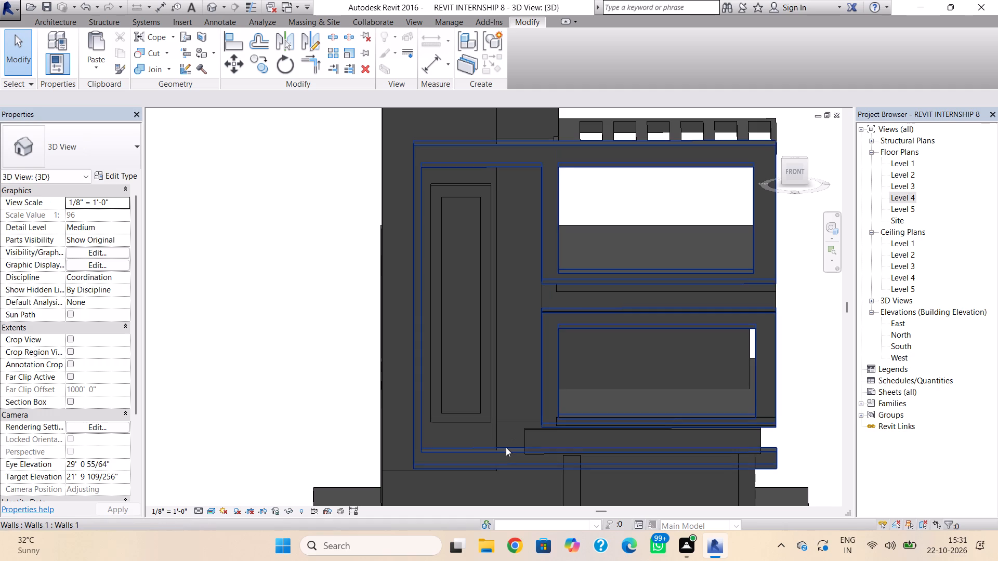
{"action": "right_click_drag", "start_coordinate": [477, 443], "coordinate": [568, 450], "text": "shift"}
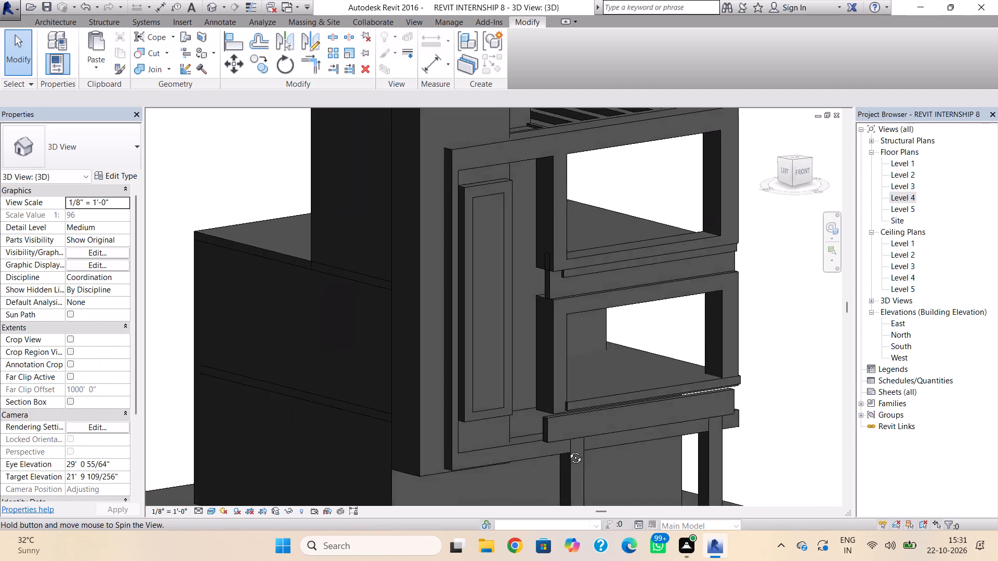
{"action": "right_click_drag", "start_coordinate": [568, 450], "coordinate": [515, 470], "text": "shift"}
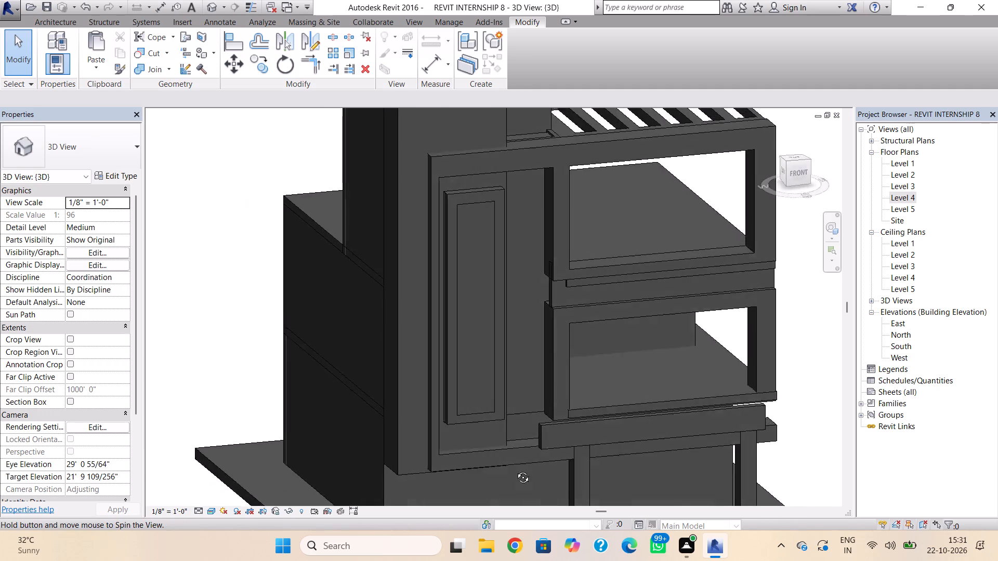
{"action": "right_click_drag", "start_coordinate": [515, 470], "coordinate": [611, 472], "text": "shift"}
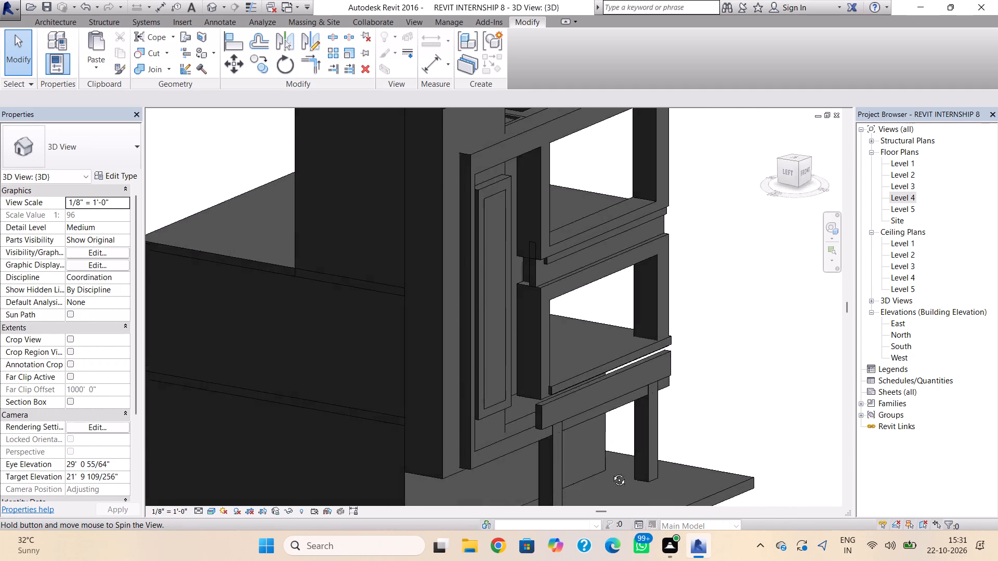
{"action": "right_click_drag", "start_coordinate": [611, 472], "coordinate": [602, 483], "text": "shift"}
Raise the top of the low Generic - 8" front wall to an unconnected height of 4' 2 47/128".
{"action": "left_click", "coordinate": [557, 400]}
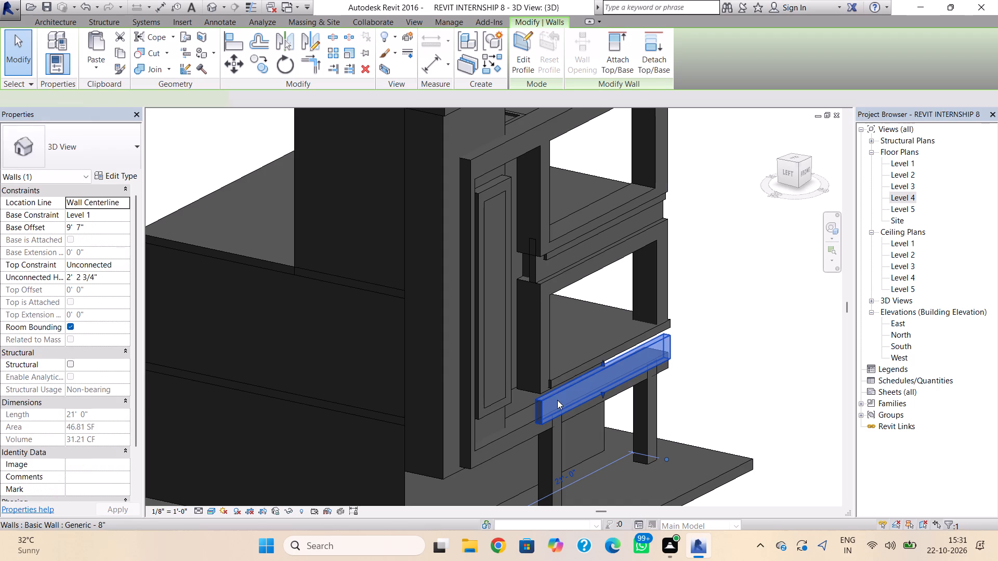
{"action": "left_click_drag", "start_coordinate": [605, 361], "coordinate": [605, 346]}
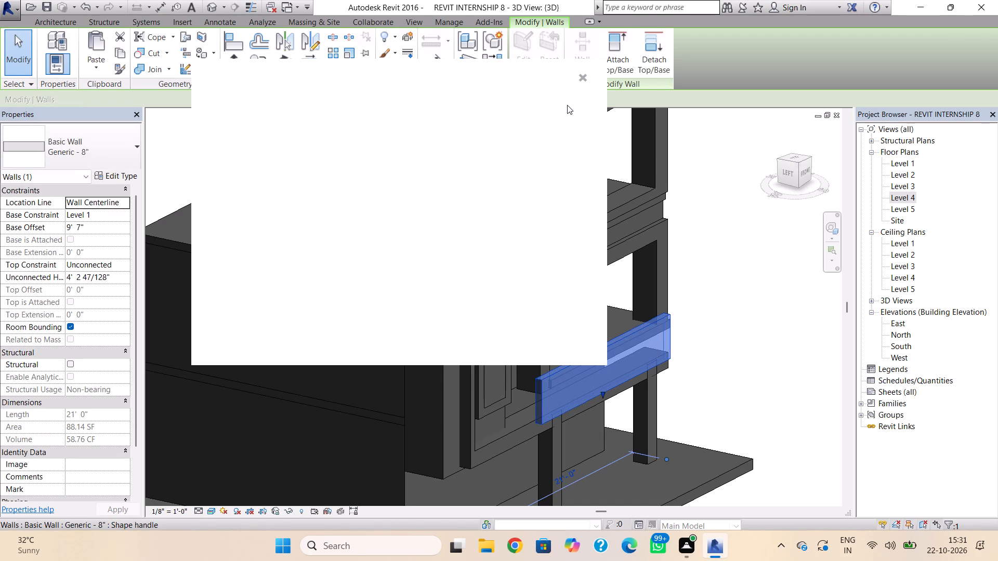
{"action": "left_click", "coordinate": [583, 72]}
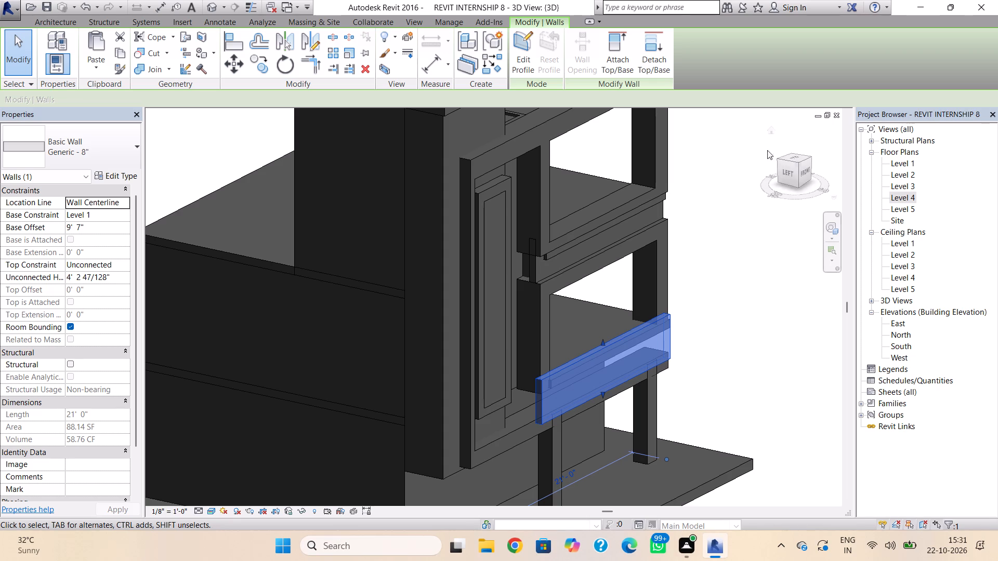
Check the low front wall's placement against the frame in the Level 4 and Level 3 floor plans.
{"action": "double_click", "coordinate": [894, 199]}
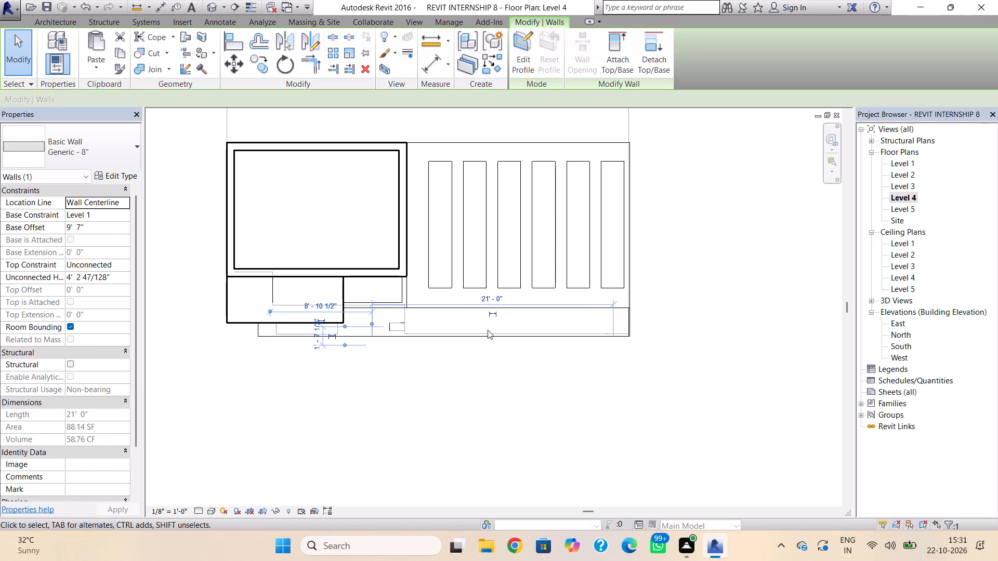
{"action": "double_click", "coordinate": [903, 184]}
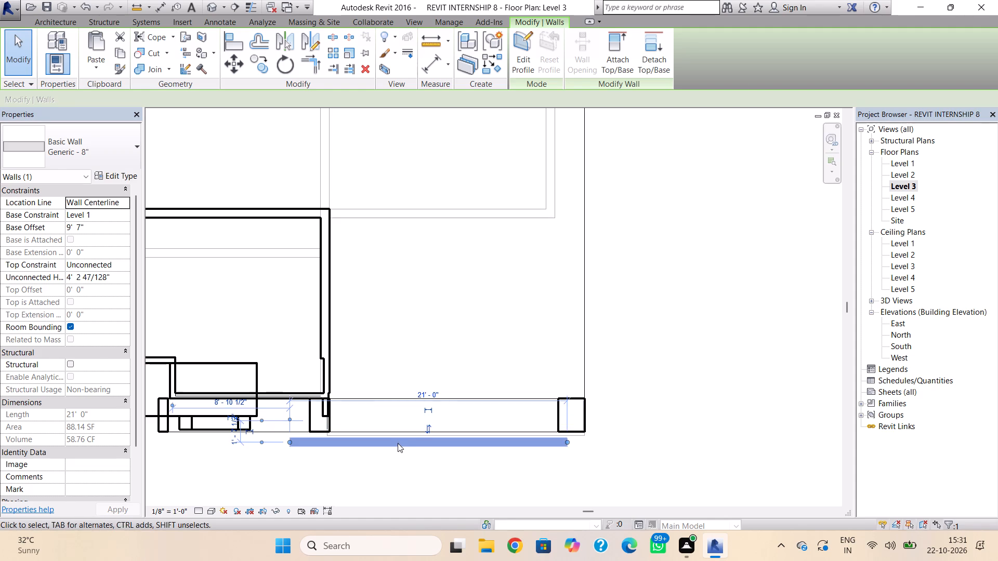
{"action": "left_click", "coordinate": [398, 443]}
{"action": "left_click", "coordinate": [402, 442]}
{"action": "left_click", "coordinate": [300, 433]}
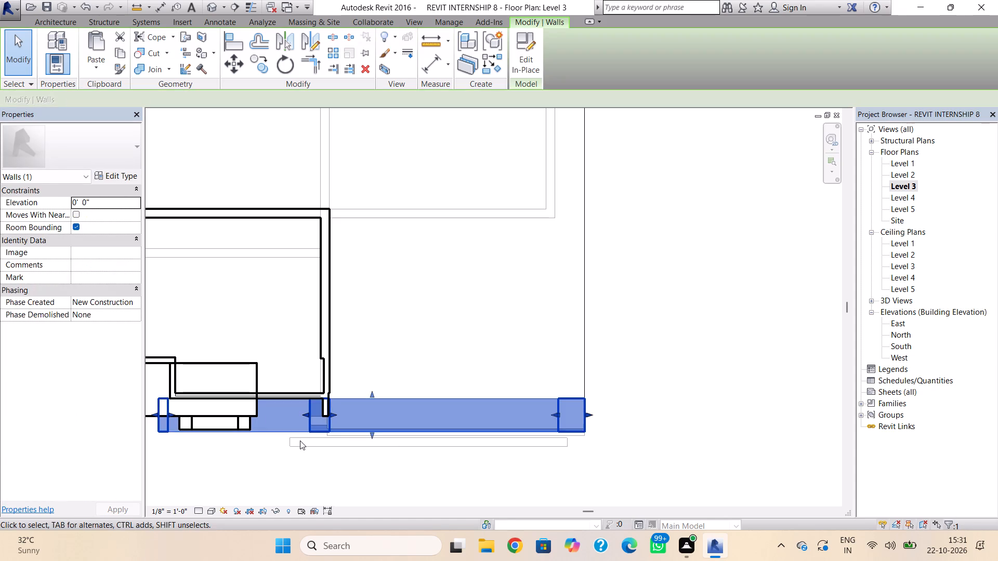
{"action": "key", "text": "Escape"}
{"action": "left_click", "coordinate": [299, 441]}
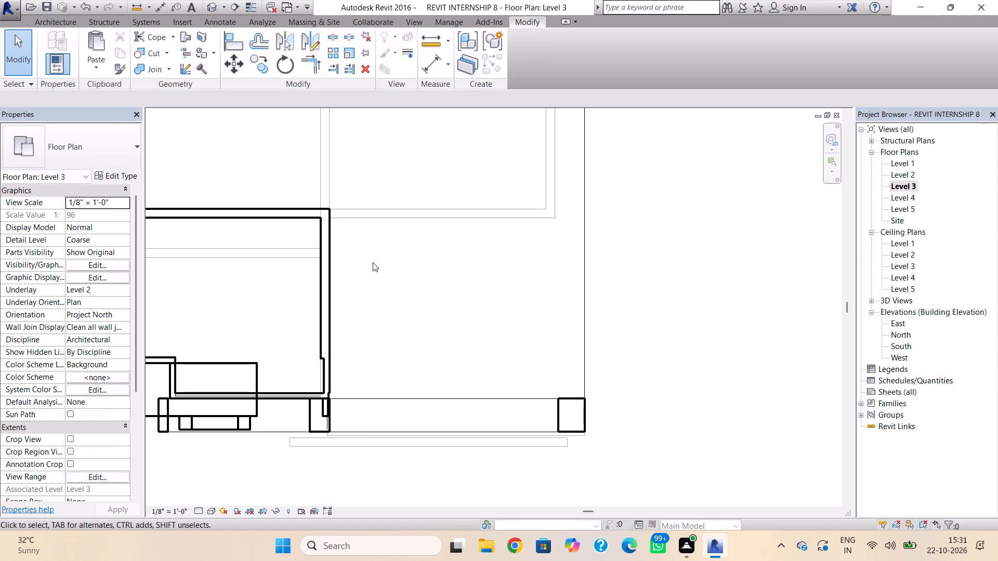
{"action": "left_click", "coordinate": [210, 5]}
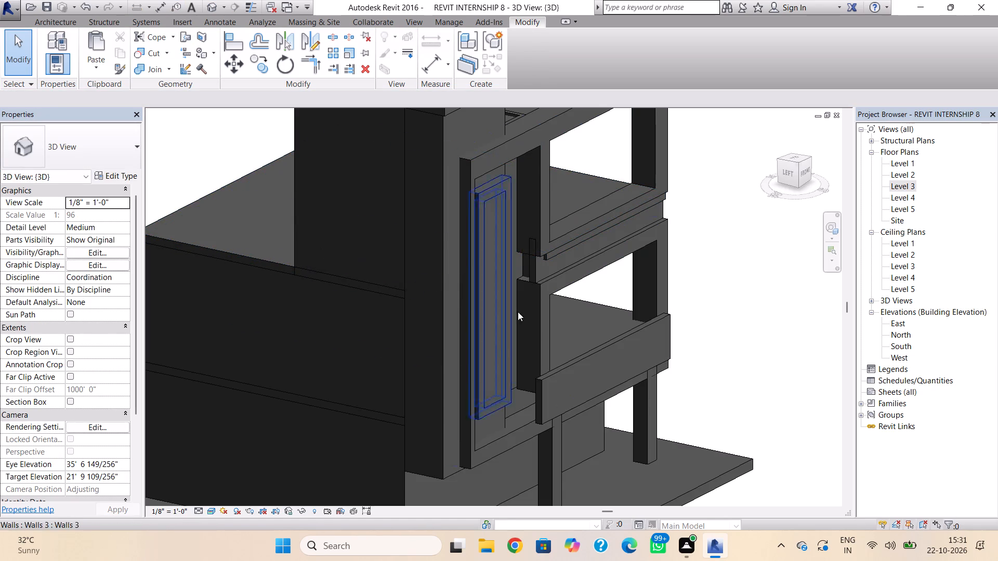
In the 3D view, nudge the low Generic - 8" front wall two increments up and ten left, back into the frame.
{"action": "left_click", "coordinate": [565, 368]}
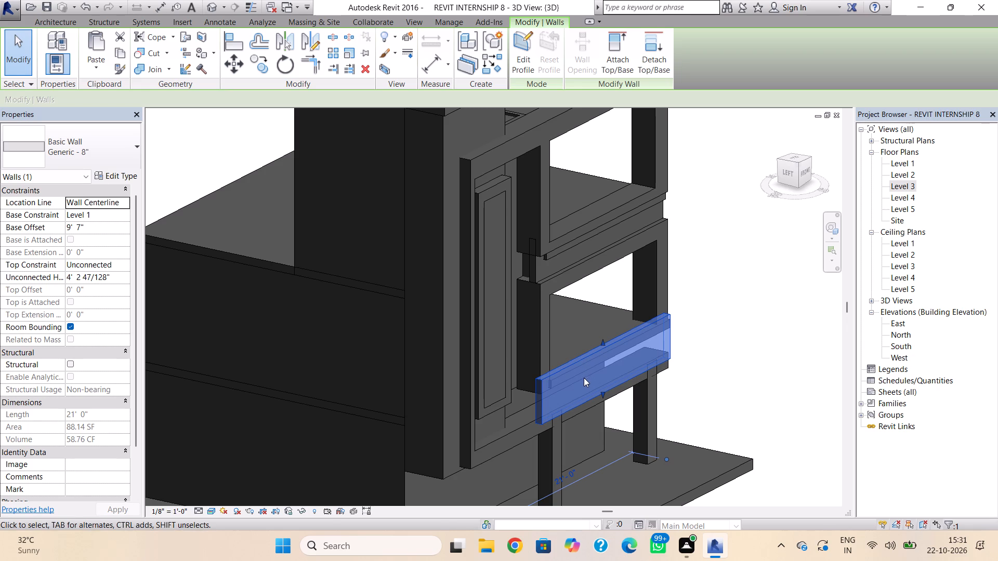
{"action": "key", "text": "Up"}
{"action": "key", "text": "Up"}
{"action": "key", "text": "Left"}
{"action": "key", "text": "Left"}
{"action": "key", "text": "Left"}
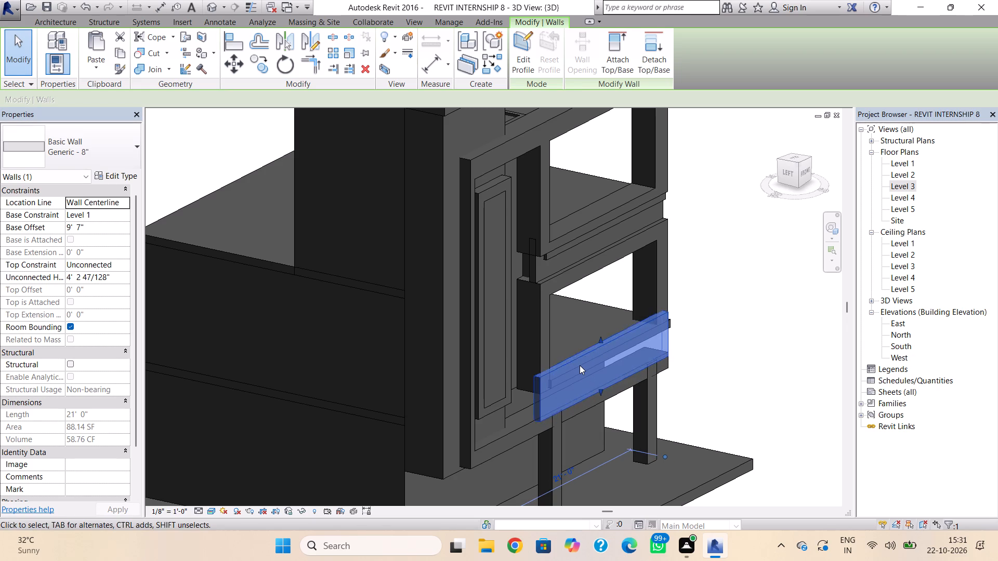
{"action": "key", "text": "Left"}
{"action": "key", "text": "Left"}
{"action": "key", "text": "Left"}
{"action": "key", "text": "Left"}
{"action": "key", "text": "Left"}
{"action": "key", "text": "Left"}
{"action": "key", "text": "Left"}
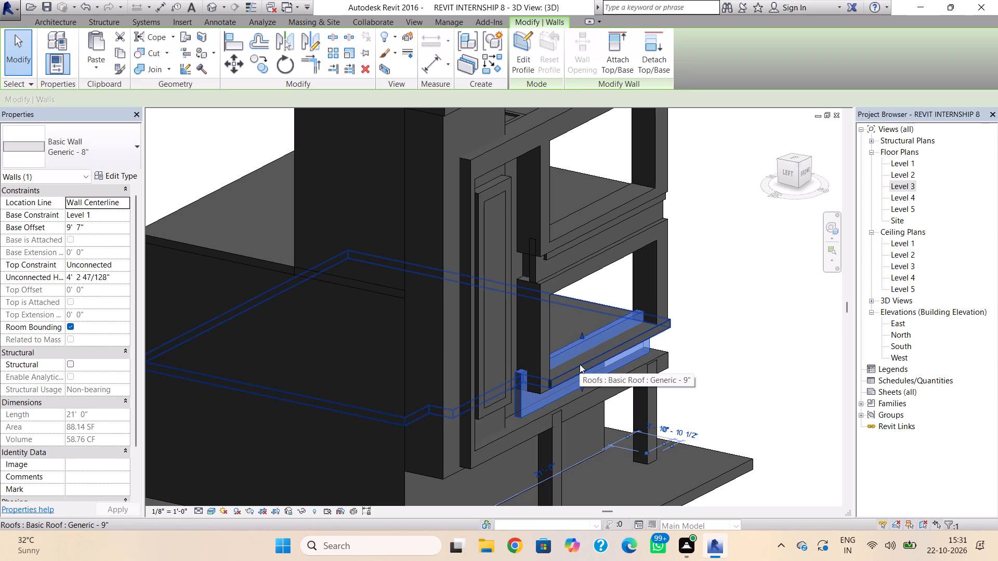
{"action": "key", "text": "Escape"}
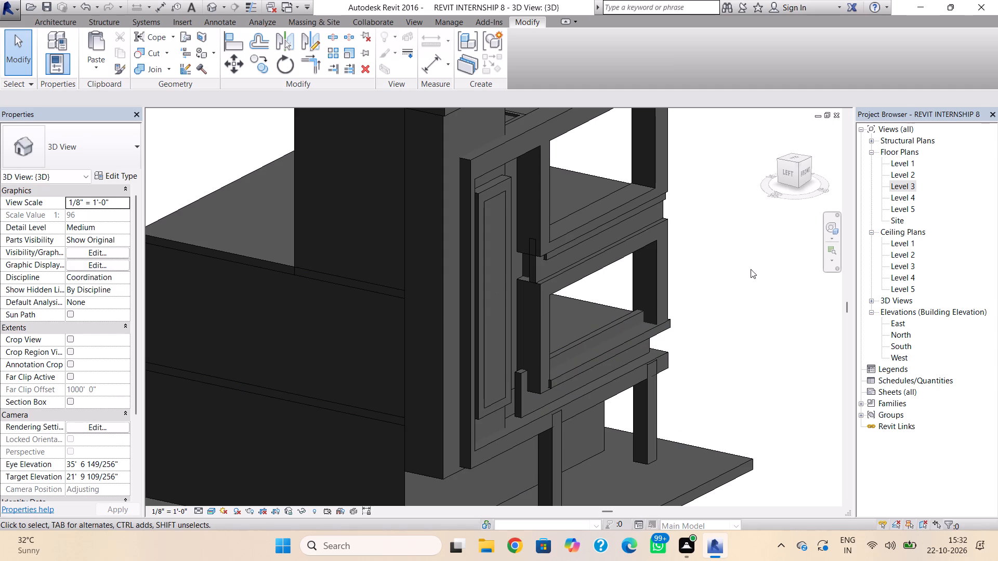
Lower the top of the low front wall to the slab edge beneath the lower balcony opening.
{"action": "right_click_drag", "start_coordinate": [751, 269], "coordinate": [633, 223], "text": "shift"}
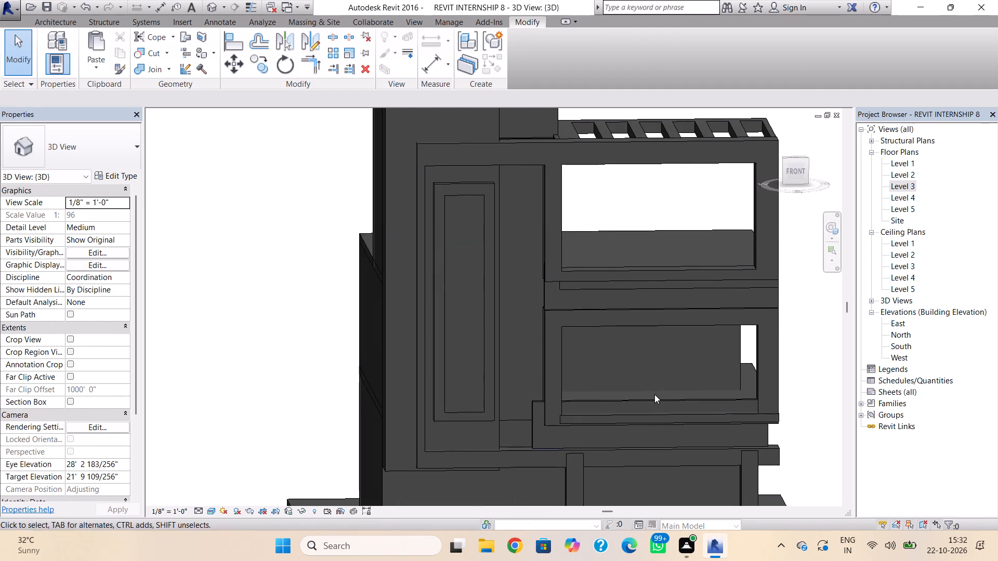
{"action": "left_click", "coordinate": [653, 399]}
{"action": "left_click_drag", "start_coordinate": [651, 396], "coordinate": [651, 419]}
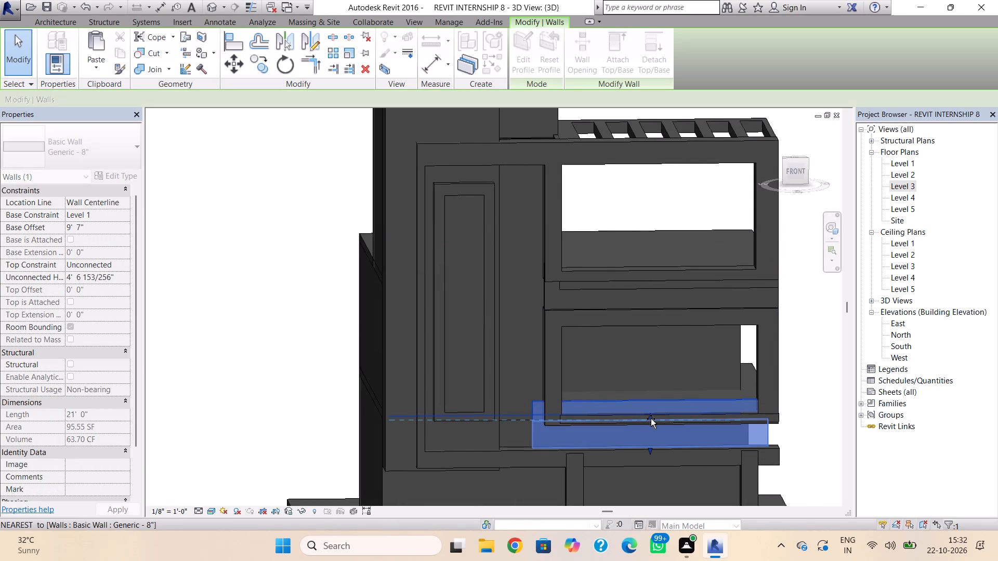
{"action": "left_click_drag", "start_coordinate": [651, 419], "coordinate": [651, 421]}
{"action": "key", "text": "Escape"}
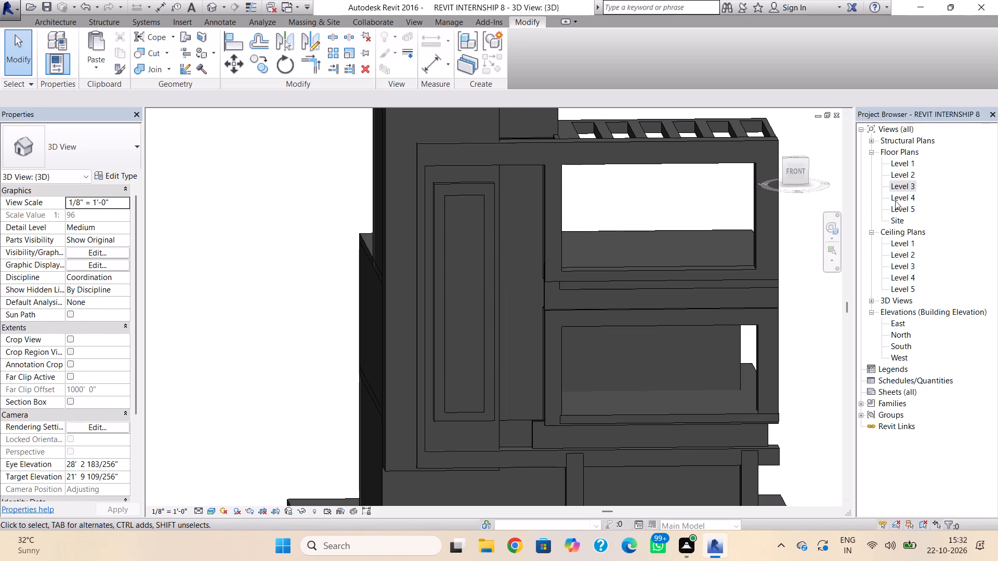
On the Level 3 plan, draw a Generic - 5" wall about 1' 10 1/2" long inside the frame's middle pillar, up to Level 4.
{"action": "double_click", "coordinate": [899, 185]}
{"action": "scroll", "coordinate": [411, 311], "scroll_direction": "down", "scroll_amount": 1}
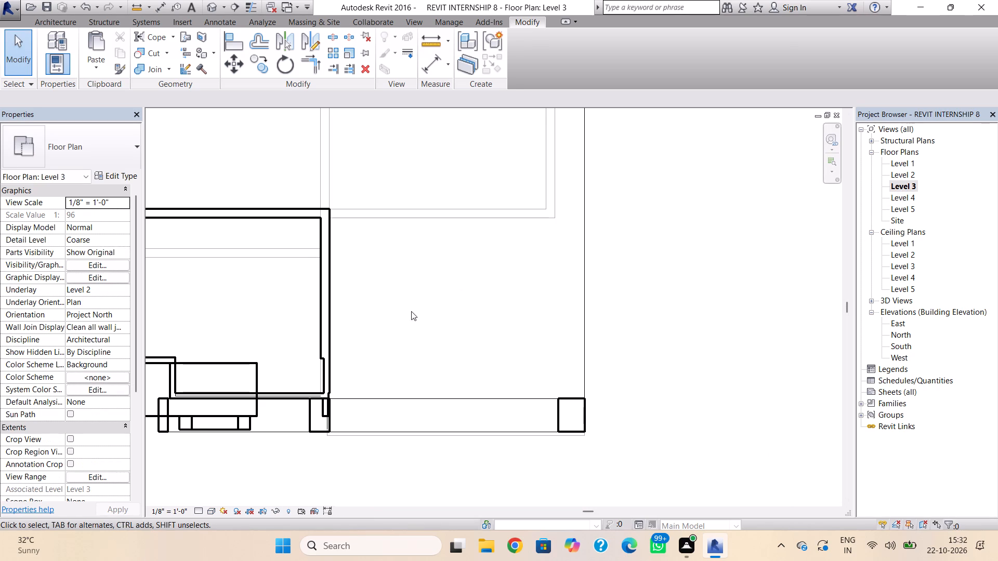
{"action": "scroll", "coordinate": [353, 400], "scroll_direction": "up", "scroll_amount": 9}
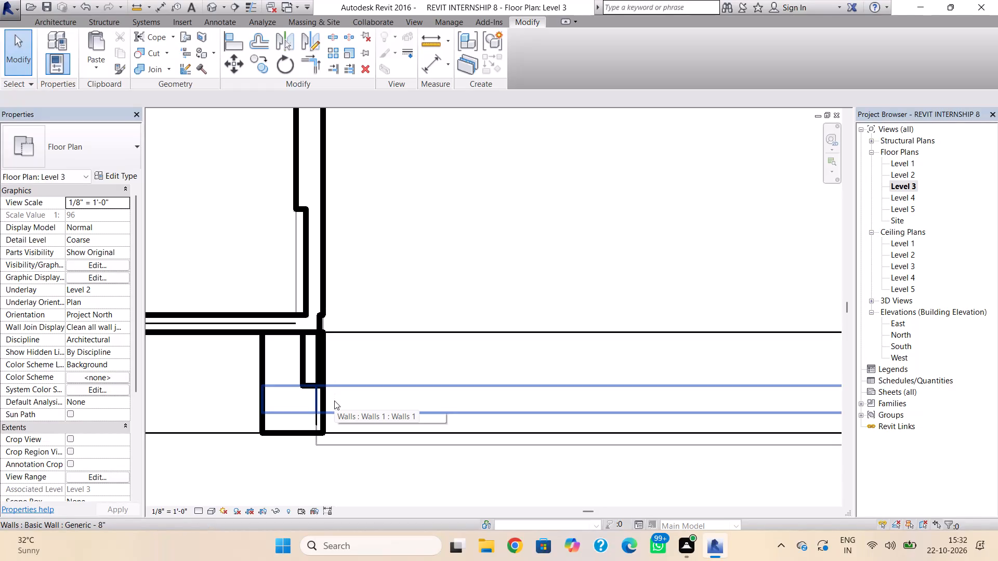
{"action": "left_click", "coordinate": [43, 23]}
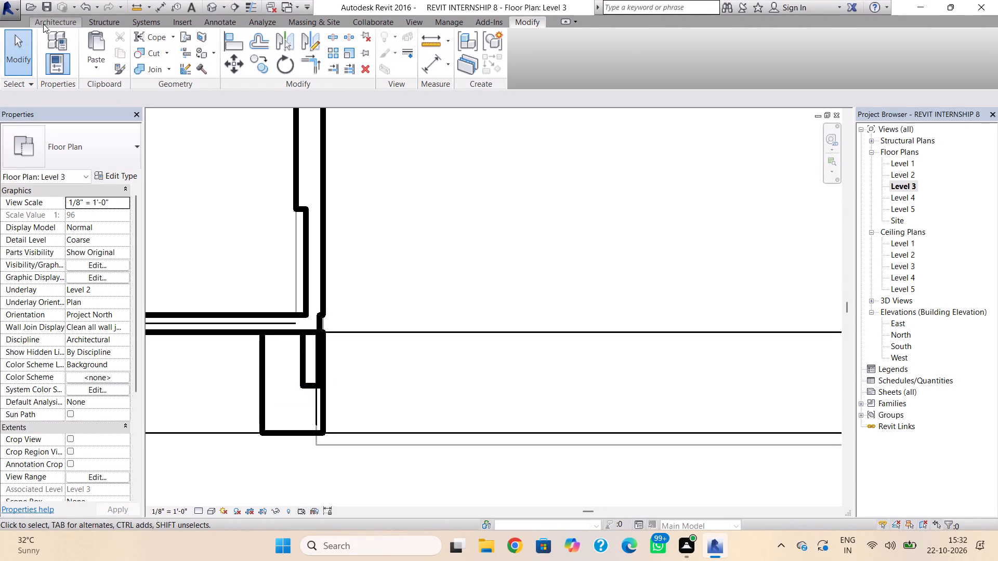
{"action": "left_click", "coordinate": [47, 33]}
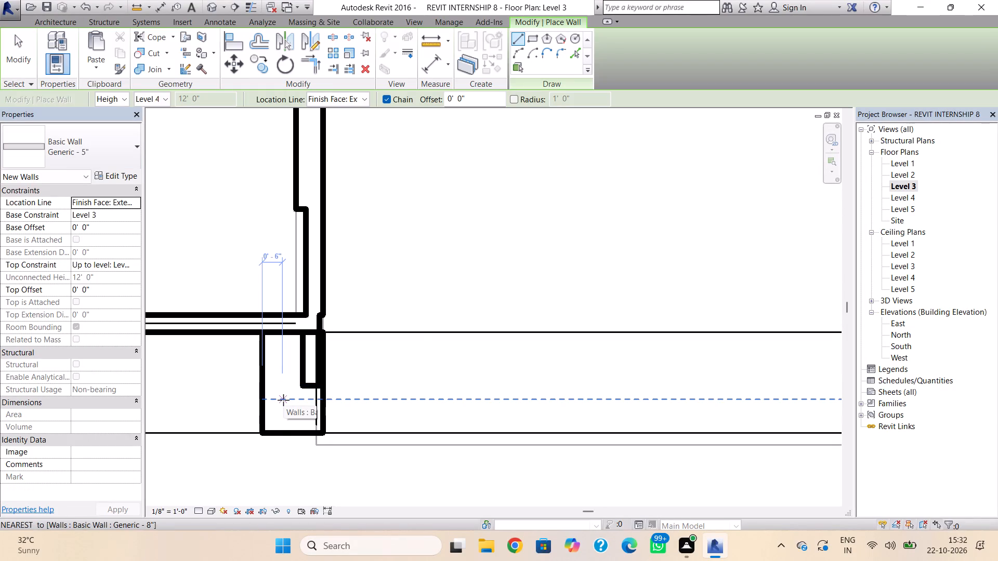
{"action": "left_click", "coordinate": [283, 400]}
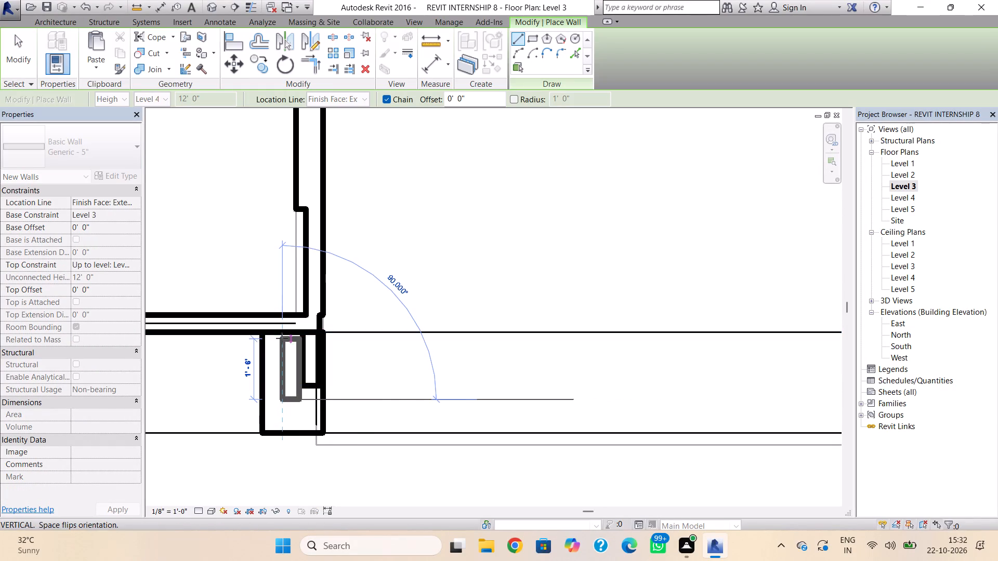
{"action": "left_click", "coordinate": [284, 335]}
{"action": "key", "text": "Escape"}
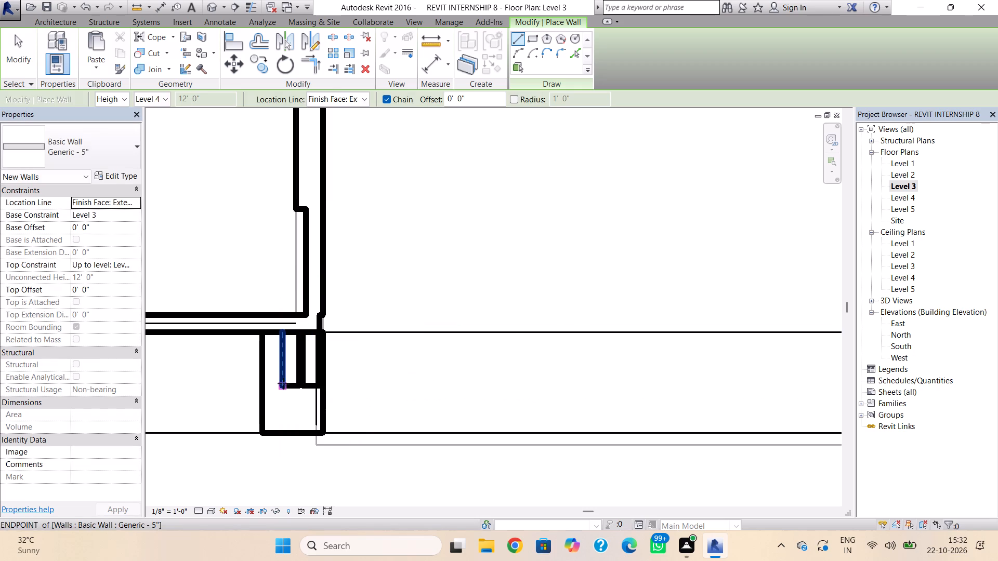
{"action": "key", "text": "Escape"}
Nudge the new short Generic - 5" wall six increments left to align with the middle pillar's left face.
{"action": "left_click", "coordinate": [283, 383]}
{"action": "key", "text": "Left"}
{"action": "key", "text": "Left"}
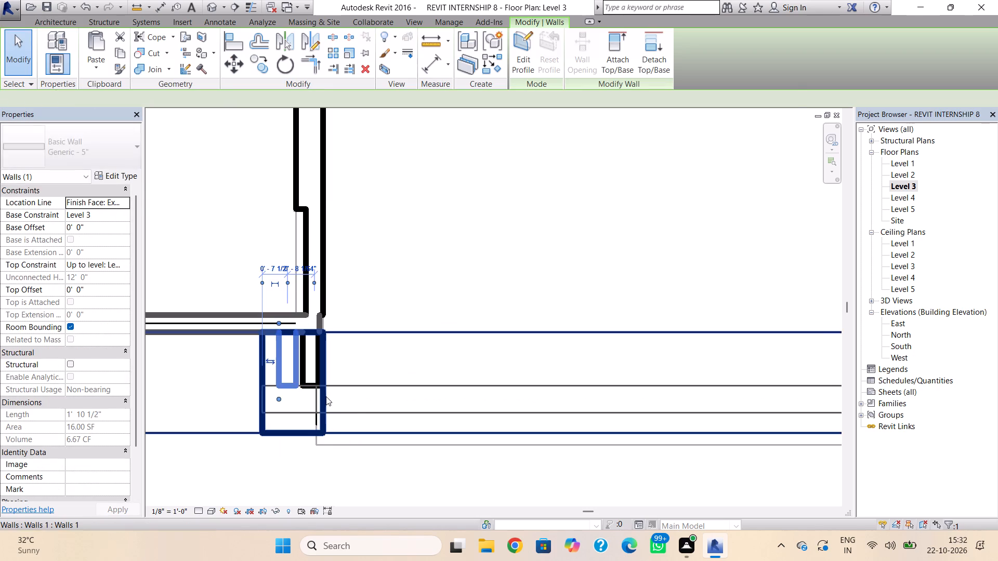
{"action": "key", "text": "Left"}
{"action": "key", "text": "Left"}
{"action": "key", "text": "Left"}
{"action": "key", "text": "Left"}
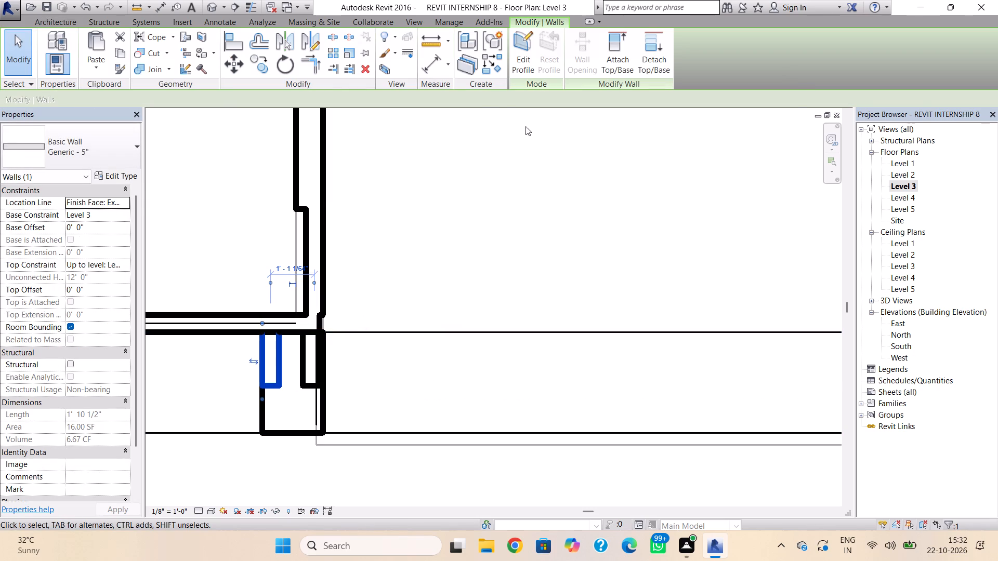
{"action": "left_click", "coordinate": [208, 6]}
{"action": "right_click_drag", "start_coordinate": [506, 313], "coordinate": [586, 335], "text": "shift"}
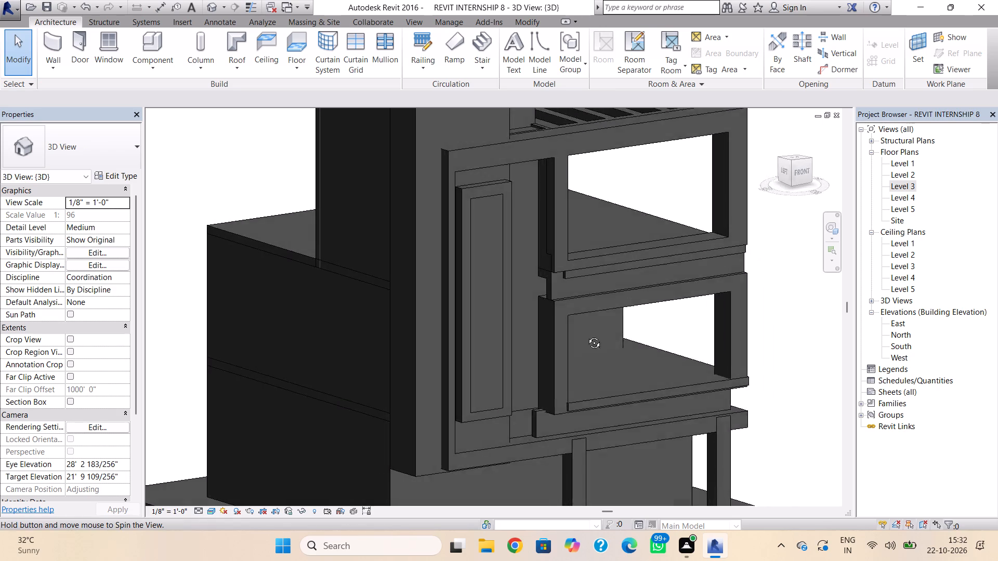
{"action": "right_click_drag", "start_coordinate": [586, 335], "coordinate": [616, 369], "text": "shift"}
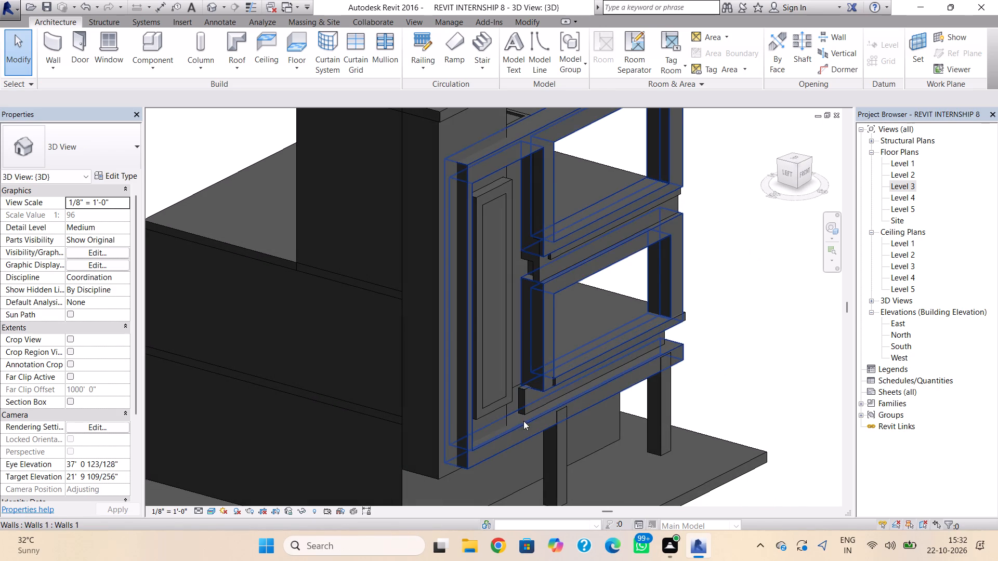
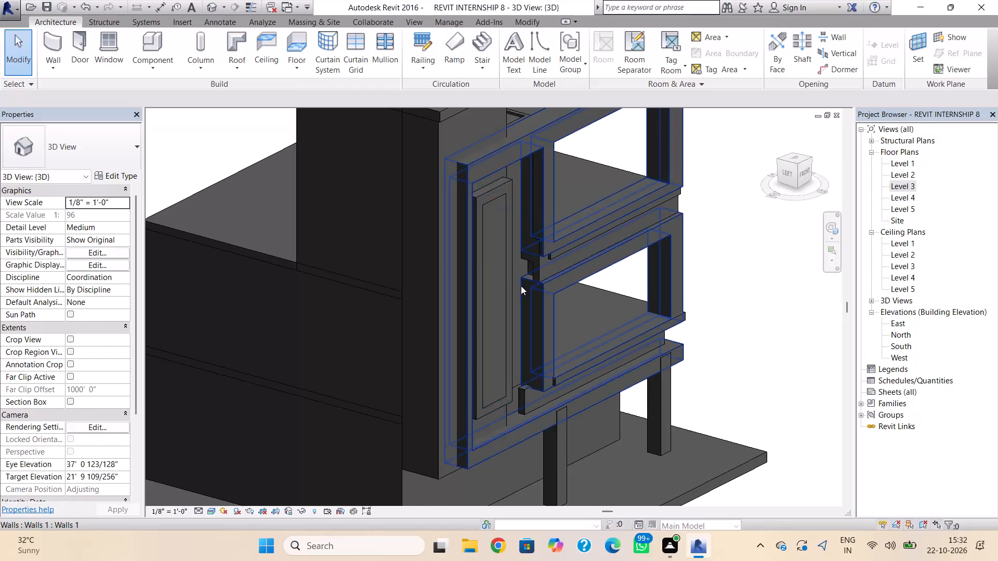
Extend the base of the short Generic - 5" wall down to the lower balcony frame's top edge, at a -1' 10" base offset.
{"action": "scroll", "coordinate": [521, 288], "scroll_direction": "up", "scroll_amount": 3}
{"action": "key", "text": "Escape"}
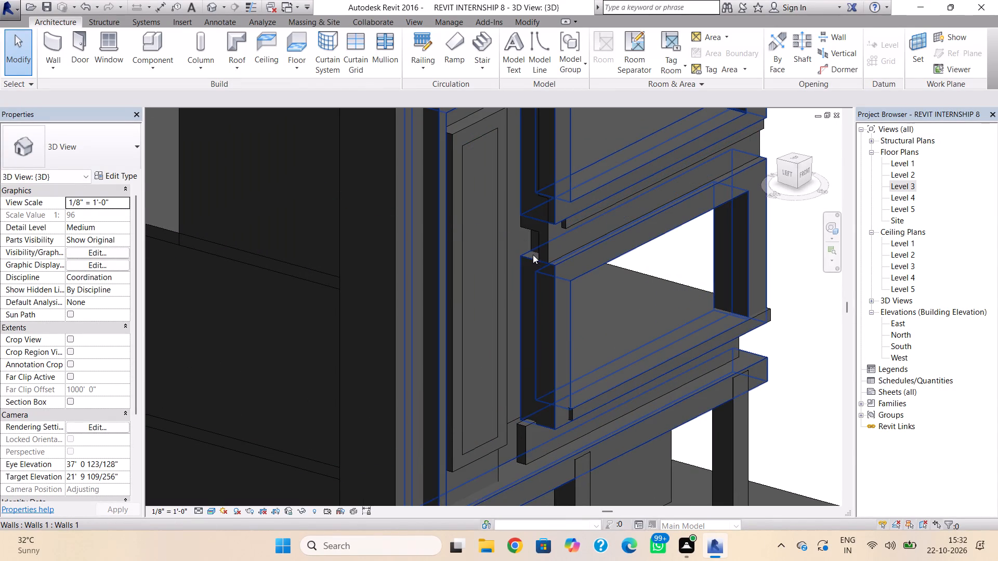
{"action": "scroll", "coordinate": [531, 253], "scroll_direction": "up", "scroll_amount": 2}
{"action": "right_click_drag", "start_coordinate": [649, 318], "coordinate": [574, 324], "text": "shift"}
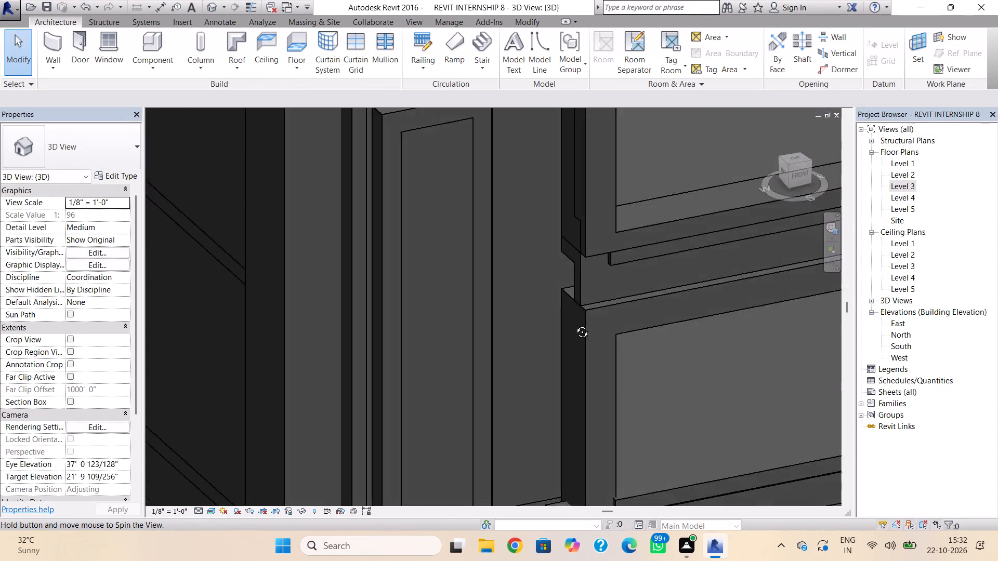
{"action": "right_click_drag", "start_coordinate": [574, 324], "coordinate": [673, 259], "text": "shift"}
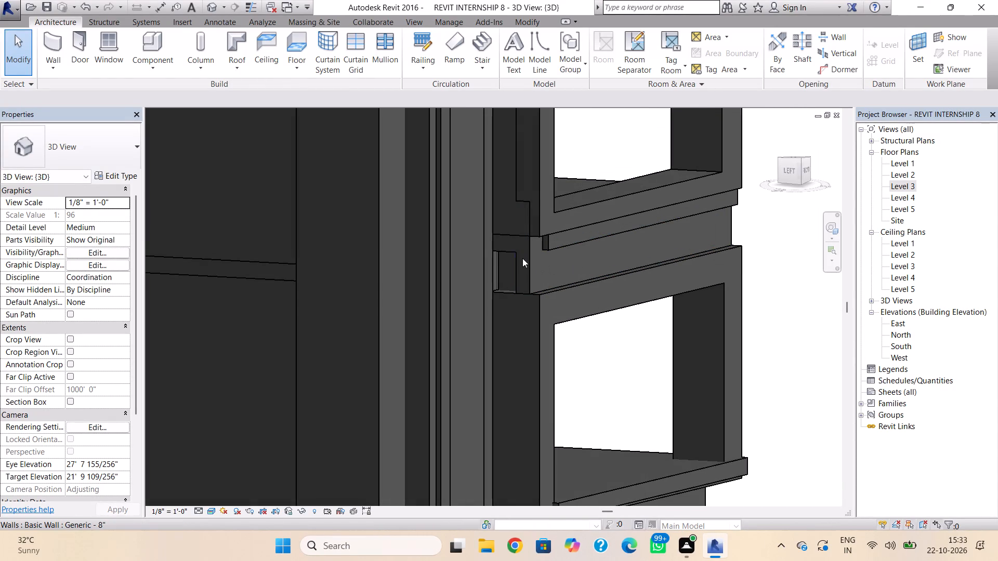
{"action": "left_click", "coordinate": [509, 247]}
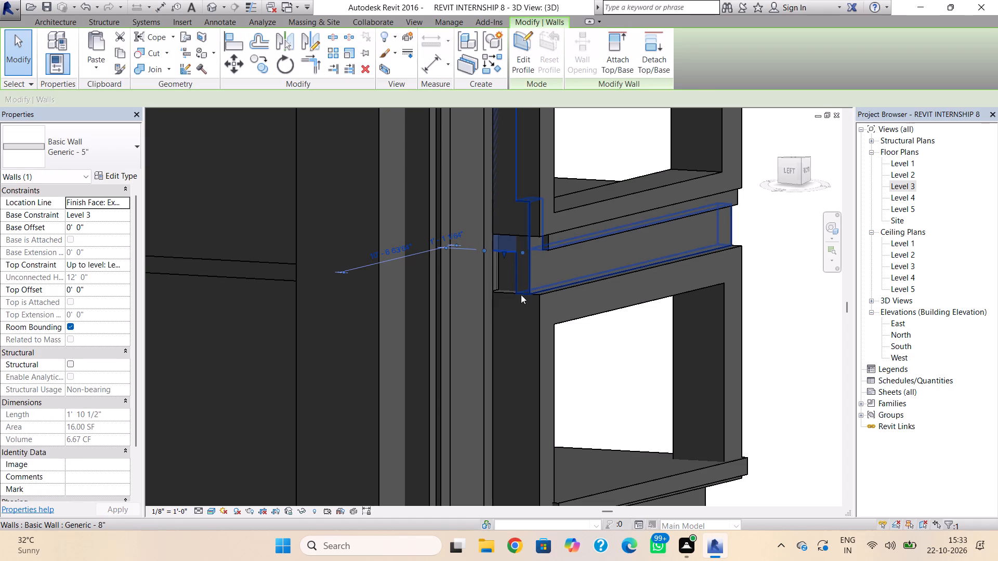
{"action": "scroll", "coordinate": [515, 316], "scroll_direction": "down", "scroll_amount": 1}
{"action": "middle_click_drag", "start_coordinate": [514, 316], "coordinate": [519, 265]}
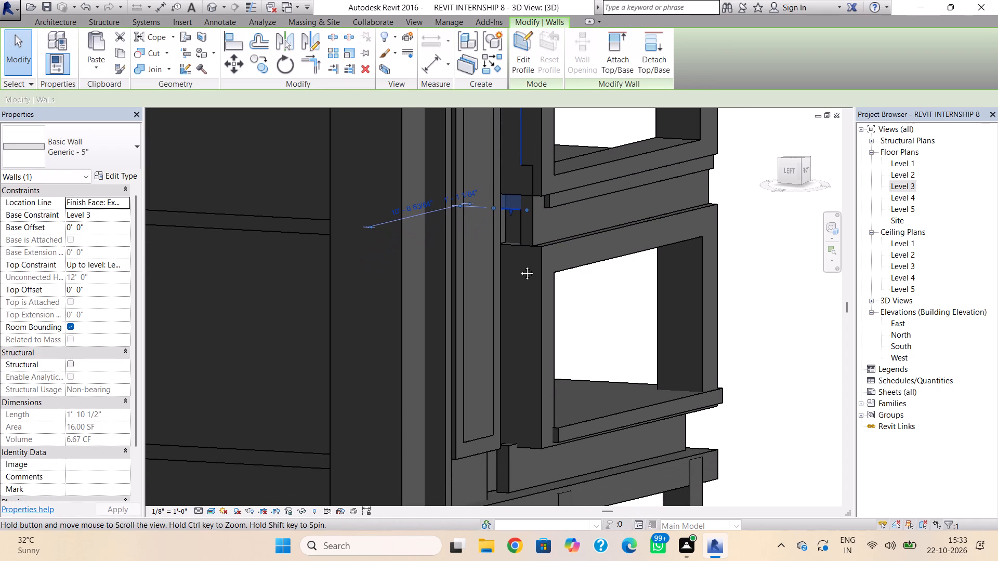
{"action": "middle_click_drag", "start_coordinate": [519, 265], "coordinate": [516, 285]}
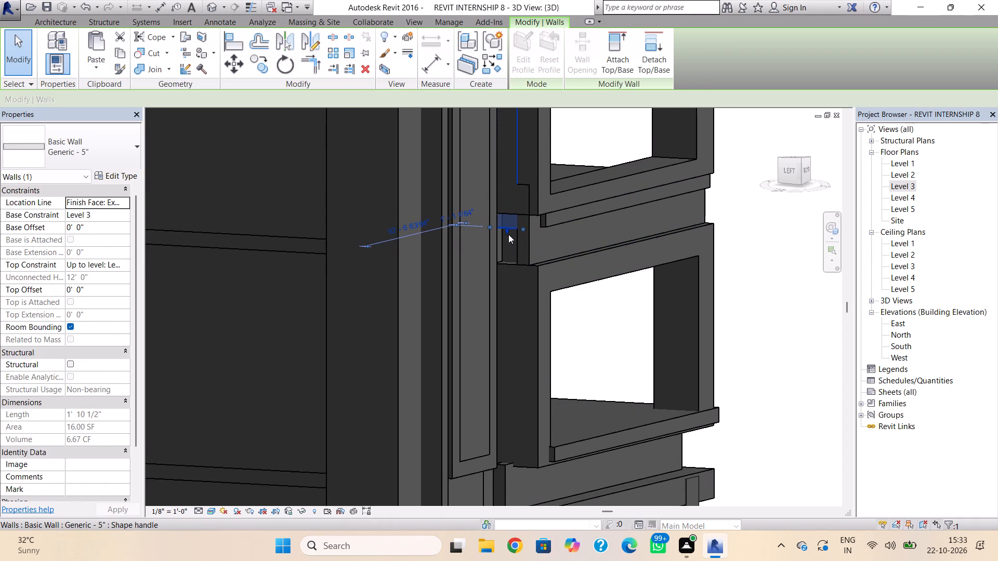
{"action": "left_click_drag", "start_coordinate": [508, 234], "coordinate": [509, 263]}
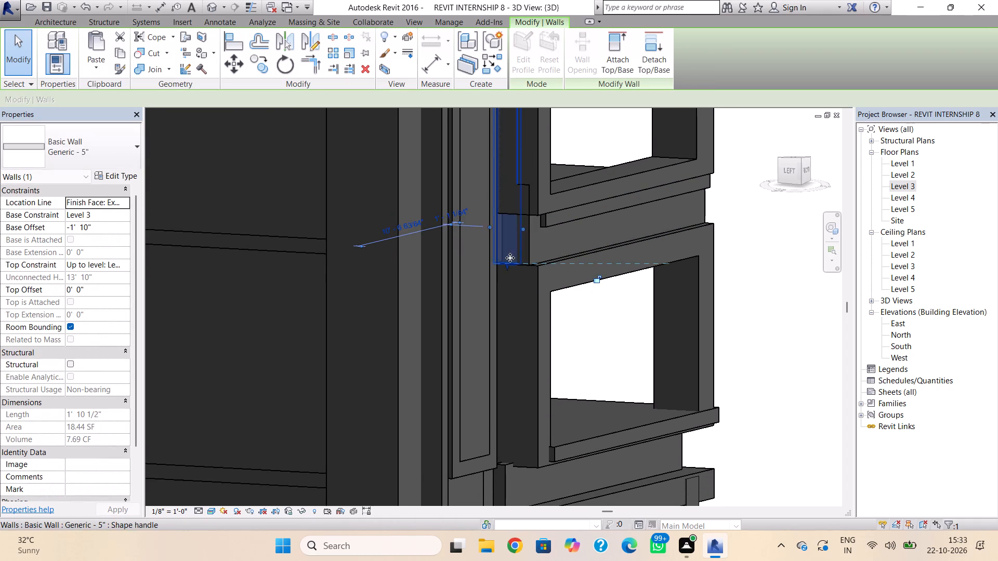
Lower the top of the short Generic - 5" wall to the upper frame's underside, at a -11' 3" top offset.
{"action": "scroll", "coordinate": [510, 256], "scroll_direction": "down", "scroll_amount": 3}
{"action": "middle_click_drag", "start_coordinate": [507, 272], "coordinate": [470, 384]}
{"action": "left_click_drag", "start_coordinate": [470, 193], "coordinate": [470, 196]}
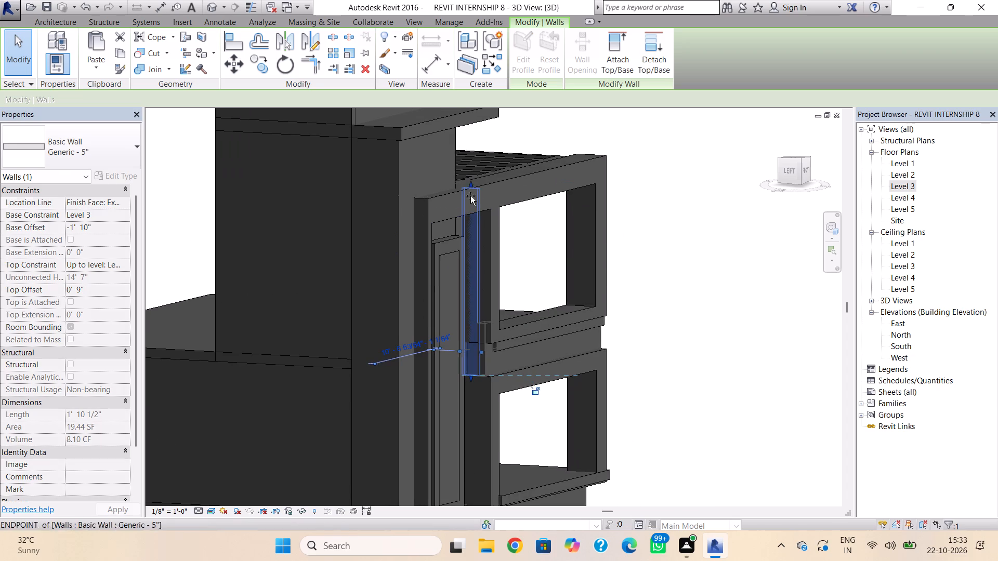
{"action": "left_click_drag", "start_coordinate": [470, 196], "coordinate": [477, 343]}
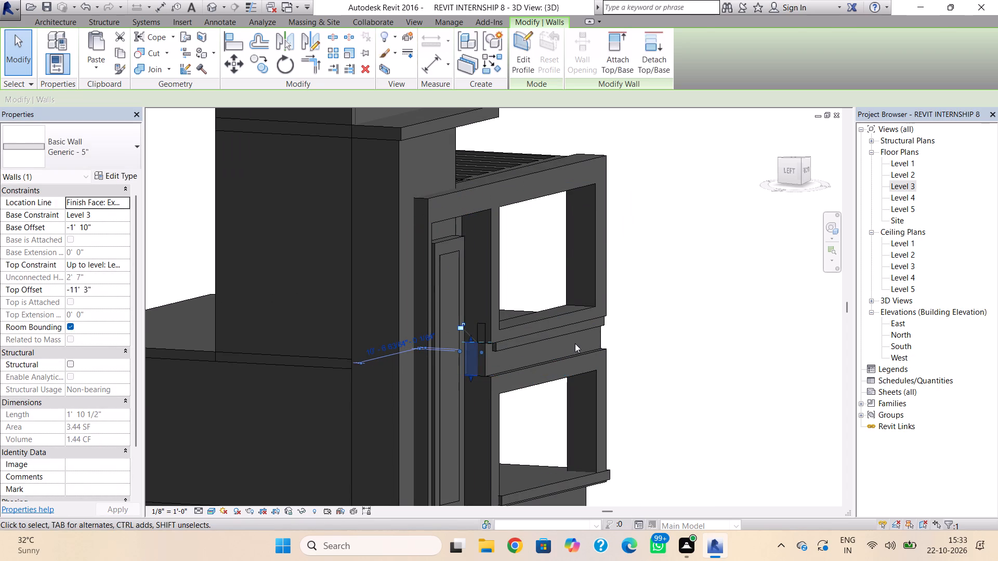
{"action": "key", "text": "Escape"}
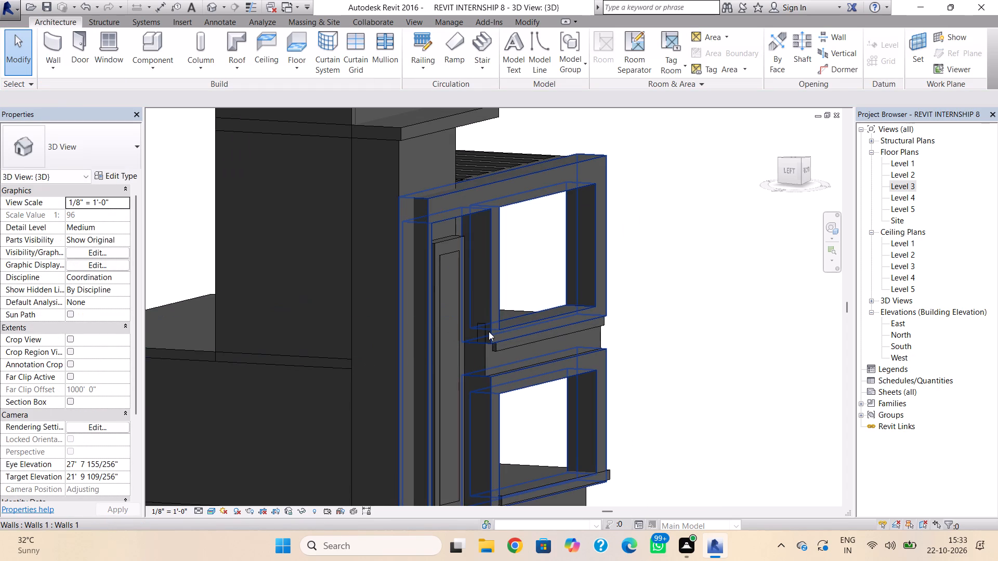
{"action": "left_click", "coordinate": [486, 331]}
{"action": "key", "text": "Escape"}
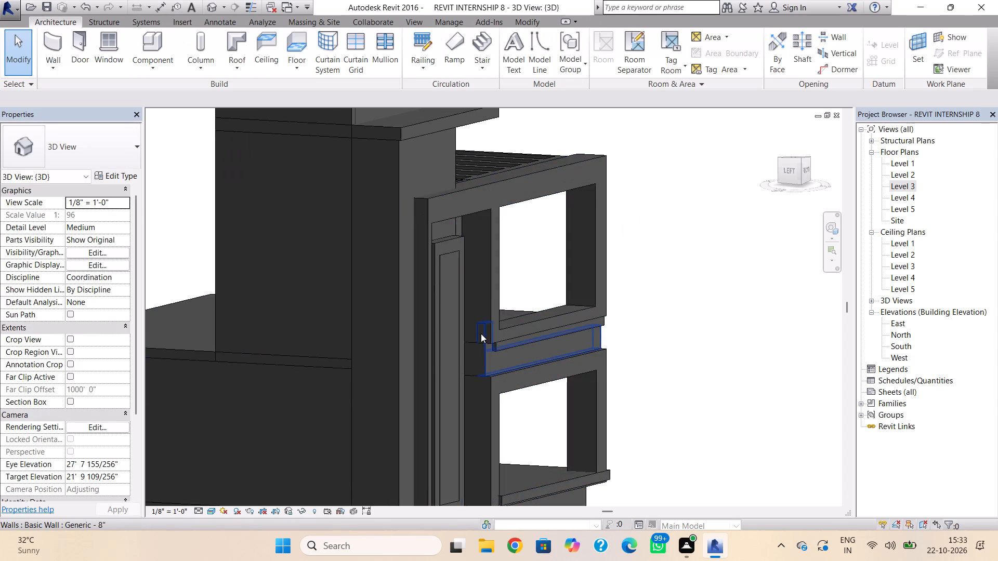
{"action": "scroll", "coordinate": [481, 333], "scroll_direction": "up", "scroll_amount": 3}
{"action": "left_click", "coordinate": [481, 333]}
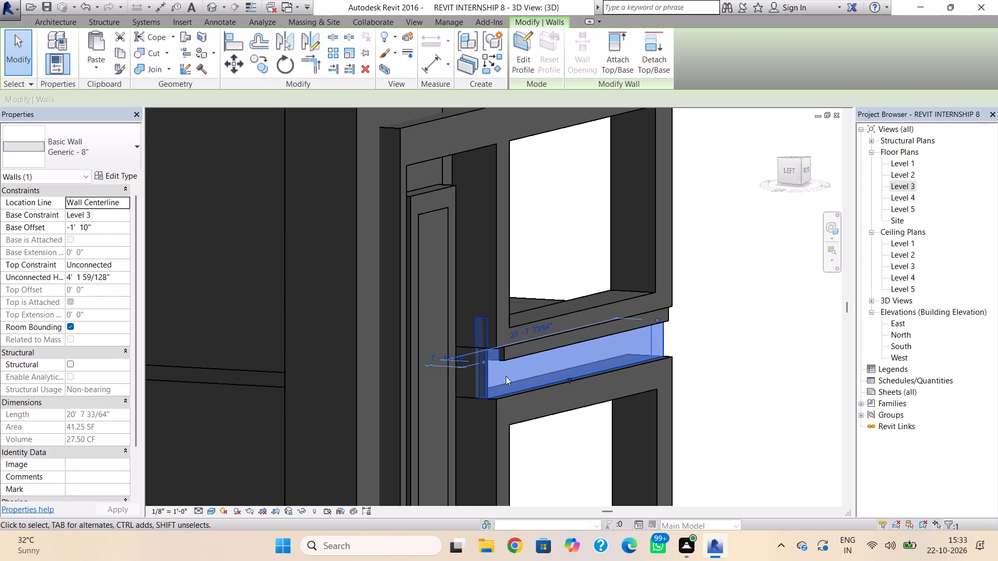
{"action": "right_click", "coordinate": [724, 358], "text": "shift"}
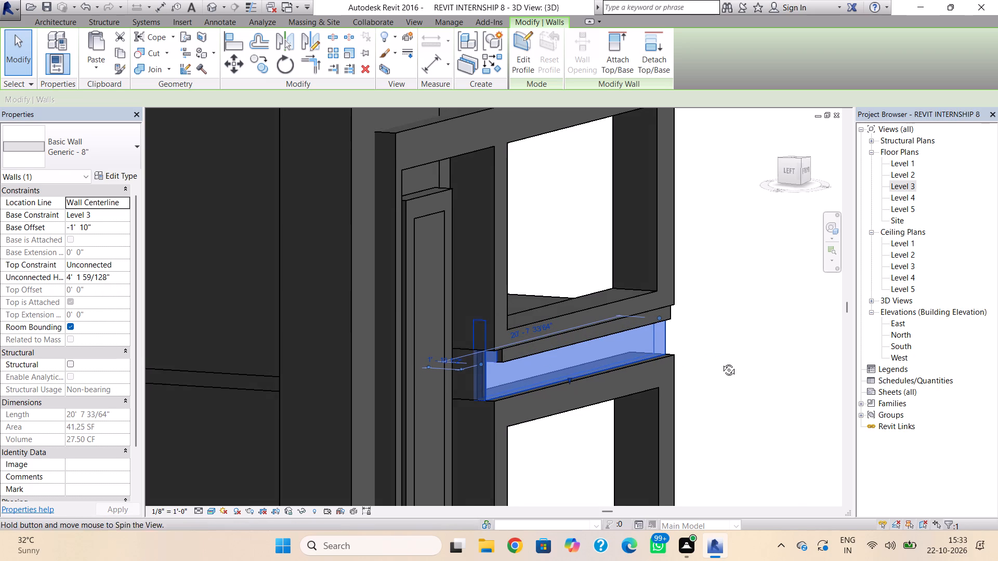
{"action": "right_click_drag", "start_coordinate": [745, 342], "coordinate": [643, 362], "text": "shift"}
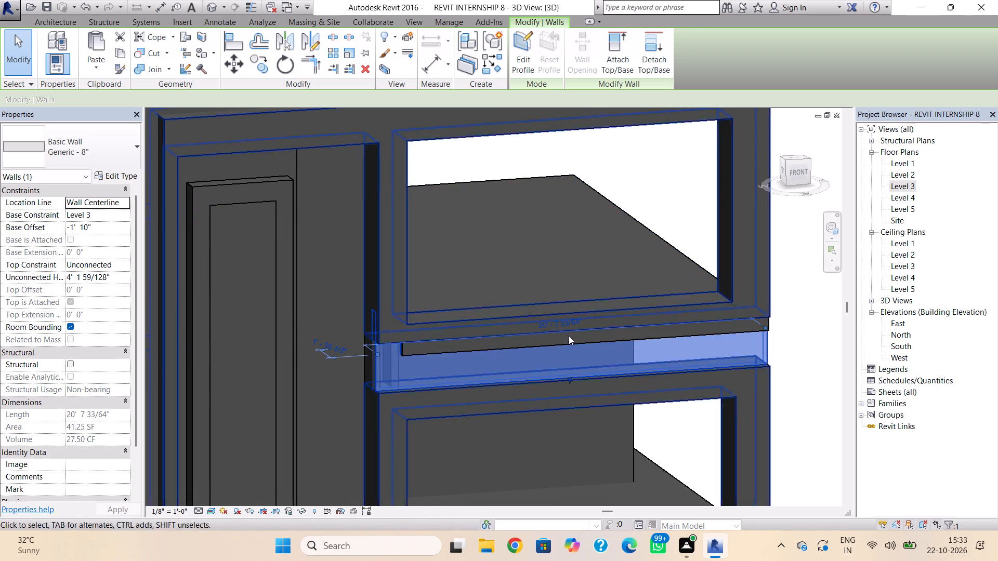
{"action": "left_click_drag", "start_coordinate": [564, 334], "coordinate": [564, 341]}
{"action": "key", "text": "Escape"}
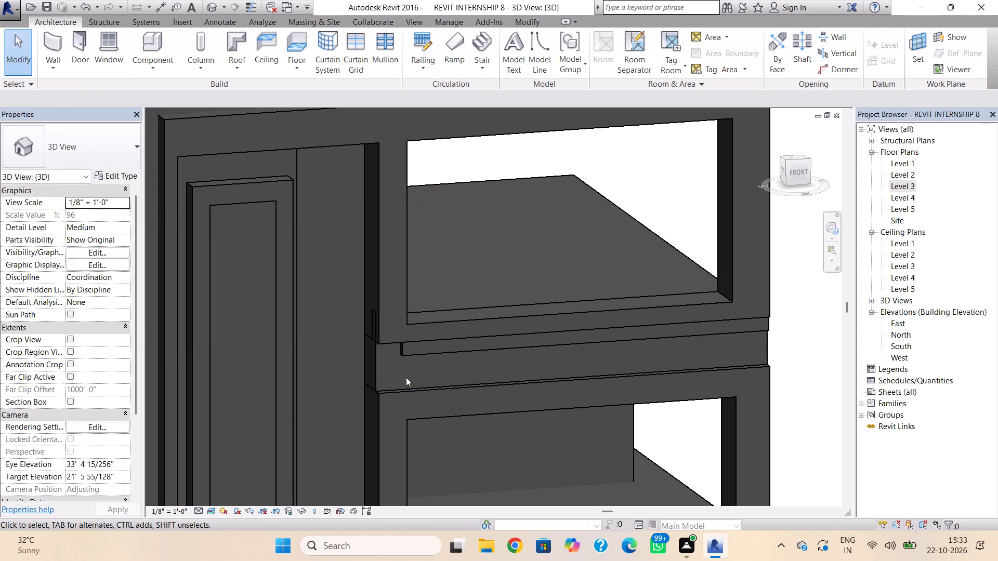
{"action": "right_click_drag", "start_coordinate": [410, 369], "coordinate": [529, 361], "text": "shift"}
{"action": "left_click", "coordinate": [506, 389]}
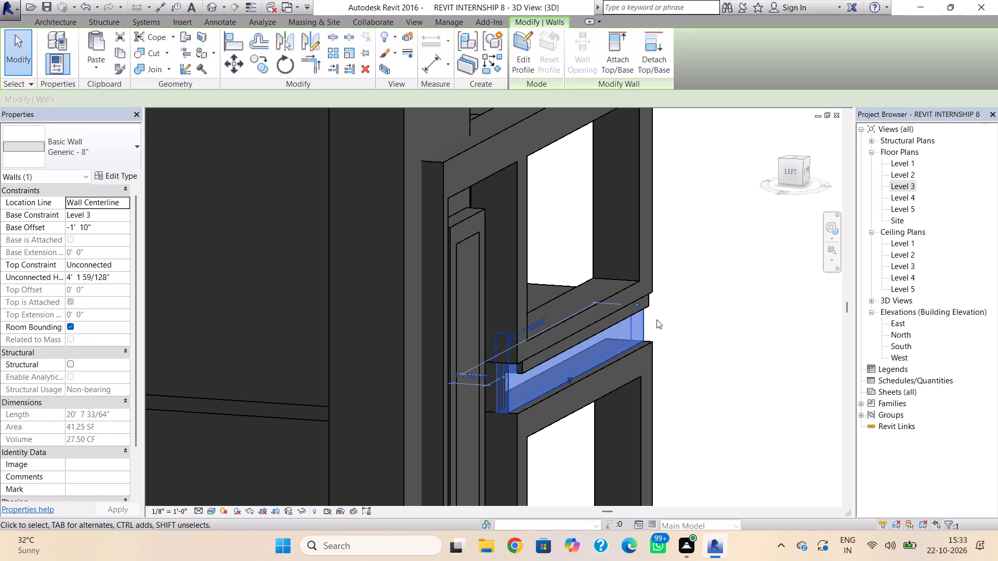
Edit the Level 3 Generic - 9" roof footprint, nudging its 19' 6" front boundary line six increments inward on the Level 3 plan.
{"action": "double_click", "coordinate": [647, 305]}
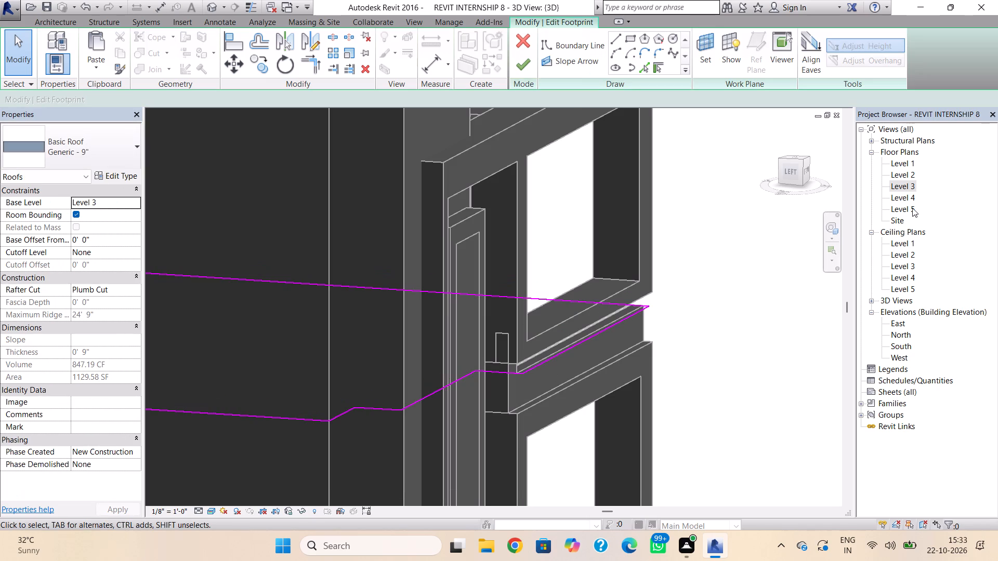
{"action": "left_click", "coordinate": [910, 185]}
{"action": "left_click", "coordinate": [910, 185]}
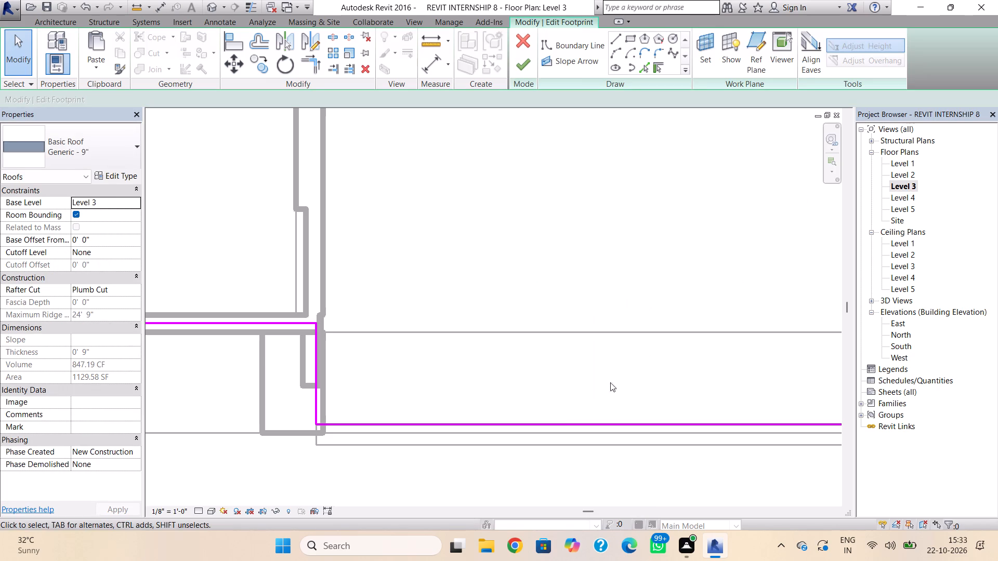
{"action": "left_click", "coordinate": [559, 420]}
{"action": "middle_click_drag", "start_coordinate": [565, 415], "coordinate": [449, 402]}
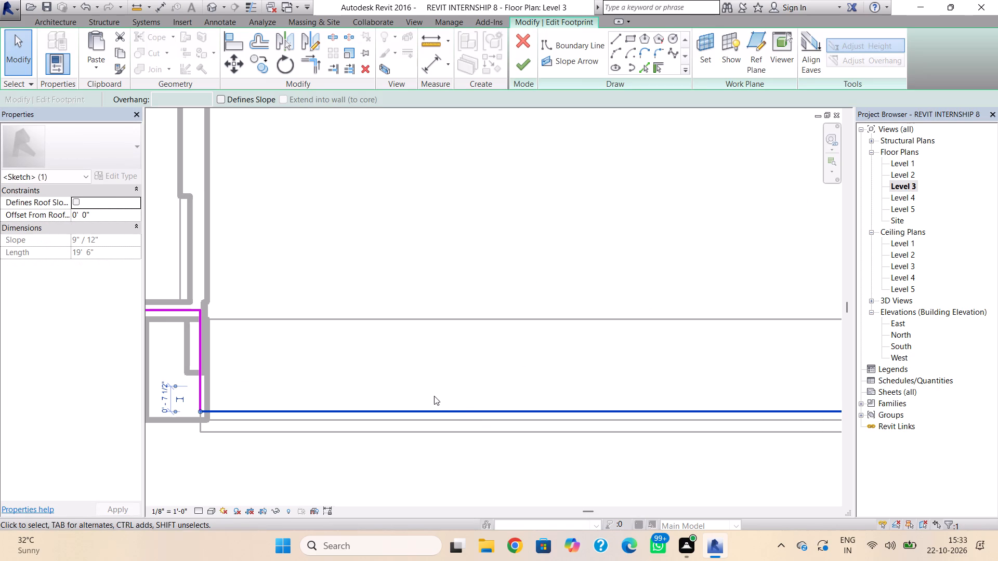
{"action": "key", "text": "Up"}
{"action": "key", "text": "Up"}
{"action": "key", "text": "Up"}
{"action": "key", "text": "Up"}
{"action": "key", "text": "Up"}
{"action": "key", "text": "Up"}
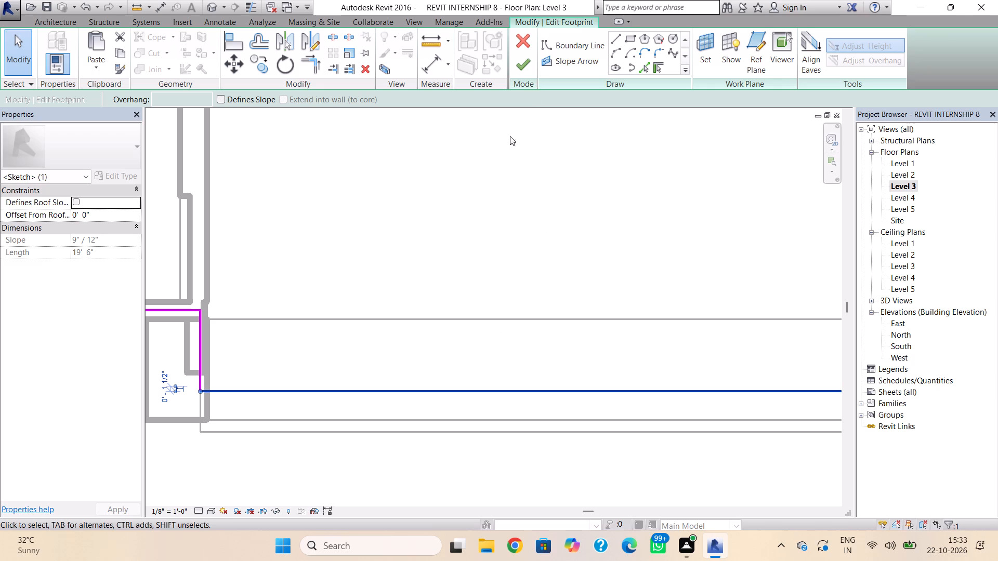
{"action": "left_click", "coordinate": [527, 62]}
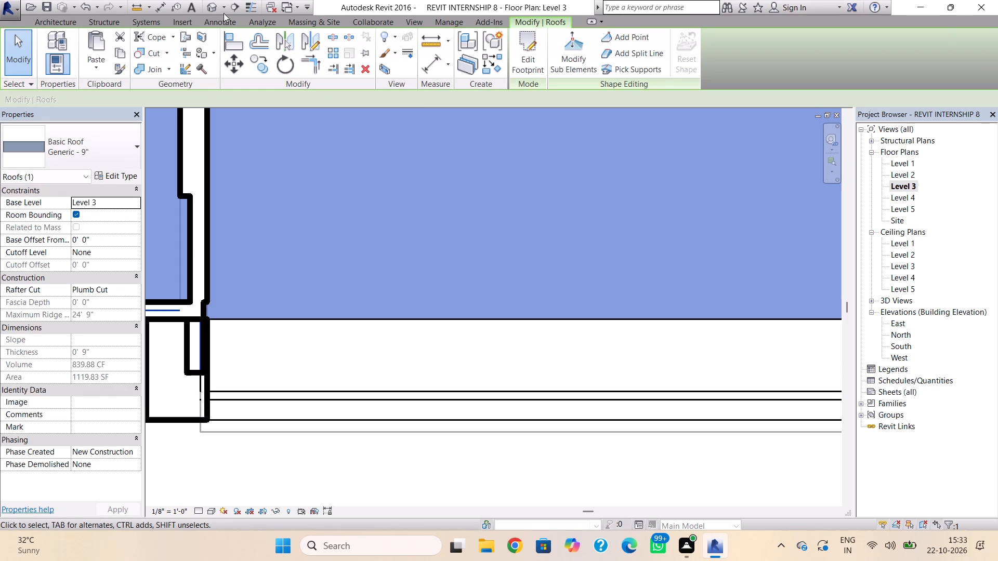
In the 3D view, set the unconnected height of the Generic - 8" wall between the two balcony frames to 3' 0".
{"action": "left_click", "coordinate": [216, 5]}
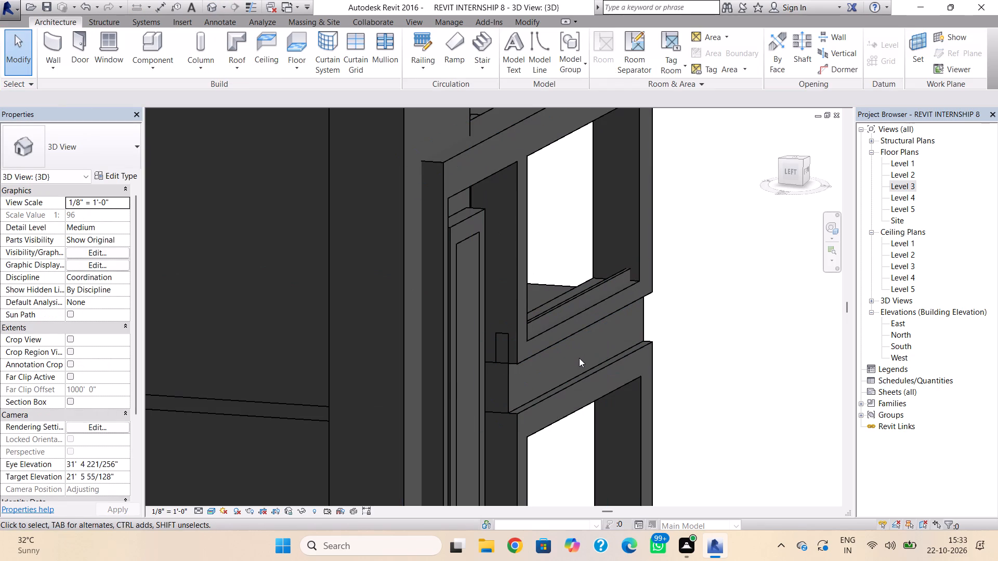
{"action": "key", "text": "Escape"}
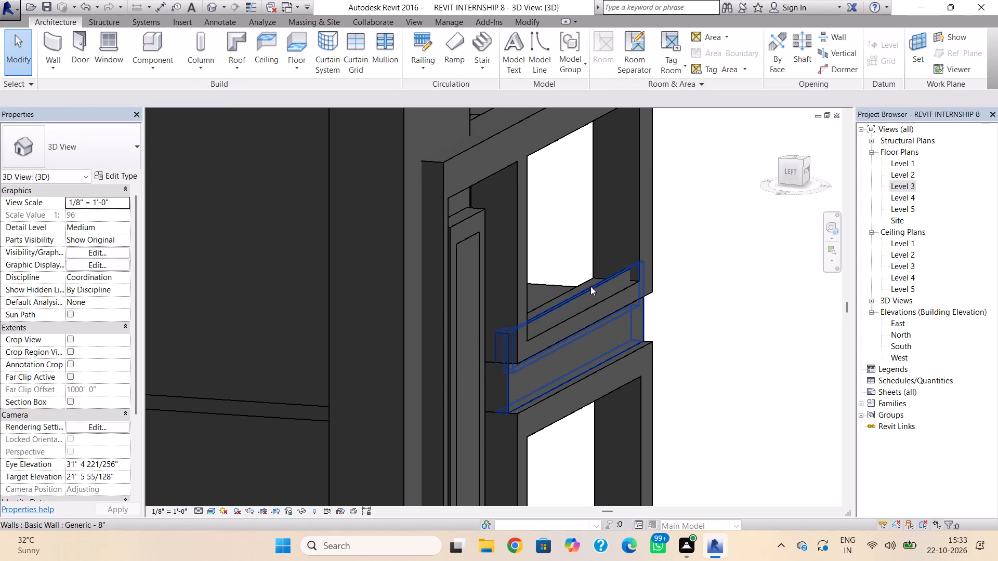
{"action": "left_click", "coordinate": [590, 286]}
{"action": "right_click_drag", "start_coordinate": [753, 352], "coordinate": [614, 314], "text": "shift"}
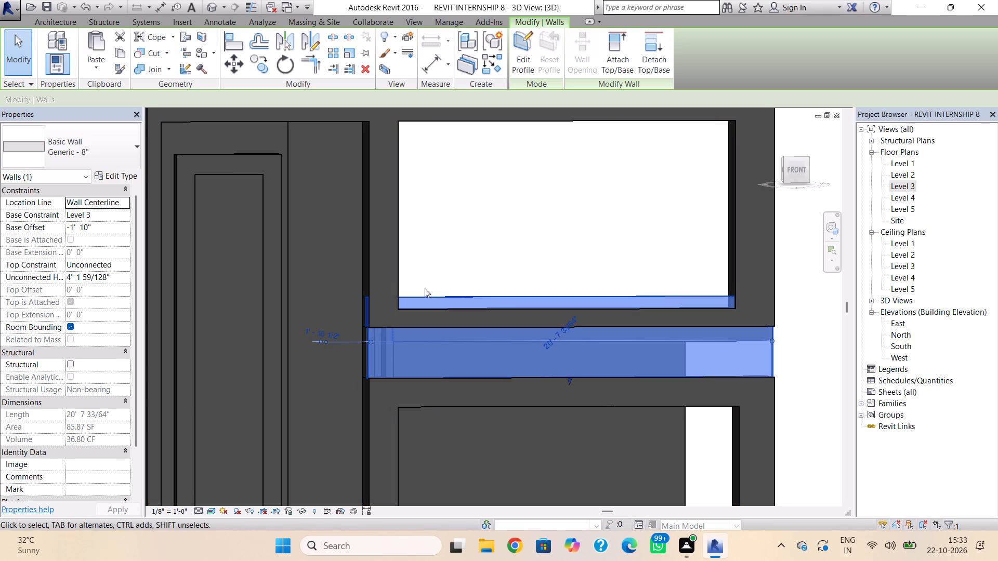
{"action": "left_click", "coordinate": [110, 275]}
{"action": "left_click_drag", "start_coordinate": [110, 275], "coordinate": [45, 291]}
{"action": "key", "text": "3"}
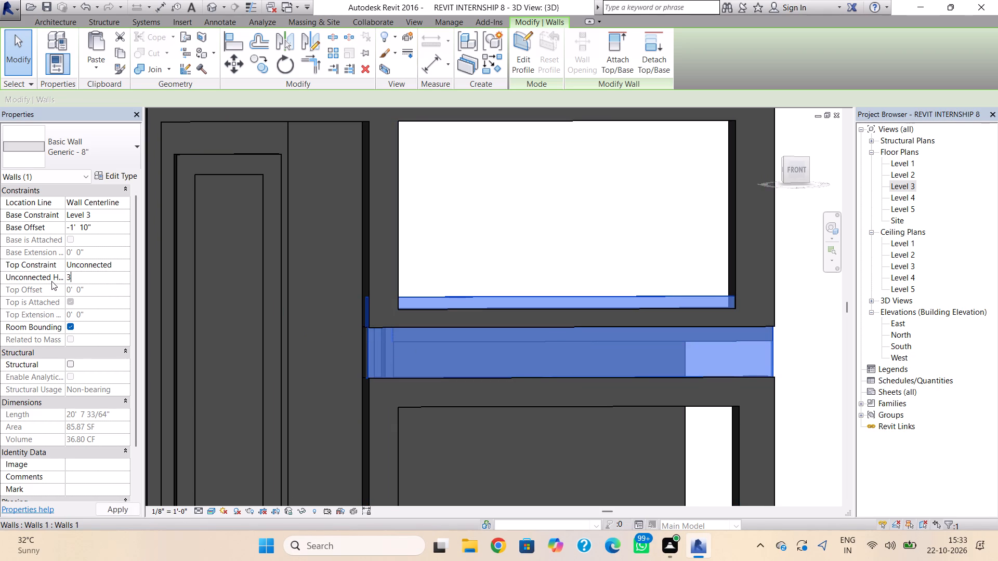
{"action": "key", "text": "apostrophe"}
{"action": "key", "text": "Return"}
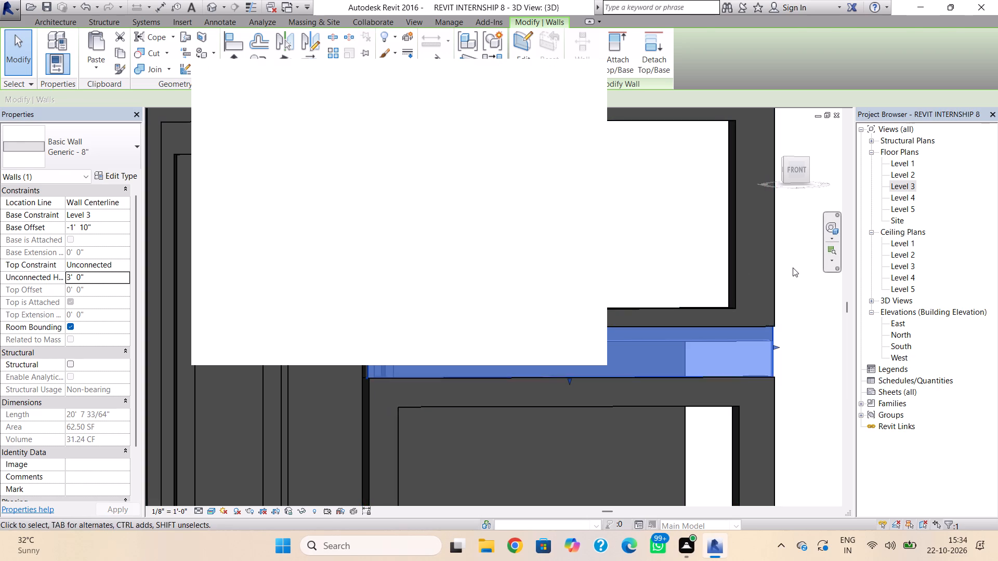
{"action": "left_click", "coordinate": [793, 268]}
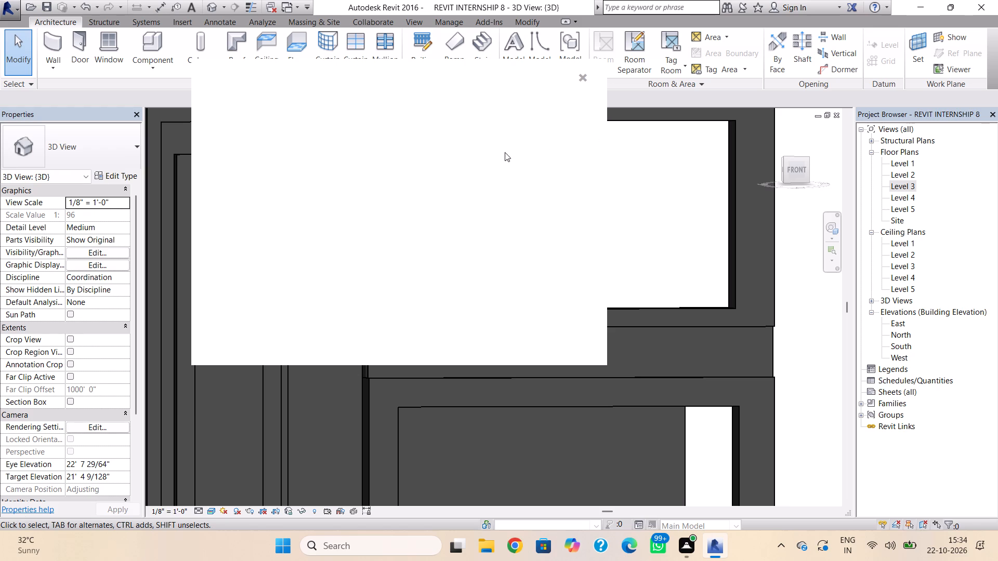
{"action": "left_click", "coordinate": [577, 76]}
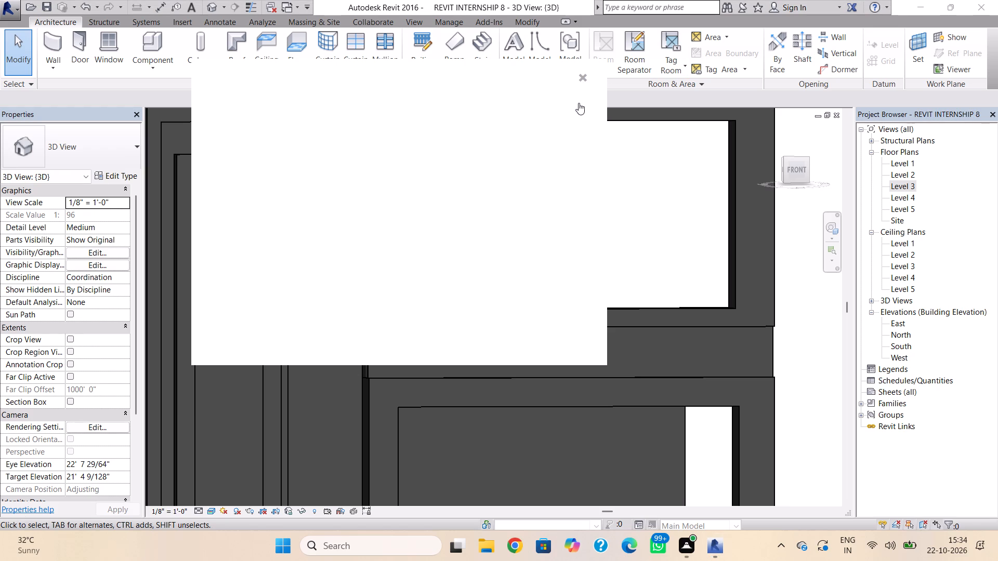
Examine the front elevation's frames, panels and infill walls from the front, below and left side.
{"action": "right_click_drag", "start_coordinate": [523, 205], "coordinate": [596, 234], "text": "shift"}
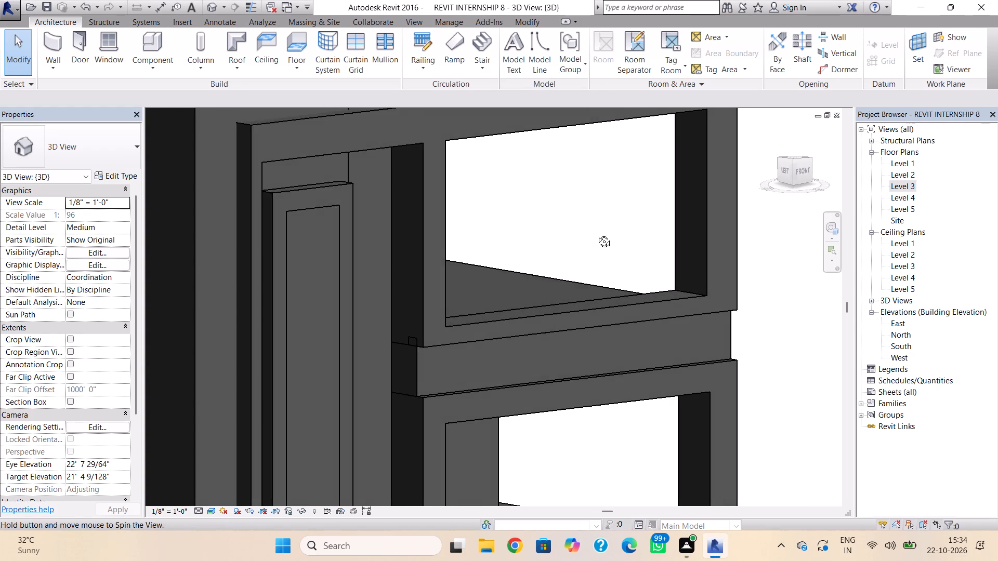
{"action": "right_click_drag", "start_coordinate": [596, 234], "coordinate": [526, 230], "text": "shift"}
{"action": "scroll", "coordinate": [534, 229], "scroll_direction": "down", "scroll_amount": 5}
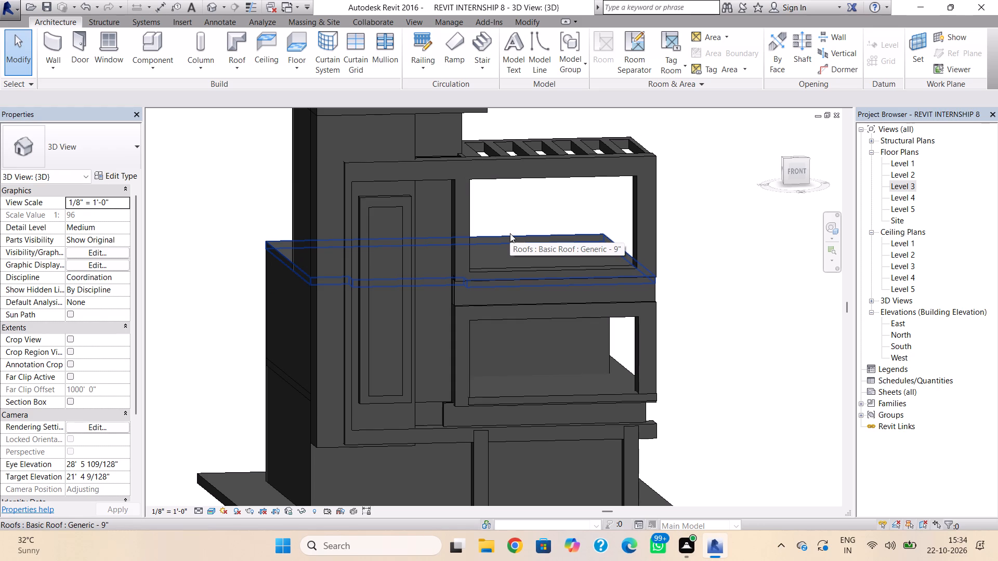
{"action": "scroll", "coordinate": [508, 249], "scroll_direction": "down", "scroll_amount": 1}
{"action": "middle_click_drag", "start_coordinate": [514, 283], "coordinate": [480, 340]}
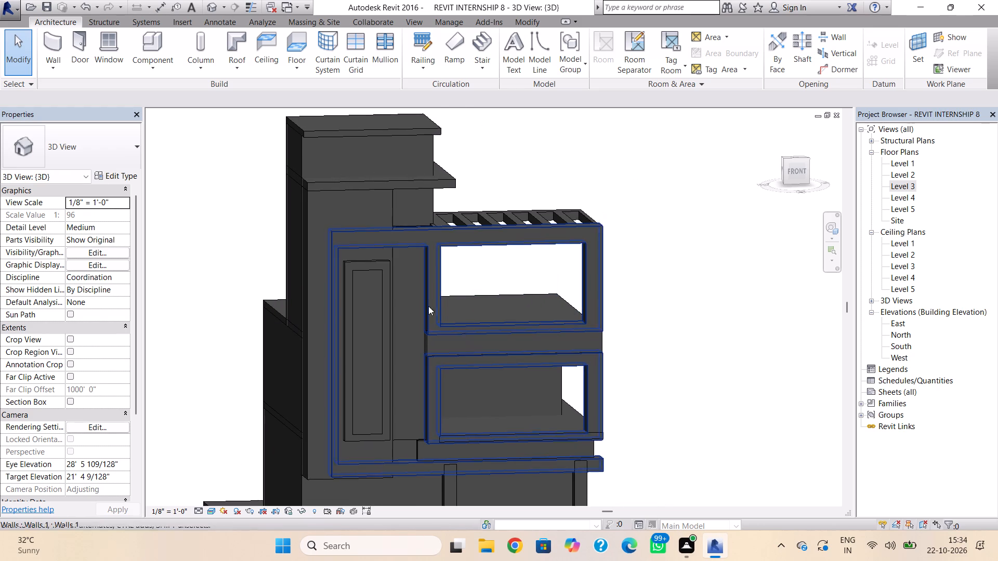
{"action": "right_click_drag", "start_coordinate": [392, 266], "coordinate": [352, 184], "text": "shift"}
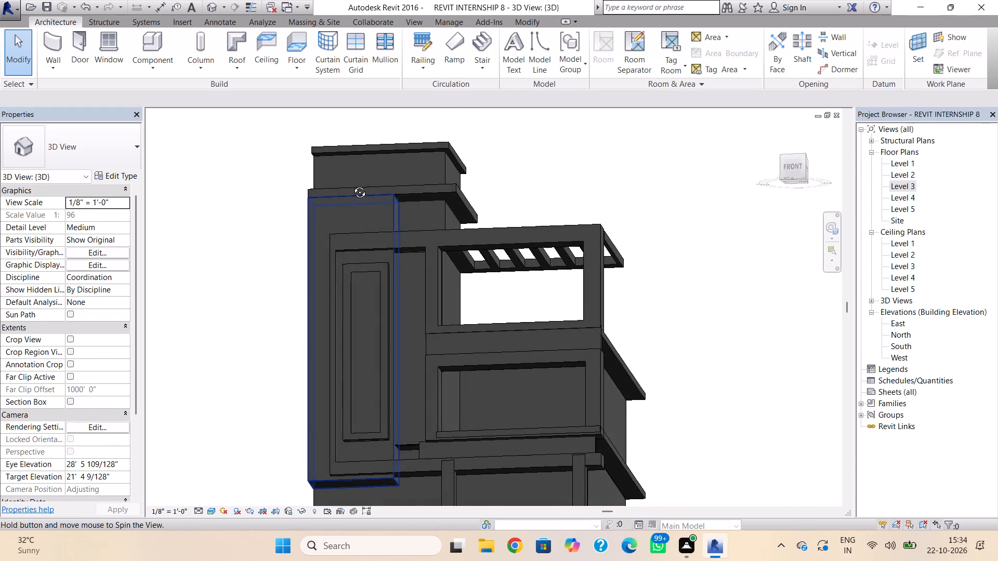
{"action": "right_click_drag", "start_coordinate": [352, 184], "coordinate": [502, 263], "text": "shift"}
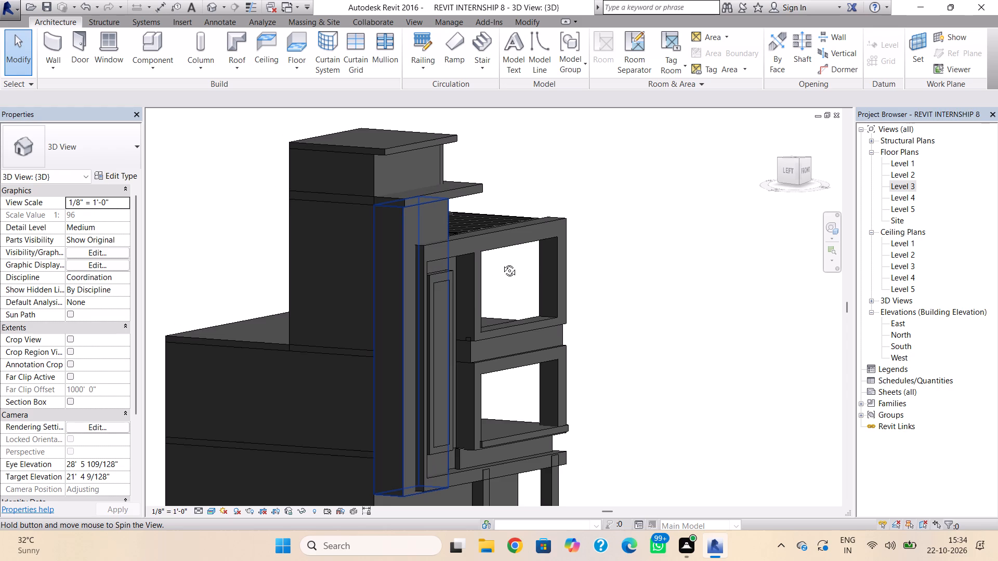
{"action": "right_click_drag", "start_coordinate": [502, 263], "coordinate": [356, 260], "text": "shift"}
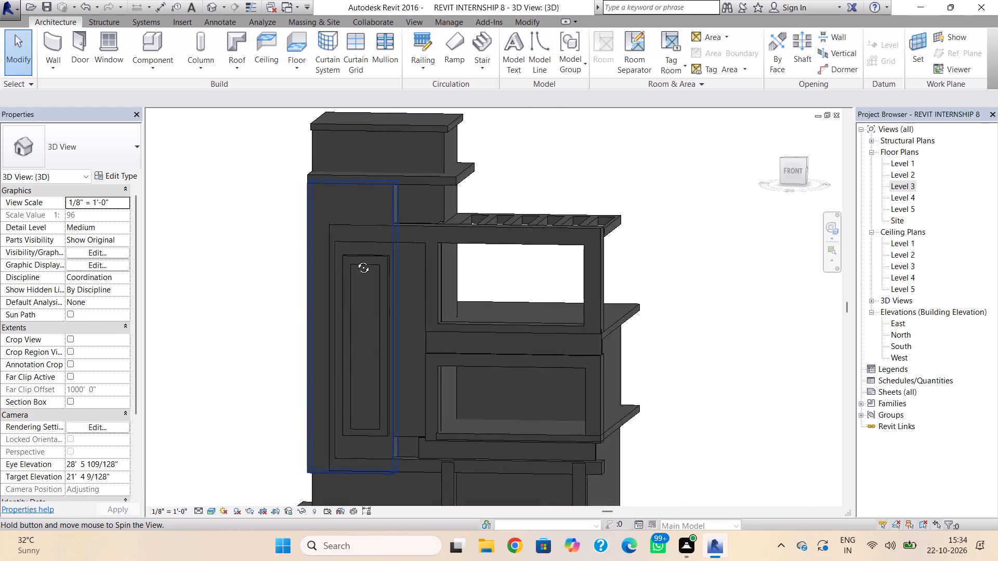
{"action": "right_click_drag", "start_coordinate": [356, 260], "coordinate": [365, 260], "text": "shift"}
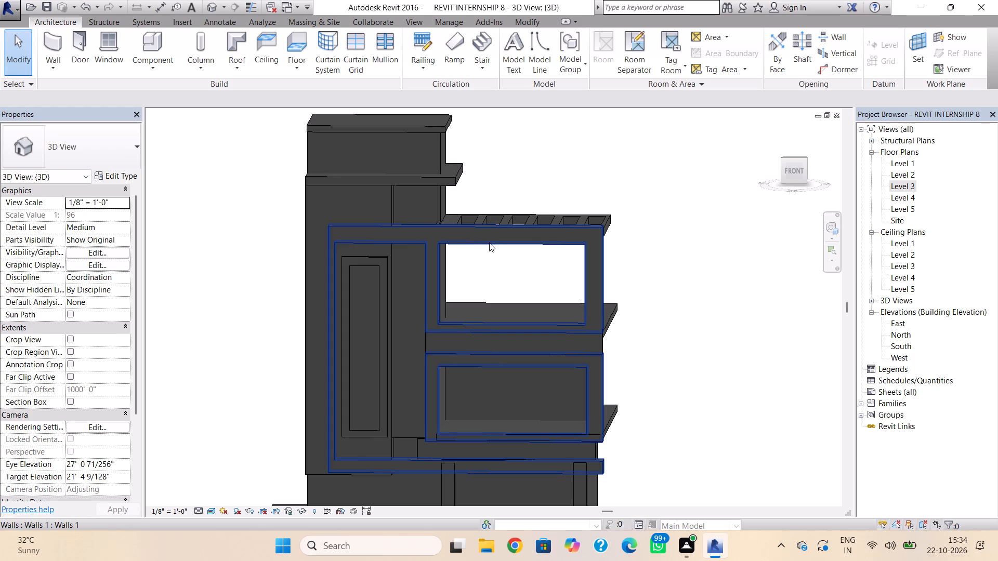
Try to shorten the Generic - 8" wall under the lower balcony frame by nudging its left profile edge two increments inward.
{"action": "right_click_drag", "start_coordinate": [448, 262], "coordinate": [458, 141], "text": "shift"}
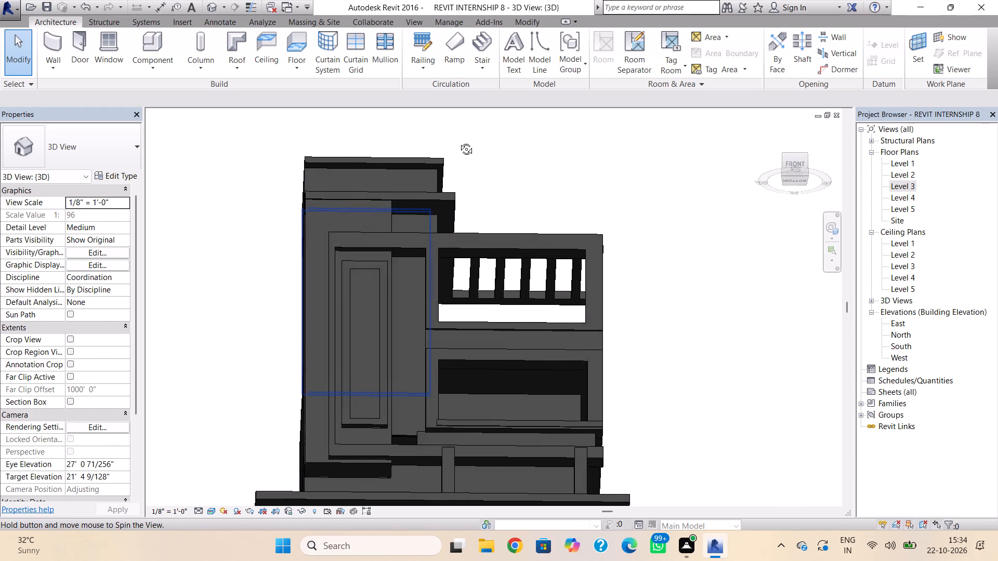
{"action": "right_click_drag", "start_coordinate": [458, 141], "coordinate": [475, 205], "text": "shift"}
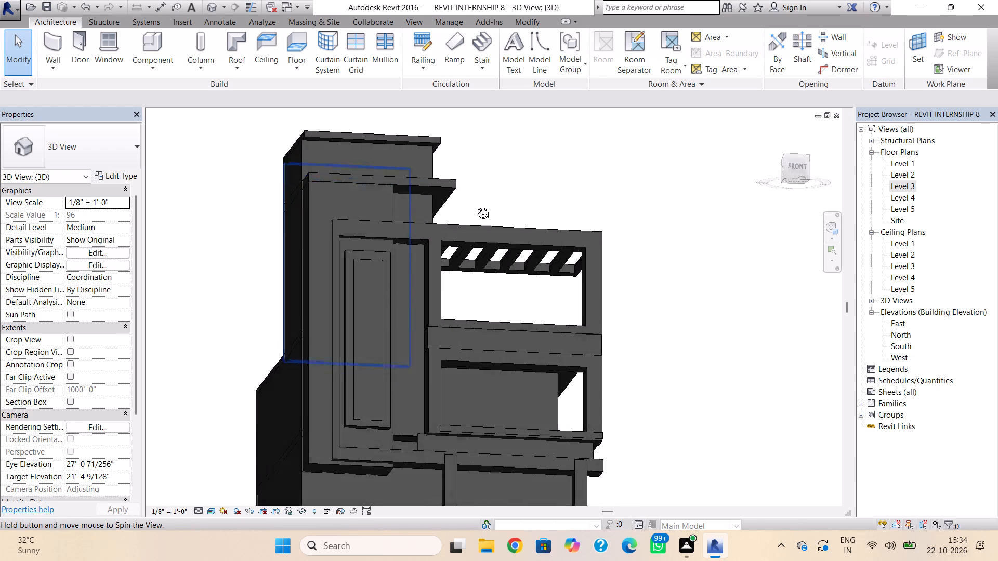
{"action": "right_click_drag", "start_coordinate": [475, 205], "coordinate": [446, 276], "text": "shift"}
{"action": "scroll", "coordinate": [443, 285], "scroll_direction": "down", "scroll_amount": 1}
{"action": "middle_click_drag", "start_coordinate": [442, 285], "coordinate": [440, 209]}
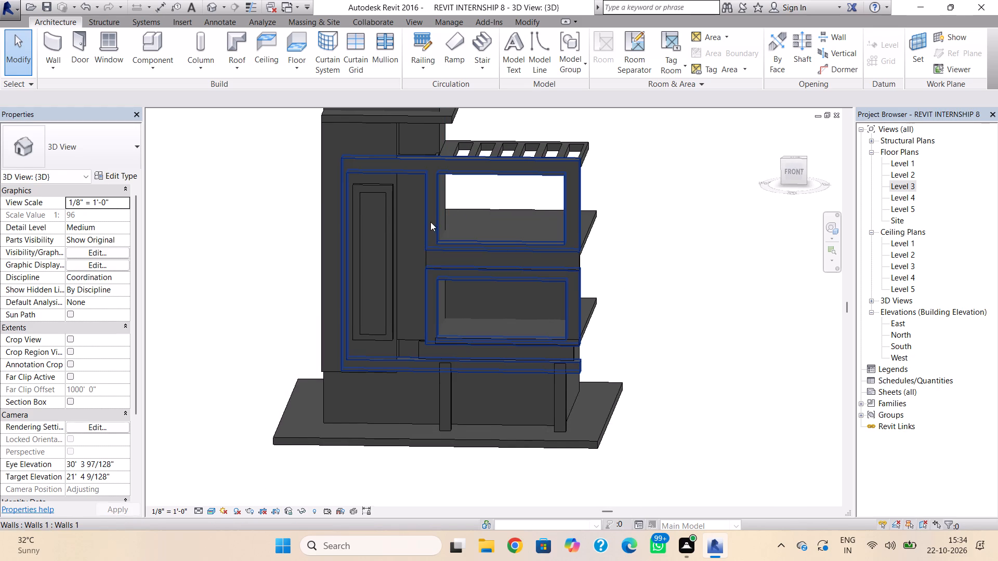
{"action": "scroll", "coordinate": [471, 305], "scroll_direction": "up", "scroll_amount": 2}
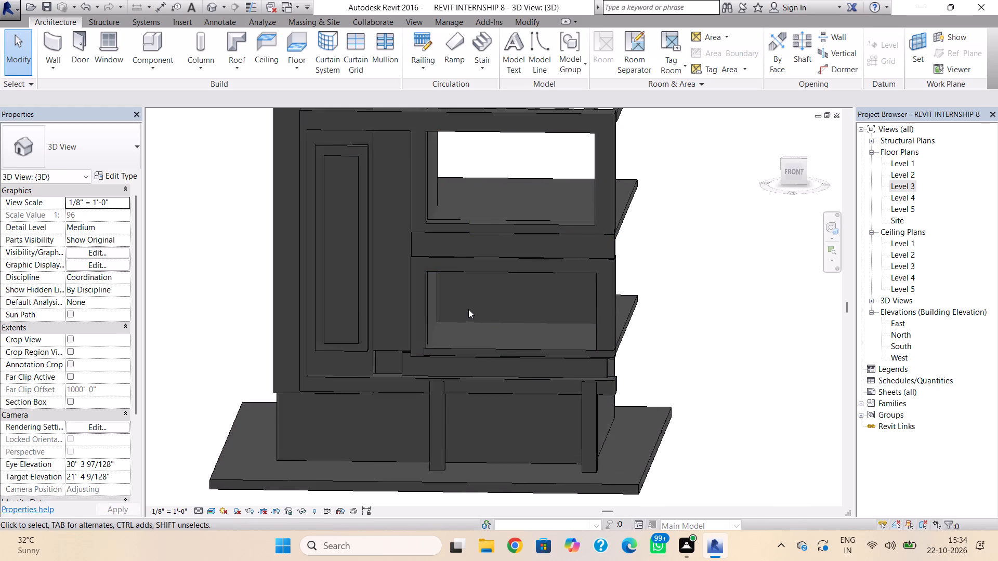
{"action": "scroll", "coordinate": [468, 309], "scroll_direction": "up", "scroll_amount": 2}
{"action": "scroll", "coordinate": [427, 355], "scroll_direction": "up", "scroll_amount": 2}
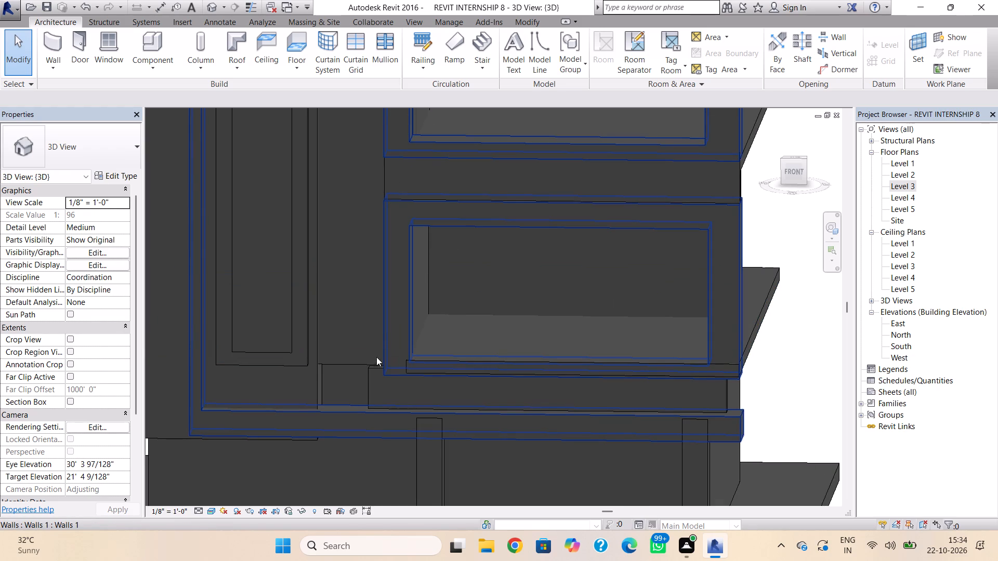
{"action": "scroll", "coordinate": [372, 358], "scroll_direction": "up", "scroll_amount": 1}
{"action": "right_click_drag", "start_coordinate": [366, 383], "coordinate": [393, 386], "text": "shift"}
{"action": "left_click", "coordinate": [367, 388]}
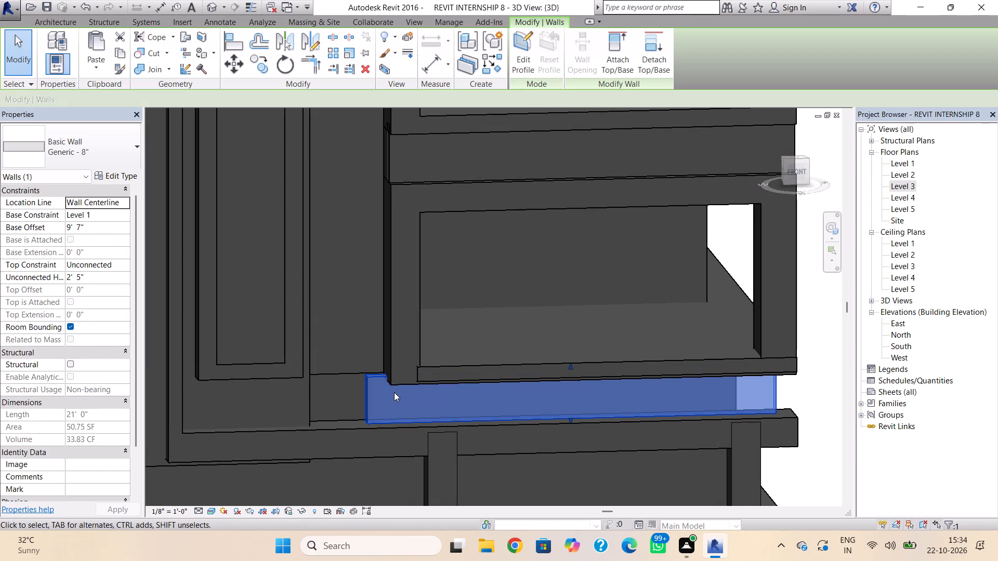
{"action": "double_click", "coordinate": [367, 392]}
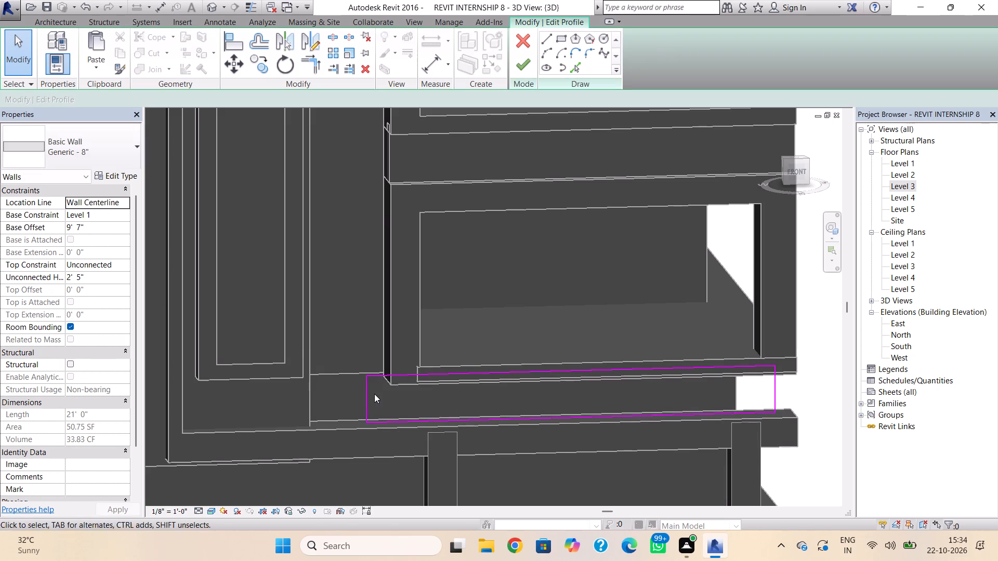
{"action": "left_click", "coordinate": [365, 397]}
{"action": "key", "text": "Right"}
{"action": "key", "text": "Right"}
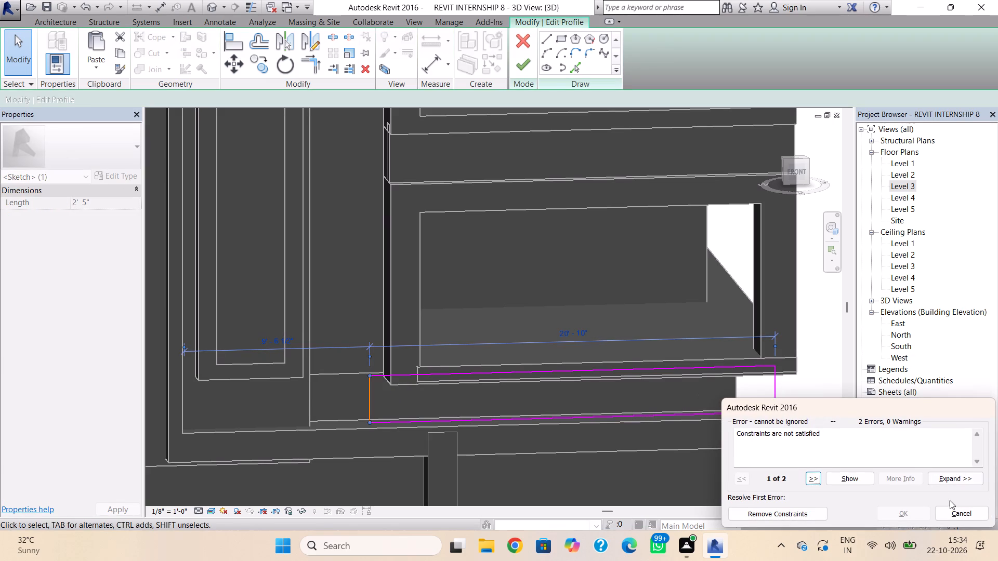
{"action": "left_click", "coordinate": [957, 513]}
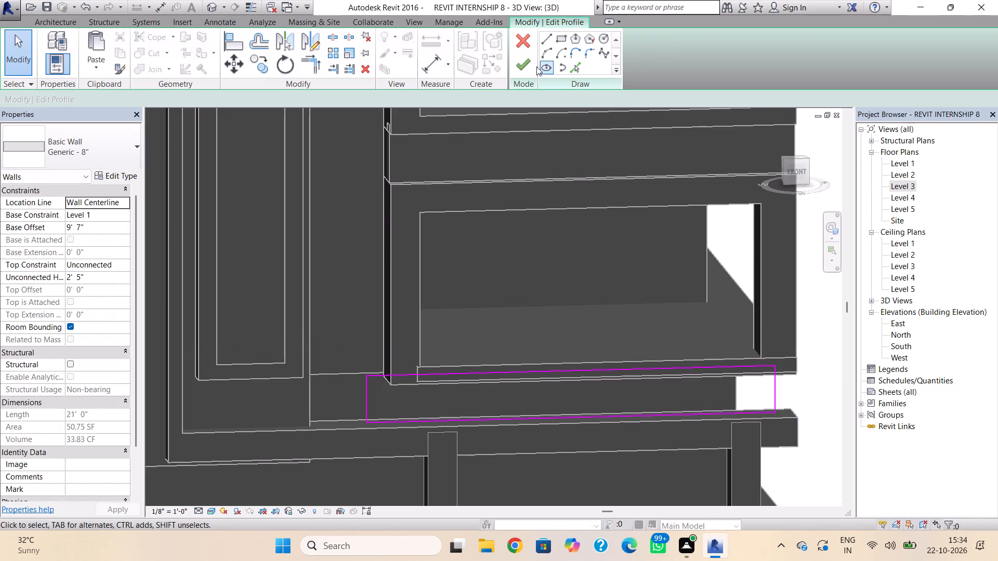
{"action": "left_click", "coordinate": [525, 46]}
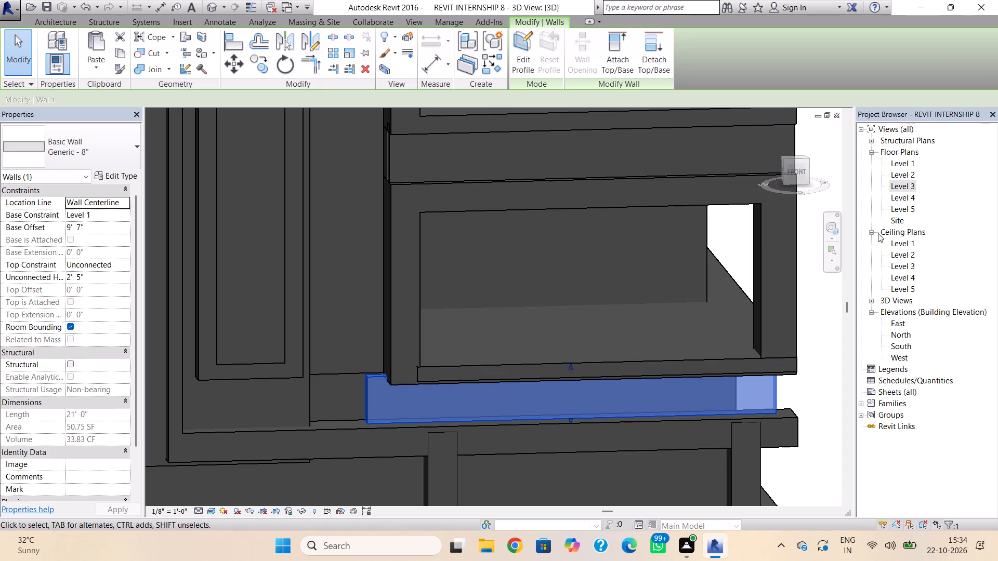
On the Level 2 plan, pull in the left end of the Generic - 8" wall under the lower balcony frame, making it 20' 5" long.
{"action": "scroll", "coordinate": [816, 262], "scroll_direction": "down", "scroll_amount": 2}
{"action": "middle_click_drag", "start_coordinate": [809, 264], "coordinate": [748, 157]}
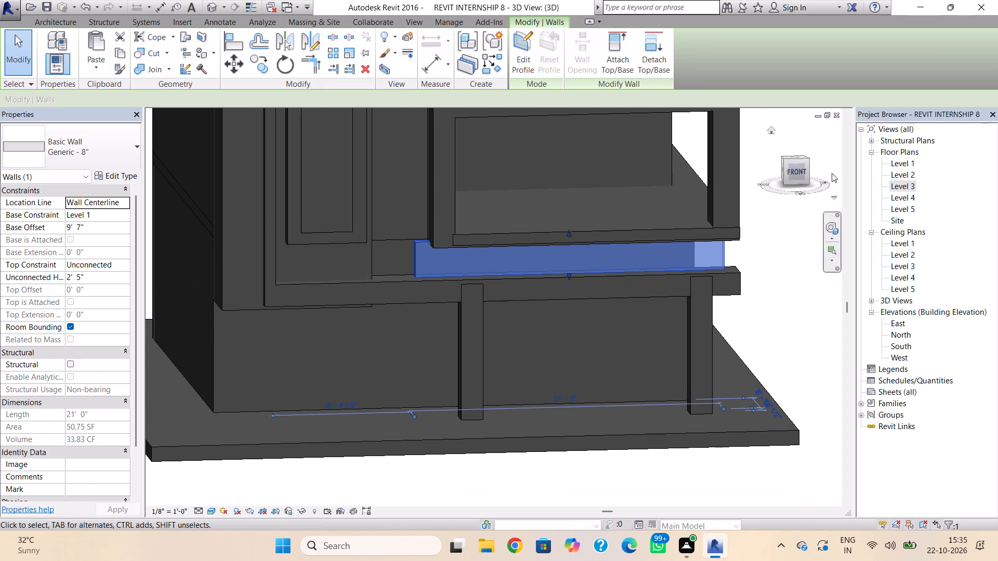
{"action": "double_click", "coordinate": [900, 179]}
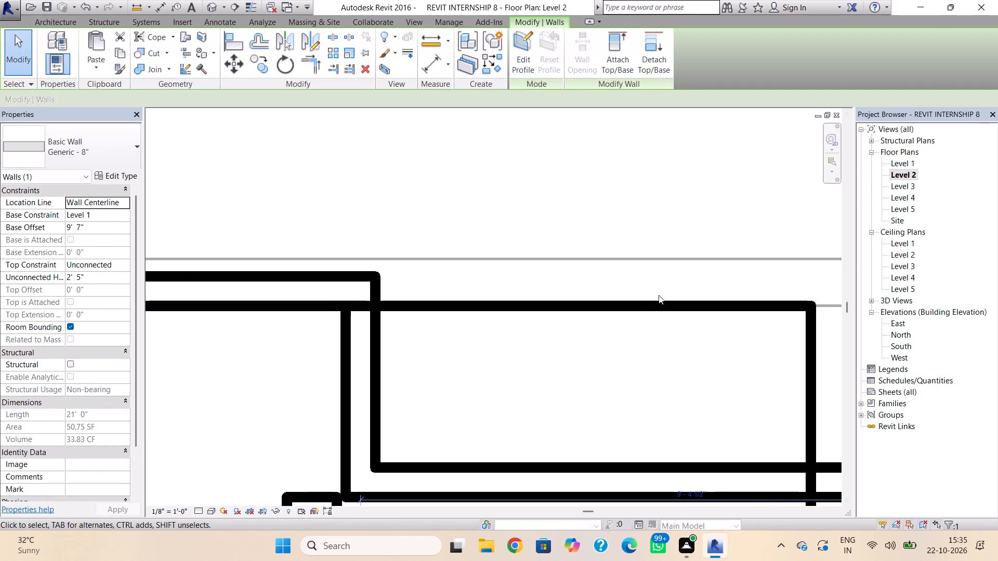
{"action": "scroll", "coordinate": [491, 387], "scroll_direction": "down", "scroll_amount": 3}
{"action": "middle_click_drag", "start_coordinate": [491, 387], "coordinate": [462, 197]}
{"action": "scroll", "coordinate": [469, 235], "scroll_direction": "down", "scroll_amount": 3}
{"action": "middle_click_drag", "start_coordinate": [475, 251], "coordinate": [397, 236]}
{"action": "scroll", "coordinate": [655, 247], "scroll_direction": "down", "scroll_amount": 1}
{"action": "middle_click_drag", "start_coordinate": [646, 264], "coordinate": [517, 283]}
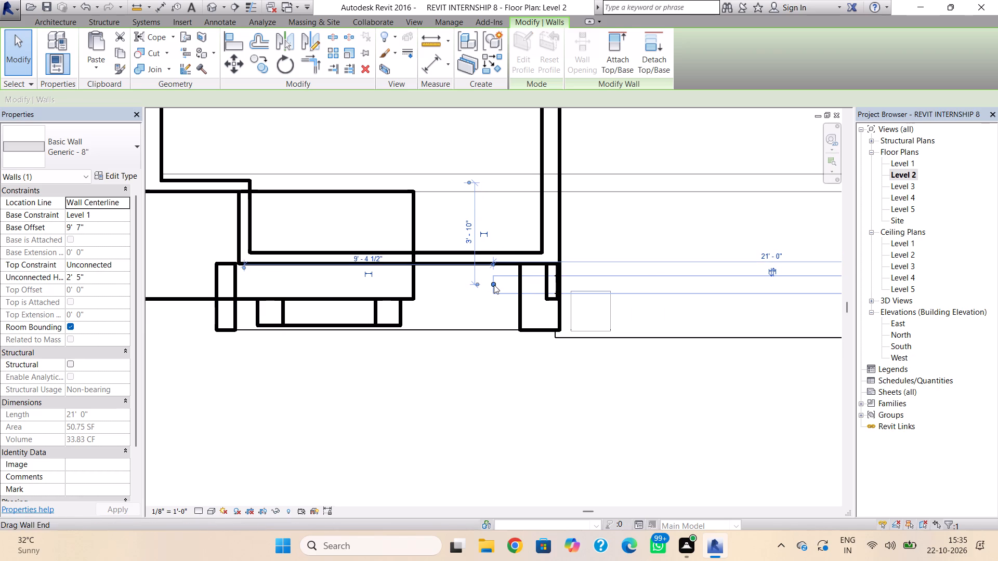
{"action": "left_click", "coordinate": [494, 285]}
{"action": "left_click_drag", "start_coordinate": [495, 284], "coordinate": [497, 284]}
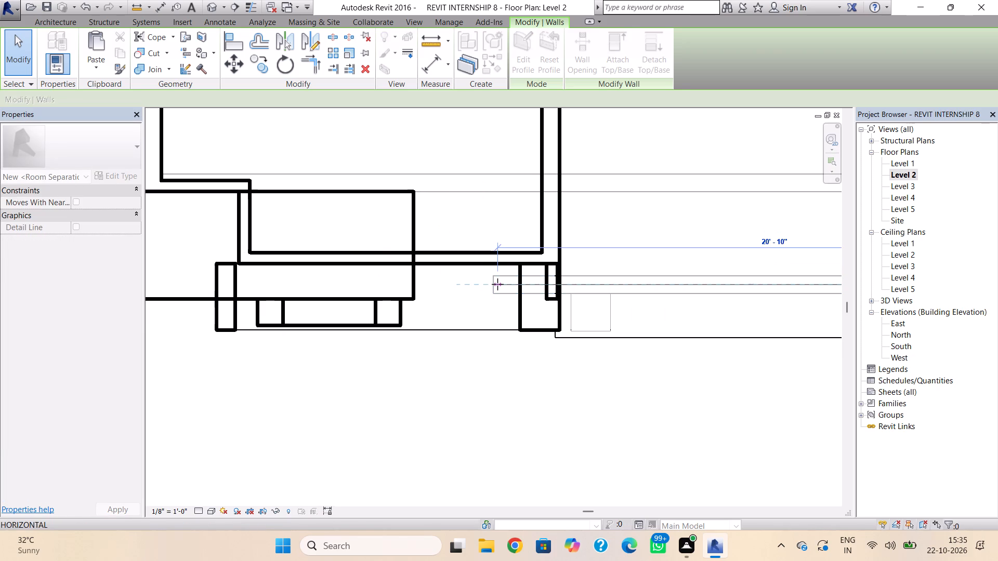
{"action": "left_click_drag", "start_coordinate": [497, 284], "coordinate": [508, 283]}
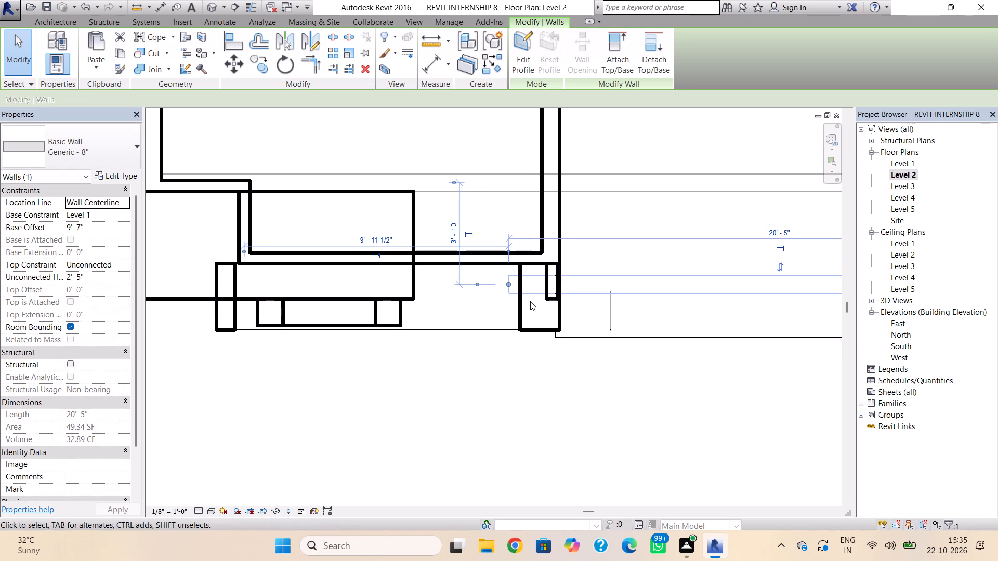
{"action": "left_click", "coordinate": [707, 130]}
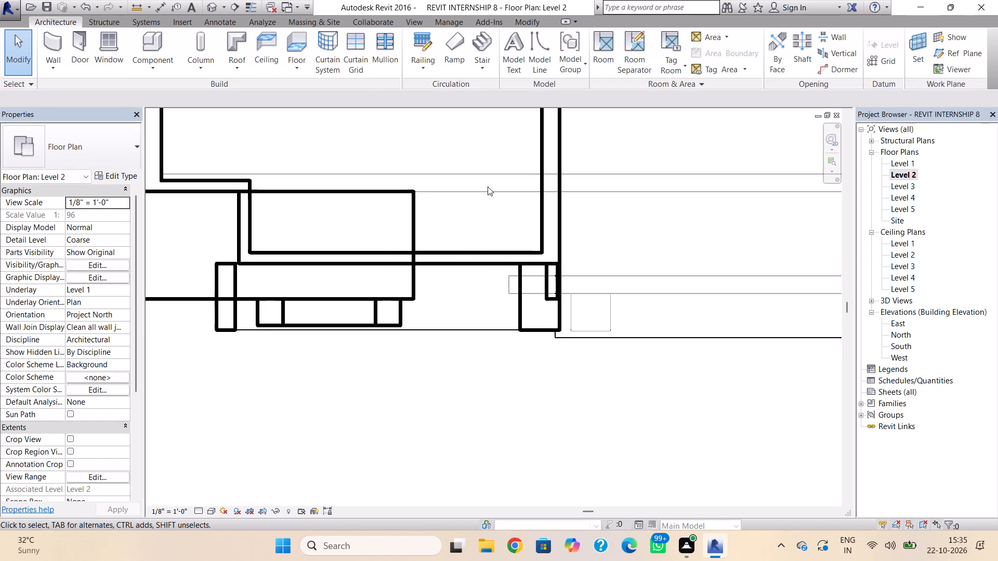
Return to the 3D view and check the shortened wall against the front frames, dismissing the notification card.
{"action": "left_click", "coordinate": [214, 10]}
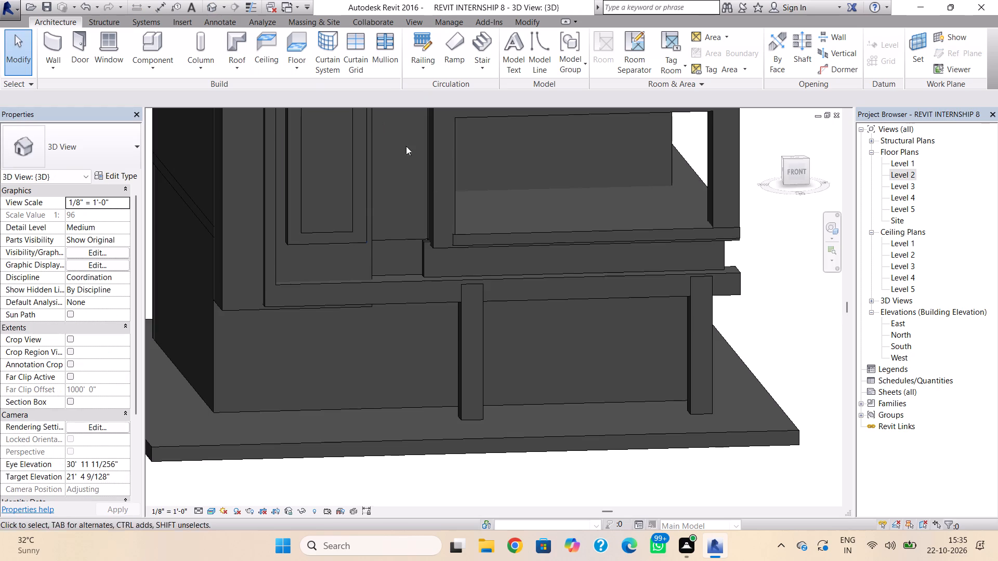
{"action": "key", "text": "Escape"}
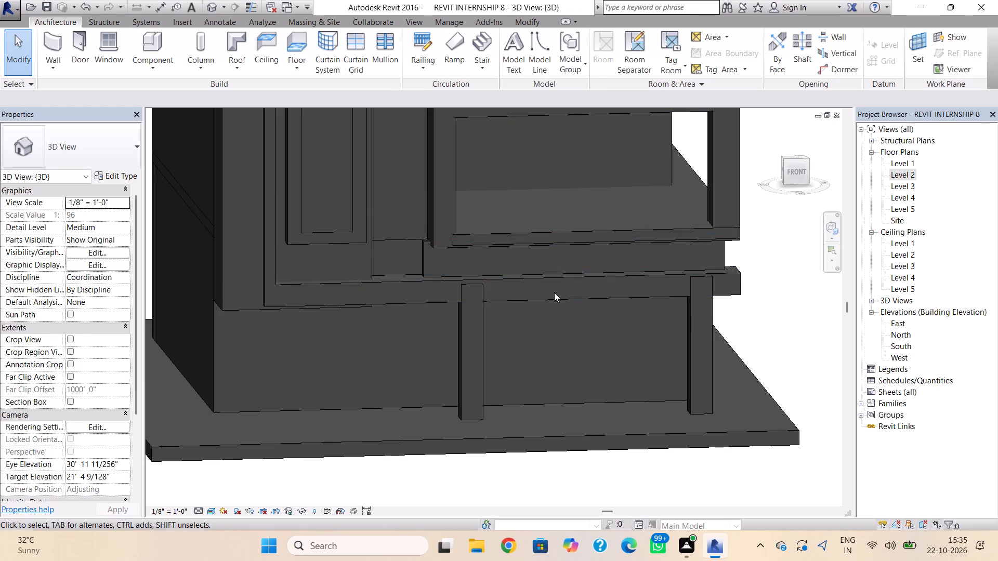
{"action": "scroll", "coordinate": [553, 293], "scroll_direction": "down", "scroll_amount": 1}
{"action": "middle_click_drag", "start_coordinate": [548, 324], "coordinate": [529, 383]}
{"action": "scroll", "coordinate": [529, 383], "scroll_direction": "down", "scroll_amount": 1}
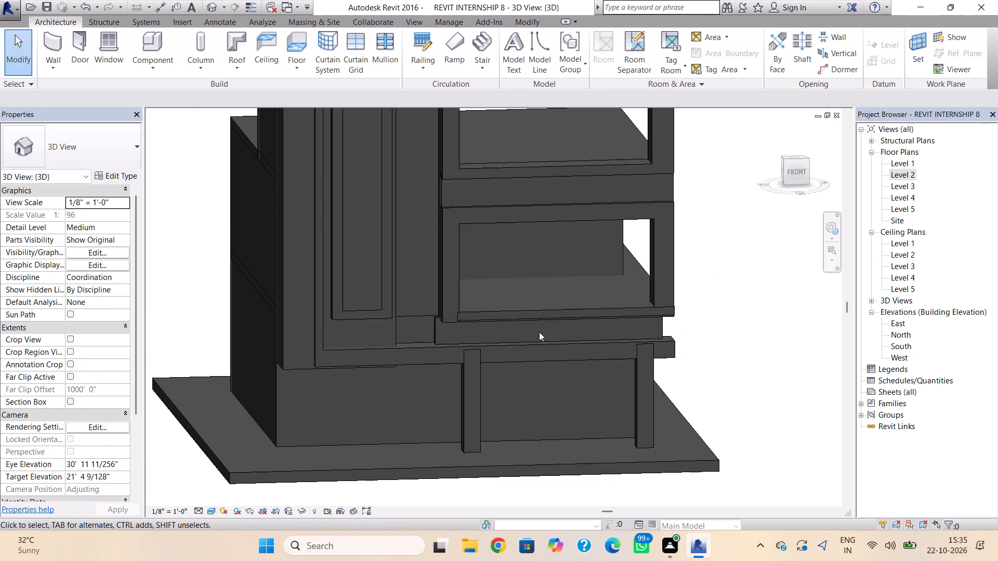
{"action": "middle_click_drag", "start_coordinate": [484, 248], "coordinate": [468, 336]}
{"action": "middle_click_drag", "start_coordinate": [454, 282], "coordinate": [455, 317]}
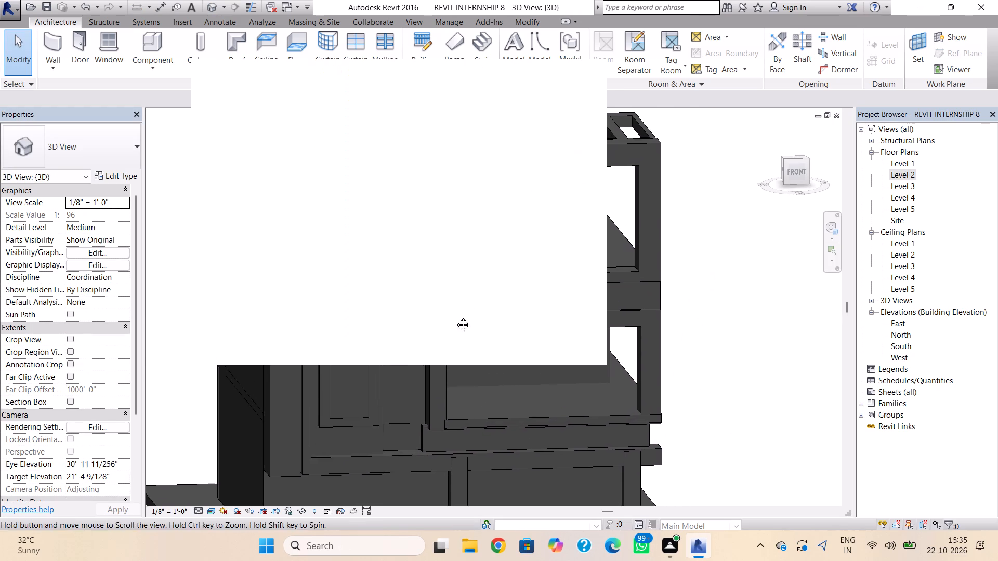
{"action": "middle_click_drag", "start_coordinate": [455, 317], "coordinate": [453, 333]}
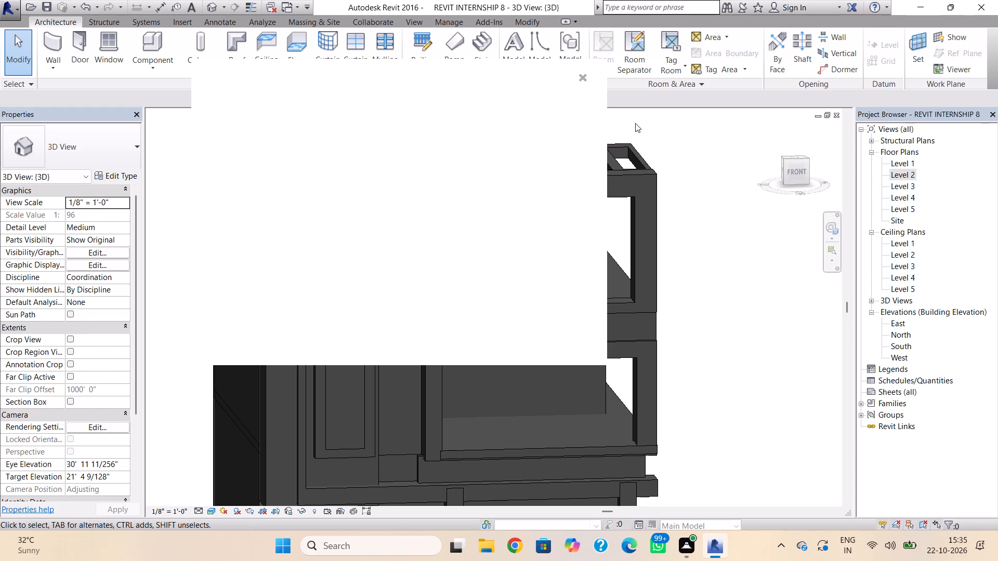
{"action": "left_click", "coordinate": [584, 77]}
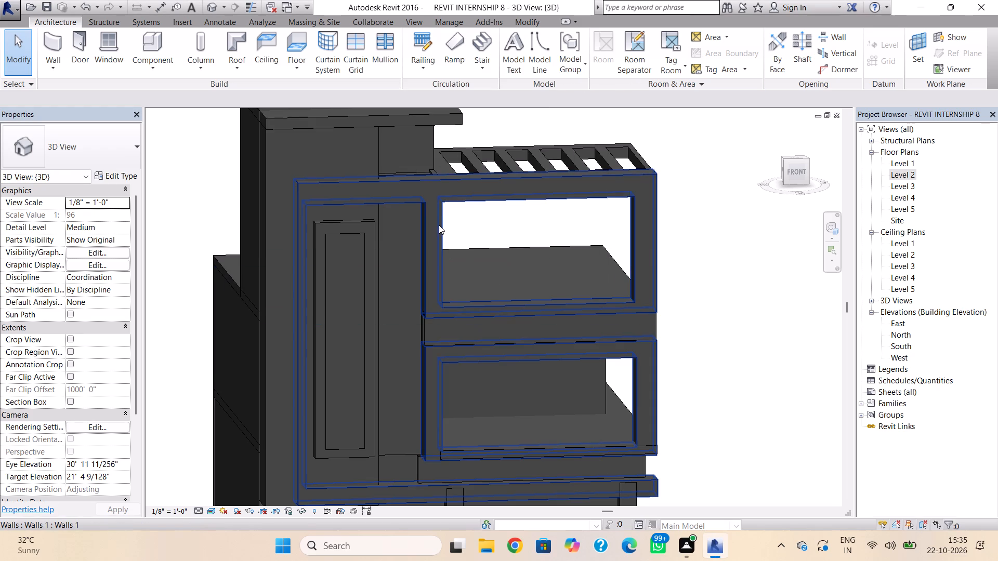
Examine the Level 4 Generic - 12" roof and the adjoining upper frame from above and from the front.
{"action": "left_click", "coordinate": [414, 168]}
{"action": "scroll", "coordinate": [426, 180], "scroll_direction": "up", "scroll_amount": 3}
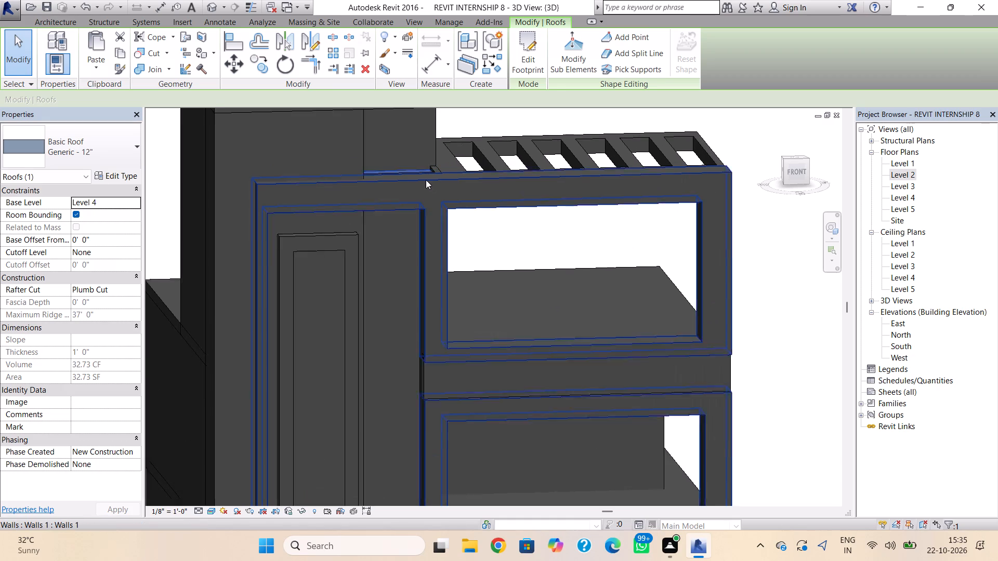
{"action": "right_click_drag", "start_coordinate": [426, 182], "coordinate": [416, 278], "text": "shift"}
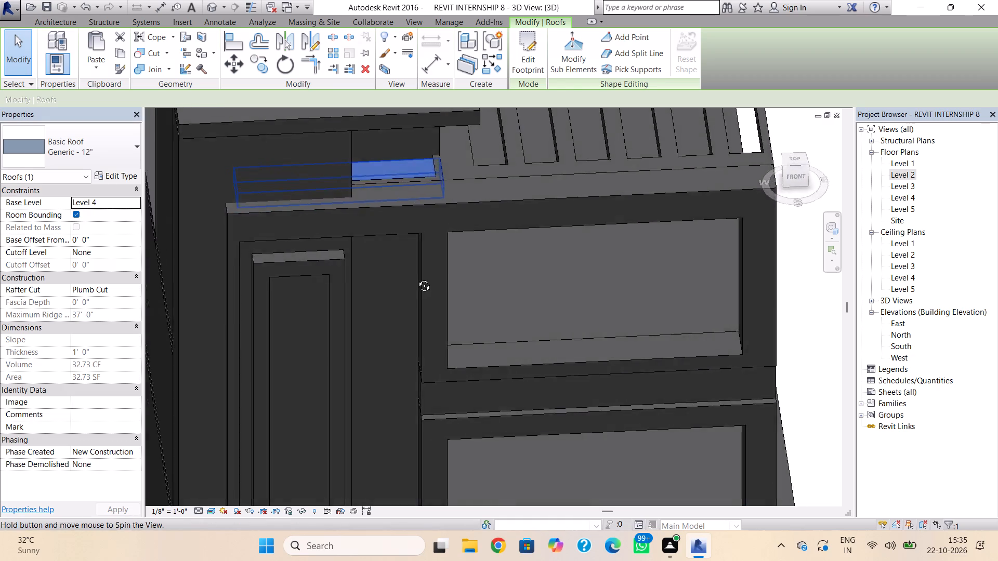
{"action": "right_click_drag", "start_coordinate": [416, 278], "coordinate": [330, 228], "text": "shift"}
{"action": "key", "text": "Escape"}
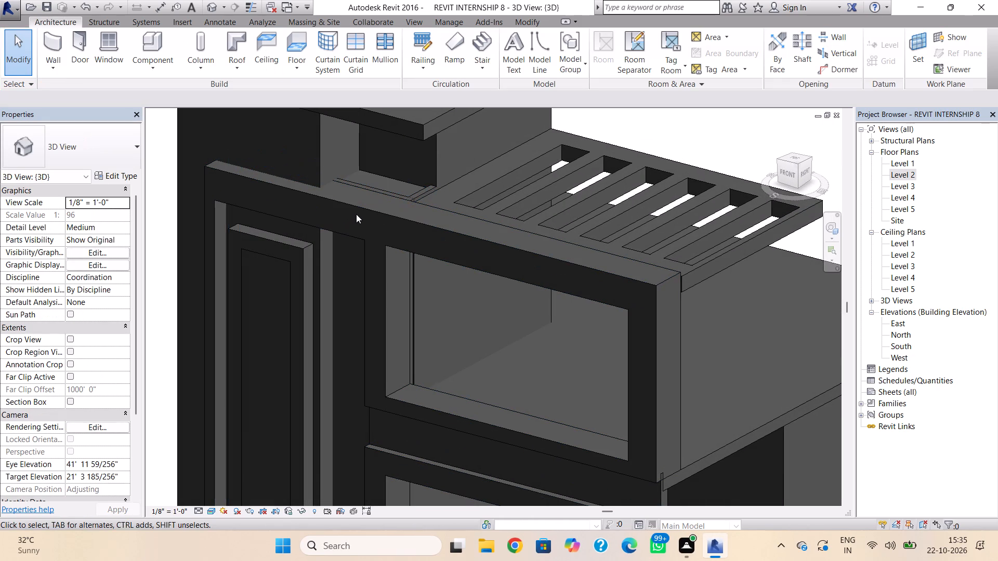
{"action": "right_click_drag", "start_coordinate": [382, 217], "coordinate": [434, 191], "text": "shift"}
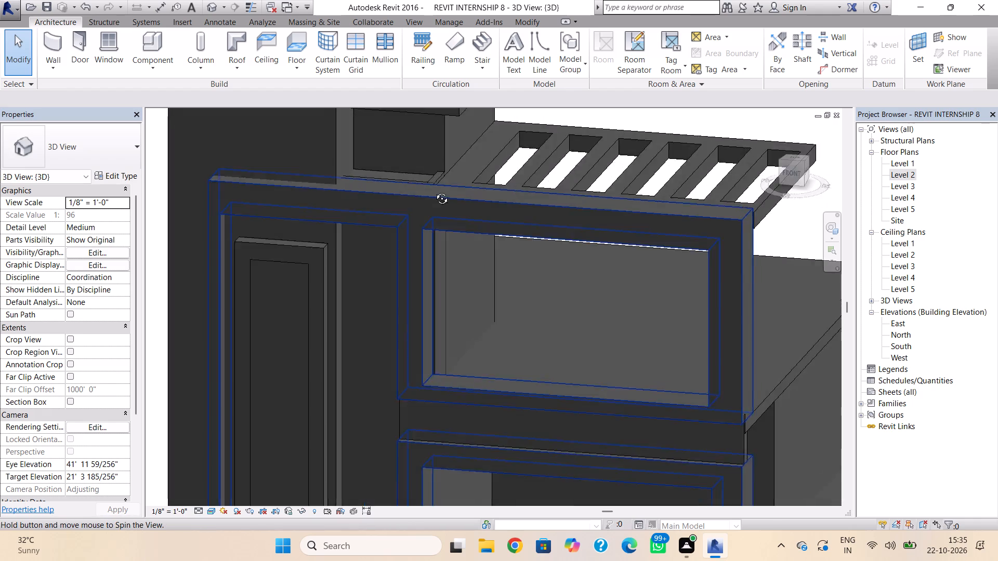
{"action": "right_click_drag", "start_coordinate": [434, 191], "coordinate": [460, 148], "text": "shift"}
{"action": "scroll", "coordinate": [459, 155], "scroll_direction": "down", "scroll_amount": 1}
{"action": "middle_click_drag", "start_coordinate": [464, 169], "coordinate": [463, 218]}
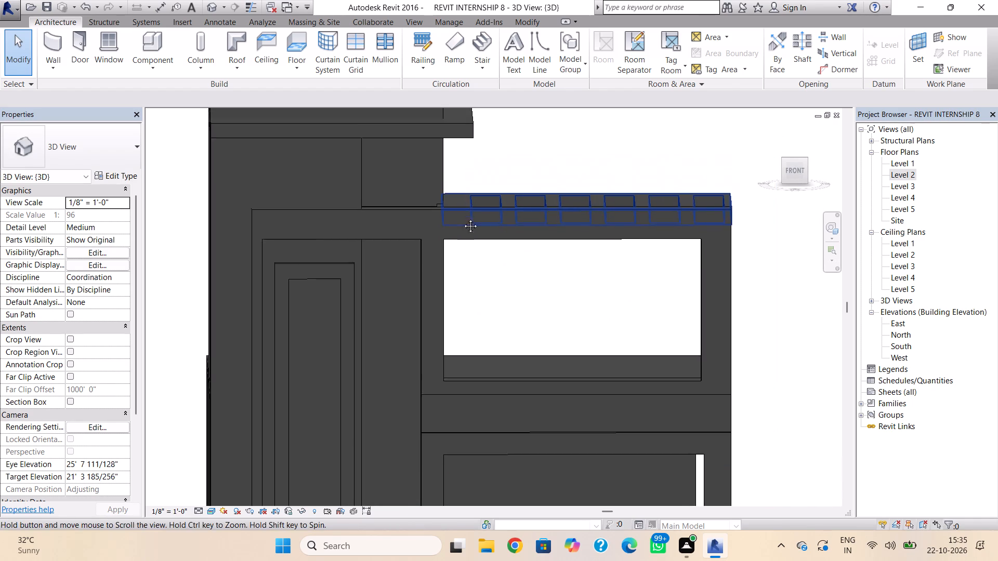
{"action": "middle_click_drag", "start_coordinate": [463, 218], "coordinate": [465, 246]}
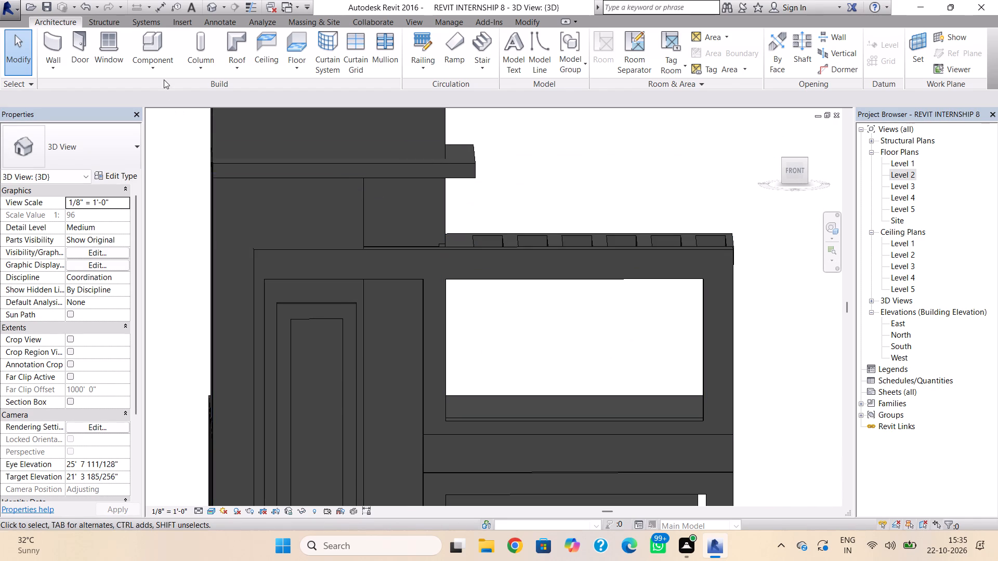
Start an in-place component in the Walls category, accepting the name Walls 4.
{"action": "left_click", "coordinate": [162, 72]}
{"action": "left_click", "coordinate": [196, 122]}
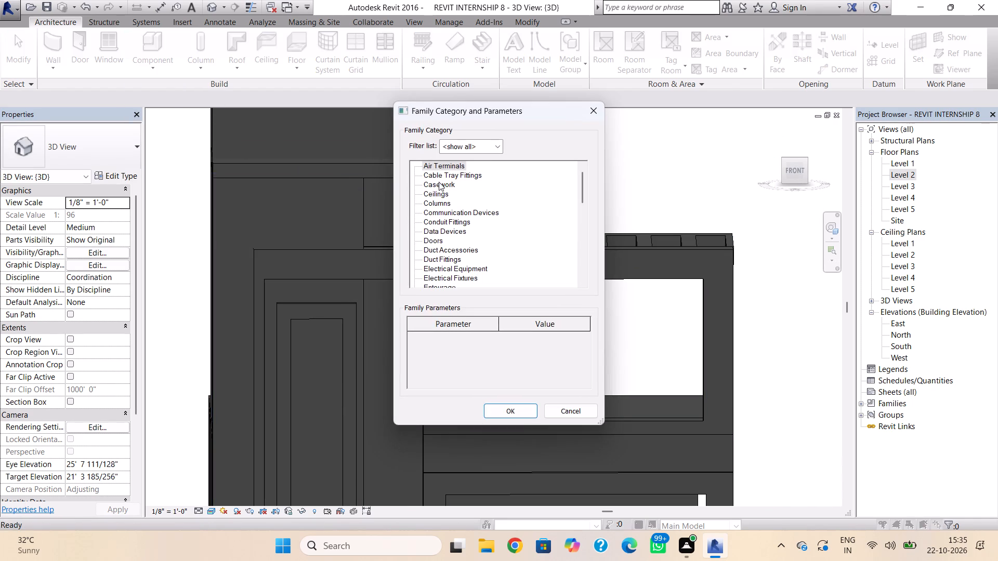
{"action": "left_click_drag", "start_coordinate": [583, 197], "coordinate": [584, 291]}
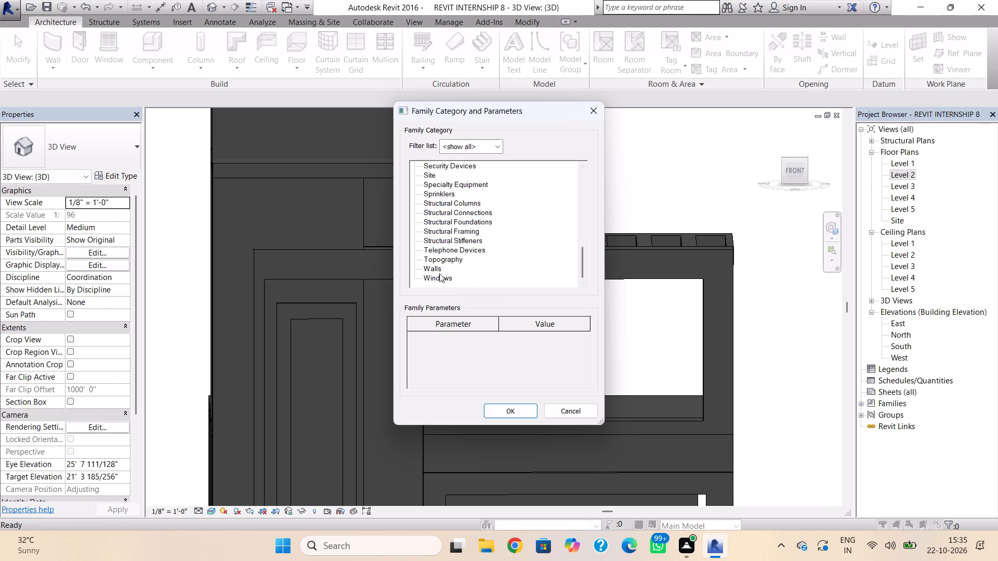
{"action": "left_click", "coordinate": [436, 262]}
{"action": "left_click", "coordinate": [436, 269]}
{"action": "left_click", "coordinate": [509, 410]}
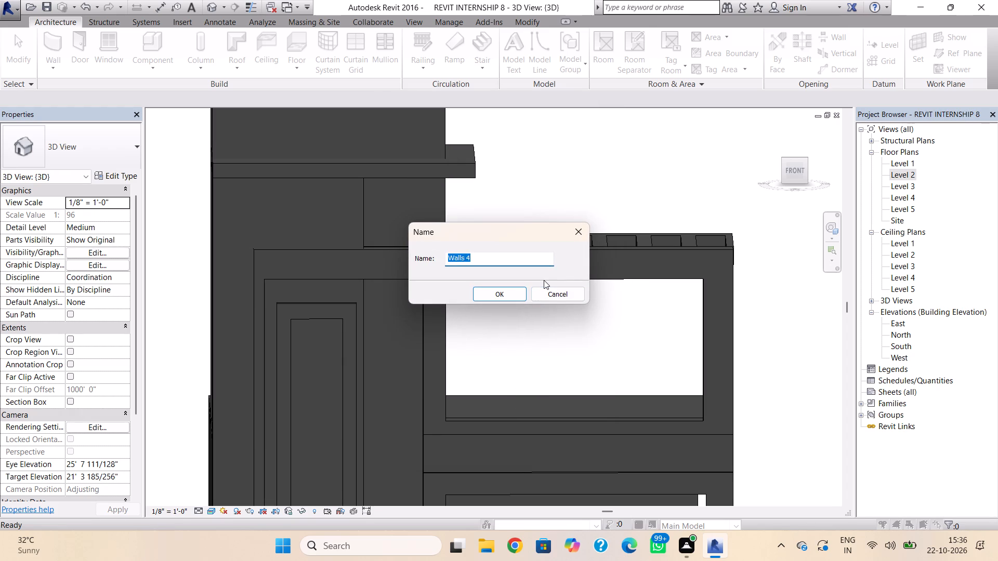
{"action": "left_click", "coordinate": [519, 293]}
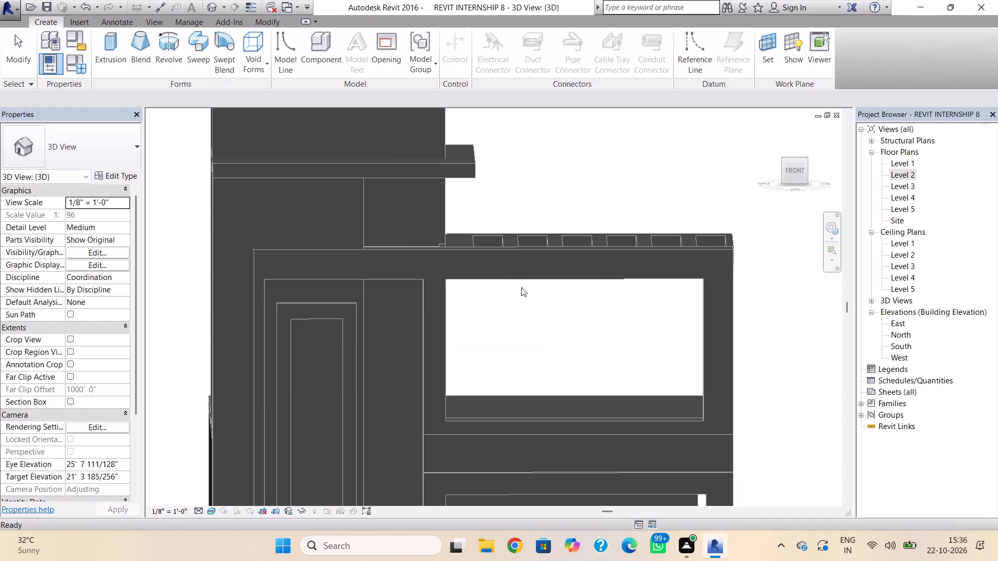
Set the work plane by picking the front wall face above the upper frame, beneath the projecting roof slab.
{"action": "left_click", "coordinate": [757, 58]}
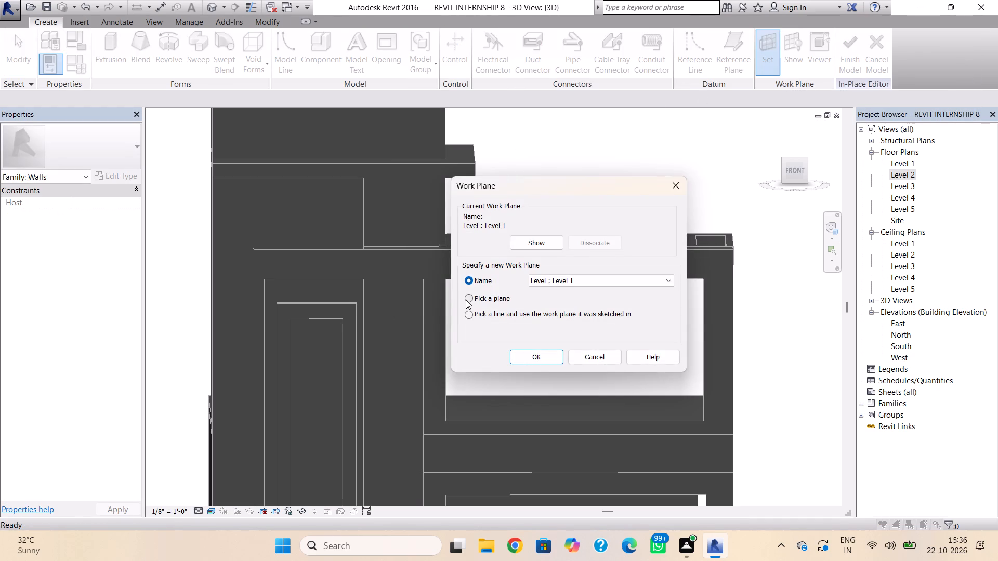
{"action": "left_click", "coordinate": [466, 300]}
{"action": "left_click", "coordinate": [520, 362]}
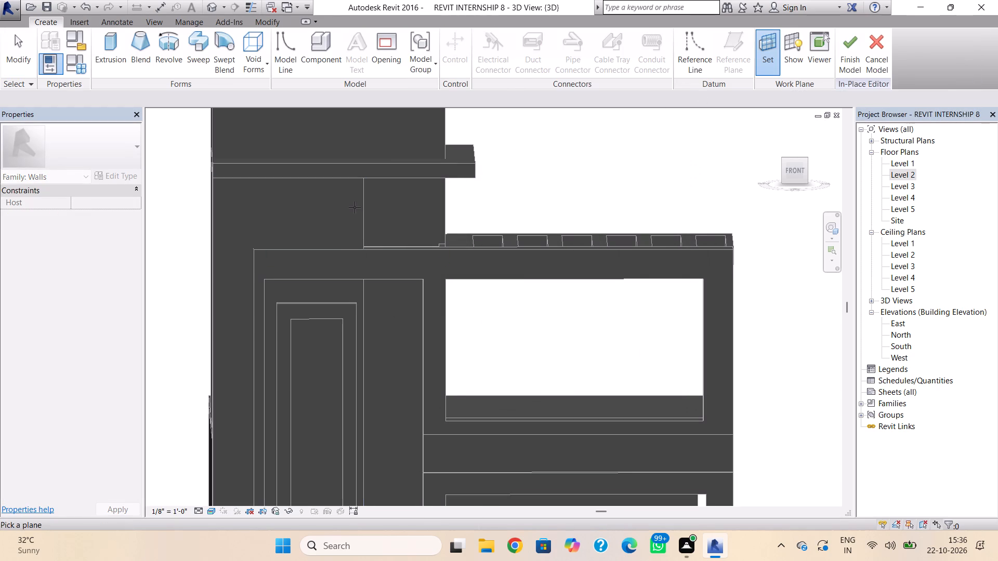
{"action": "left_click", "coordinate": [361, 199]}
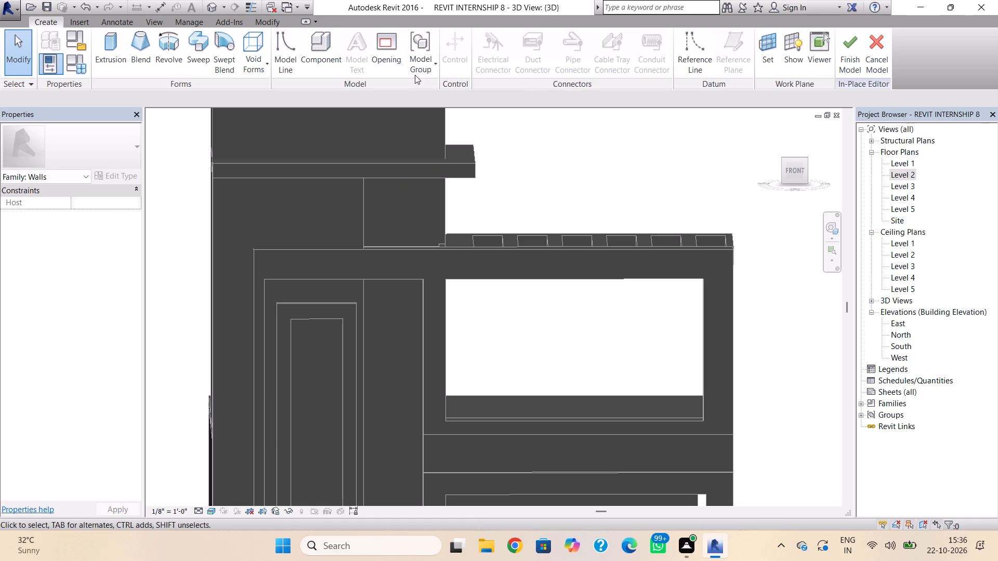
Start an extrusion and sketch a row of three small squares on the wall face just above the upper frame, dismissing the notification card.
{"action": "left_click", "coordinate": [122, 47]}
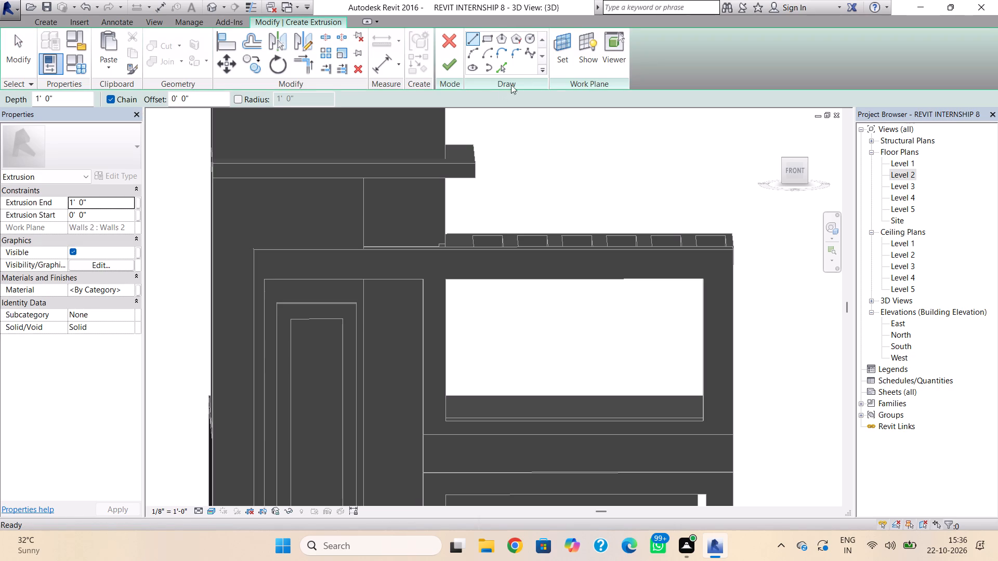
{"action": "left_click", "coordinate": [492, 38]}
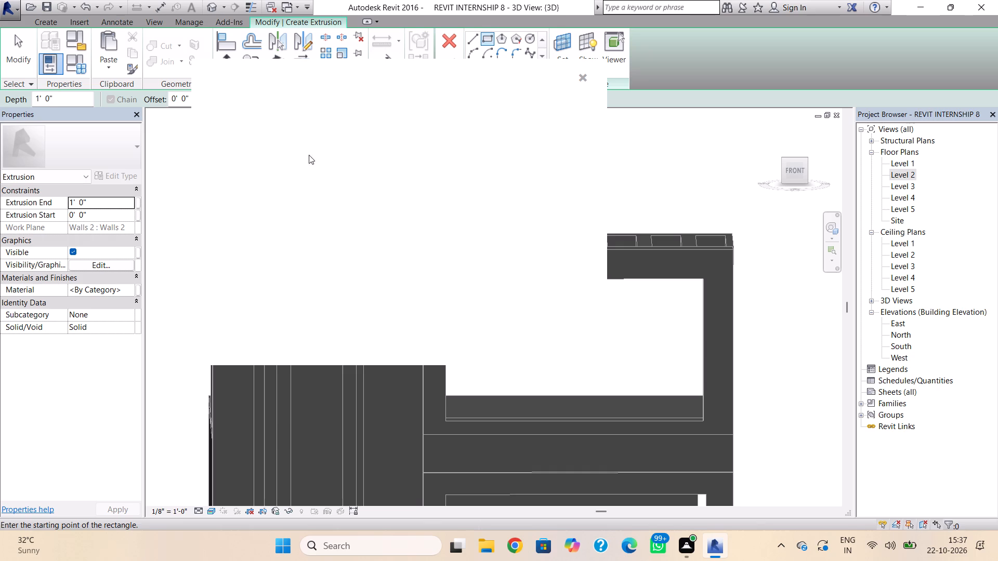
{"action": "left_click", "coordinate": [581, 76]}
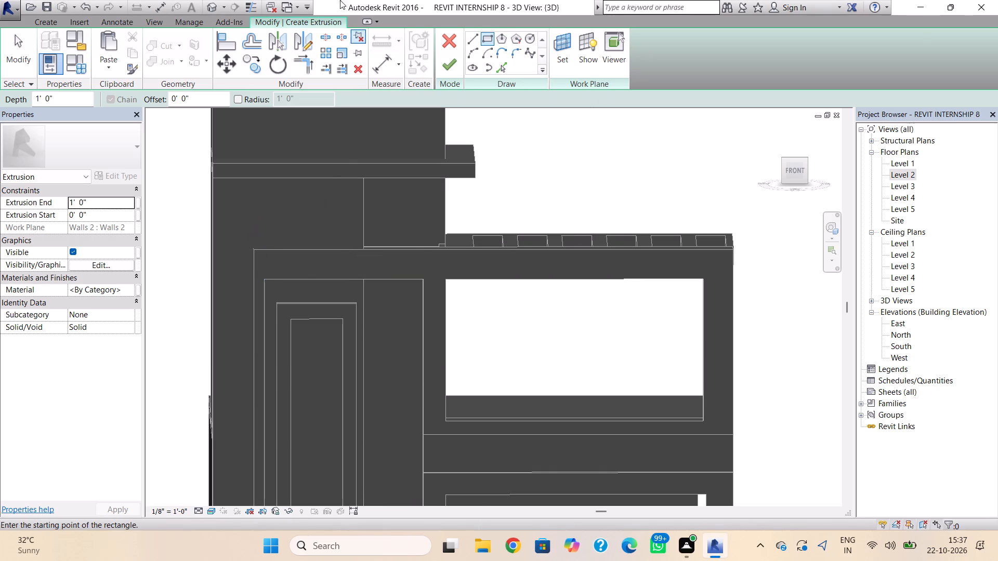
{"action": "left_click", "coordinate": [488, 41]}
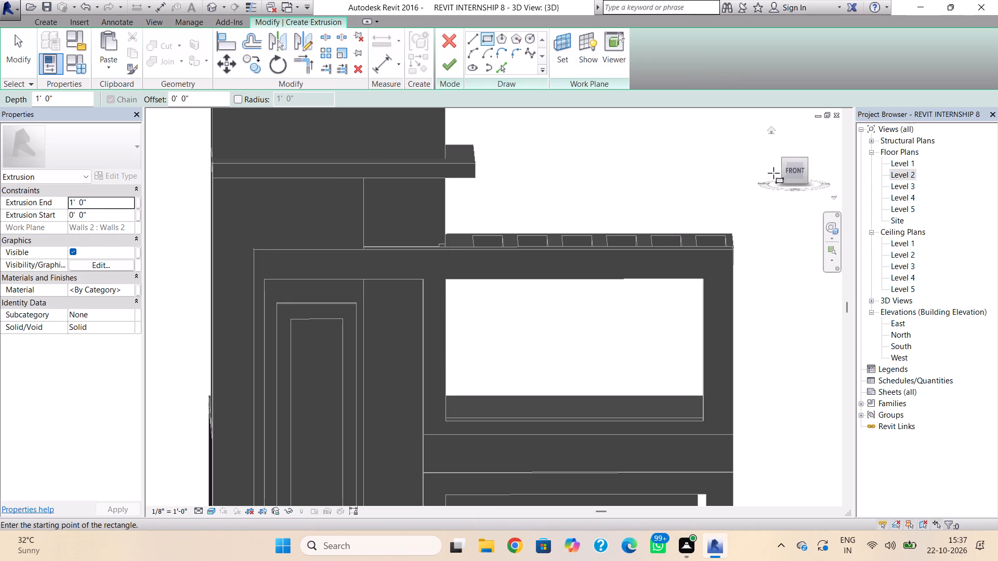
{"action": "left_click", "coordinate": [234, 225]}
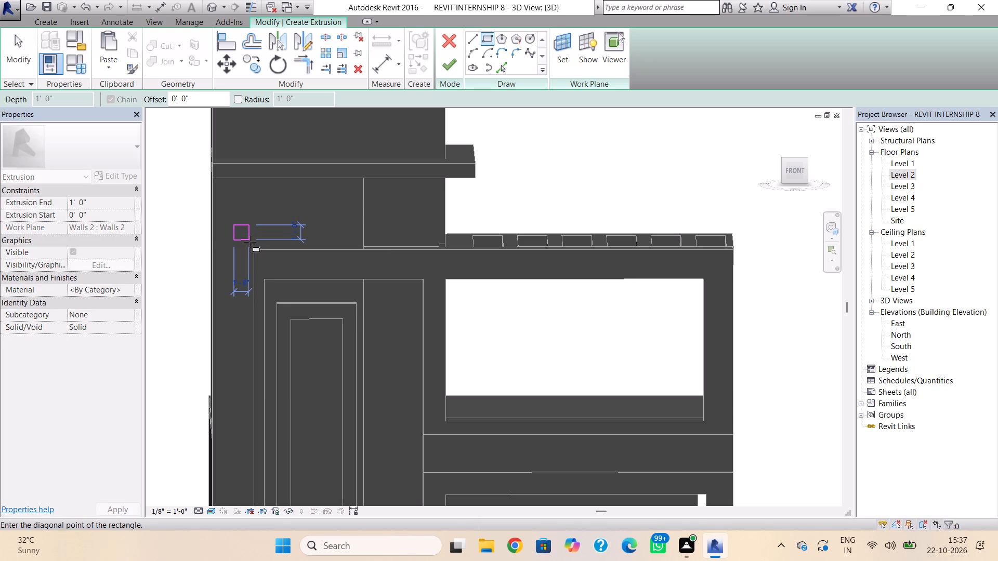
{"action": "left_click", "coordinate": [250, 242]}
{"action": "left_click", "coordinate": [257, 229]}
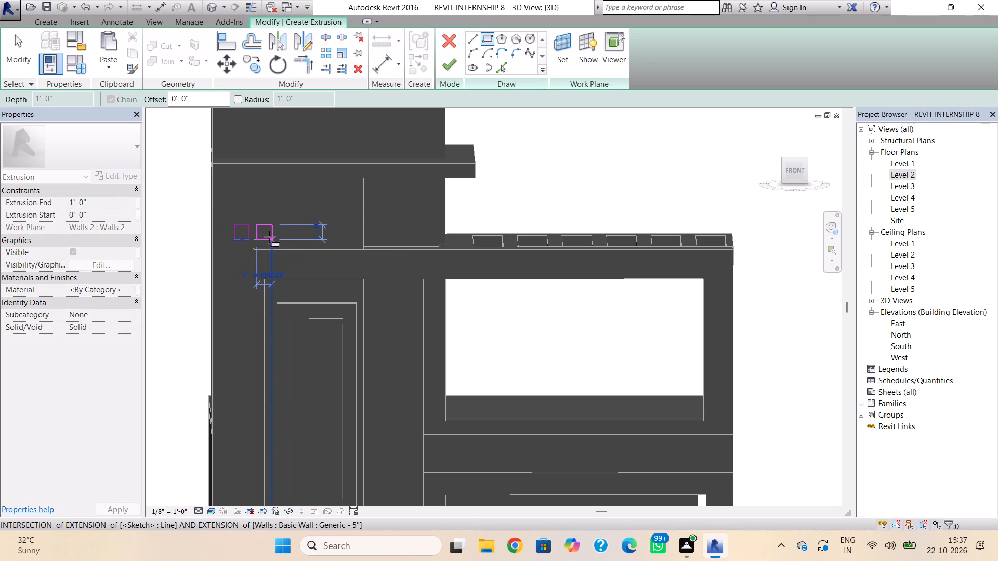
{"action": "left_click", "coordinate": [270, 237]}
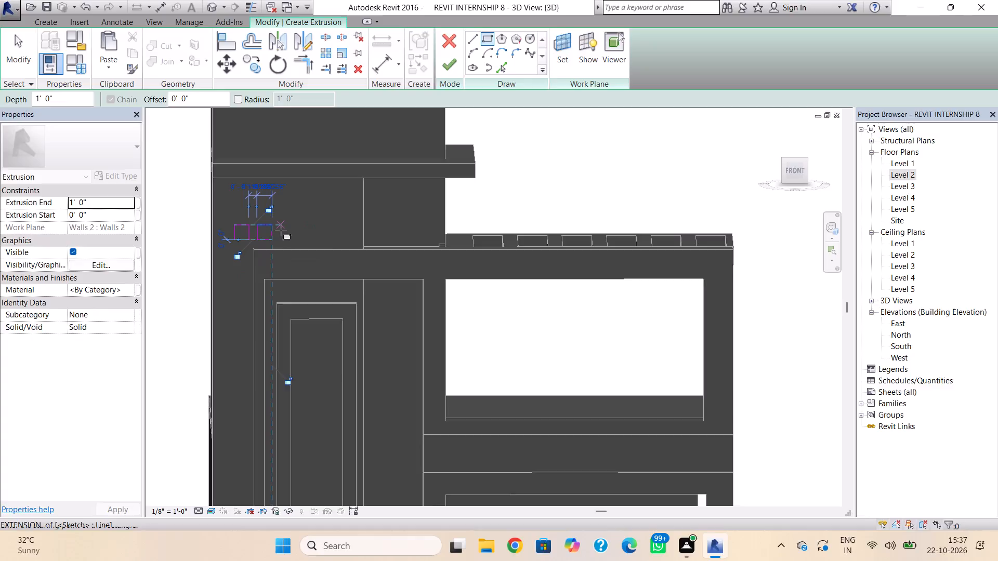
{"action": "left_click", "coordinate": [279, 227]}
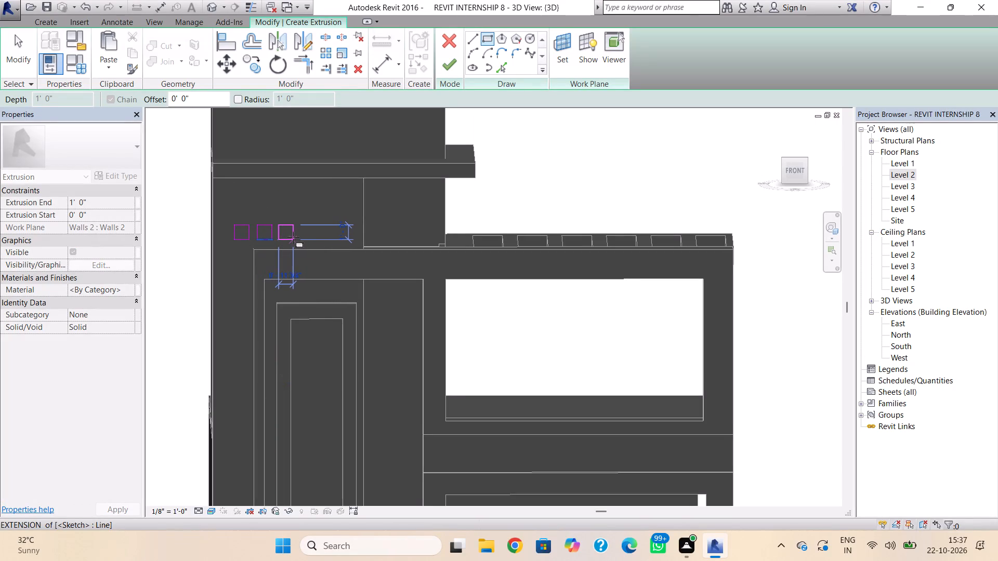
{"action": "left_click", "coordinate": [293, 237]}
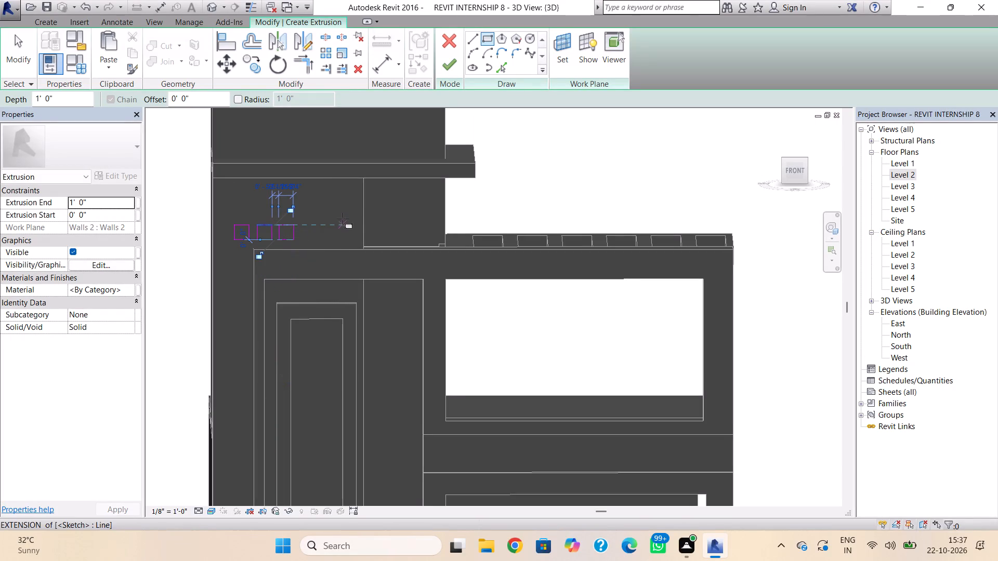
Sketch three narrow upright rectangles about 3' high beside the squares, with their bases at the upper frame's top edge.
{"action": "left_click", "coordinate": [311, 204]}
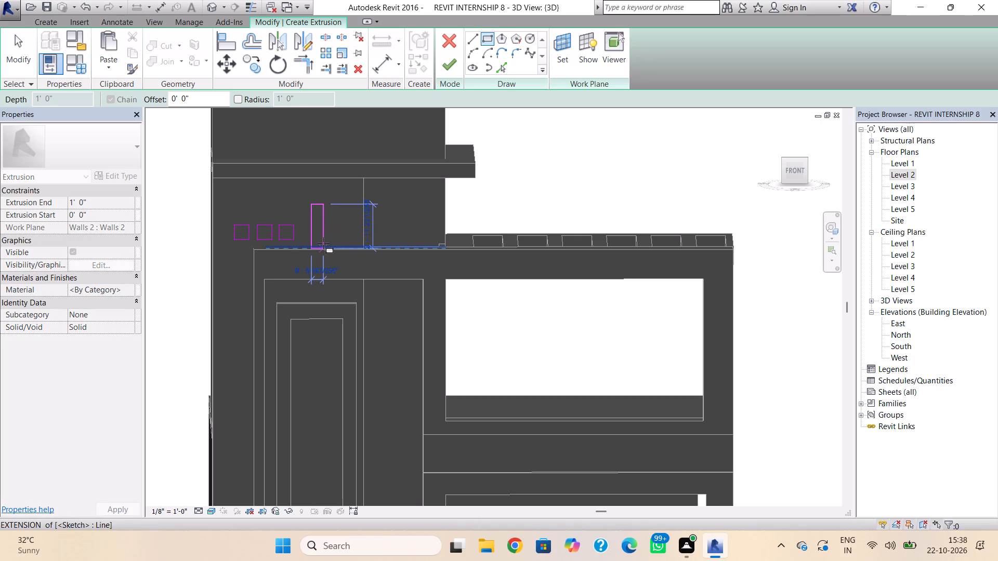
{"action": "left_click", "coordinate": [322, 245]}
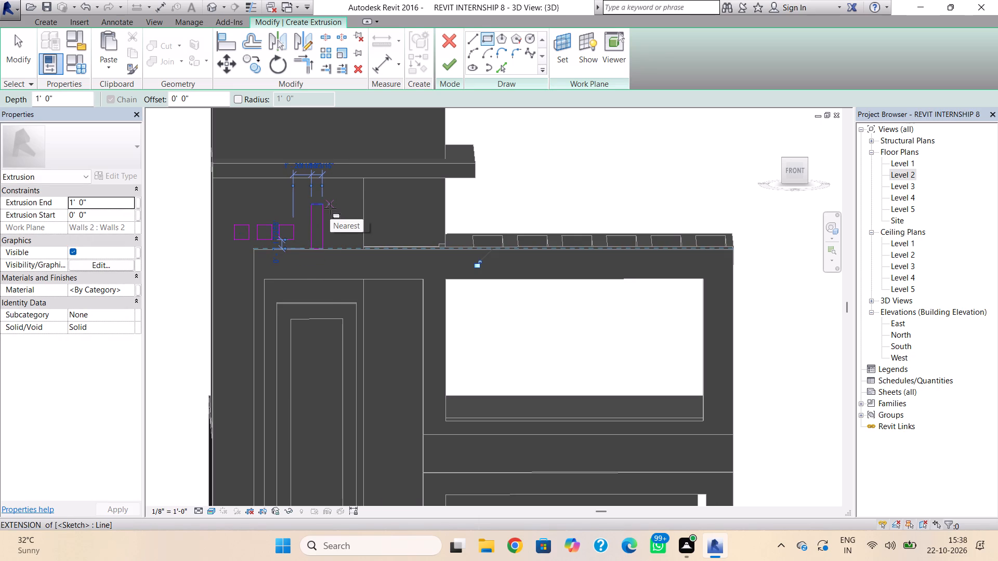
{"action": "left_click", "coordinate": [330, 208]}
{"action": "left_click", "coordinate": [340, 245]}
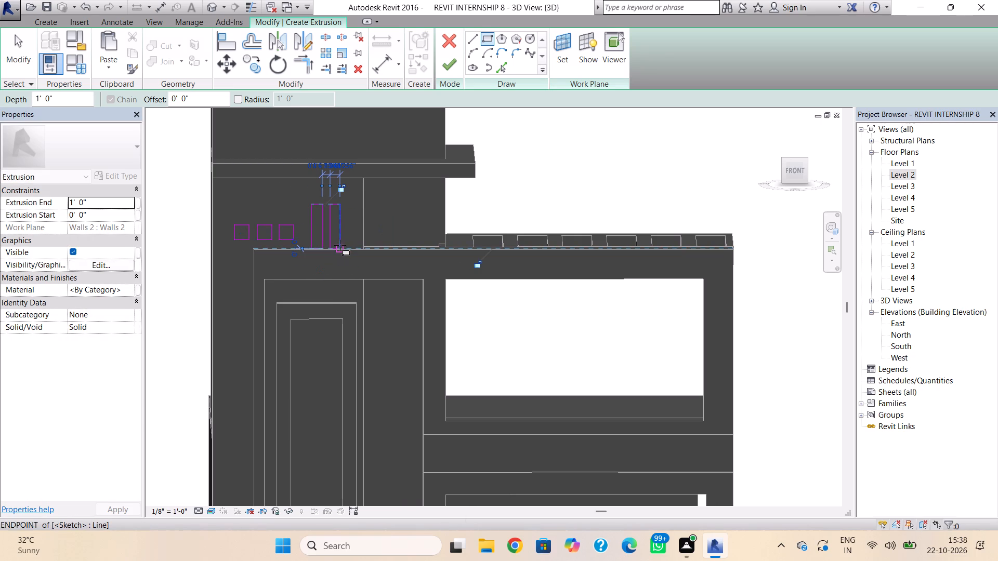
{"action": "left_click", "coordinate": [347, 207]}
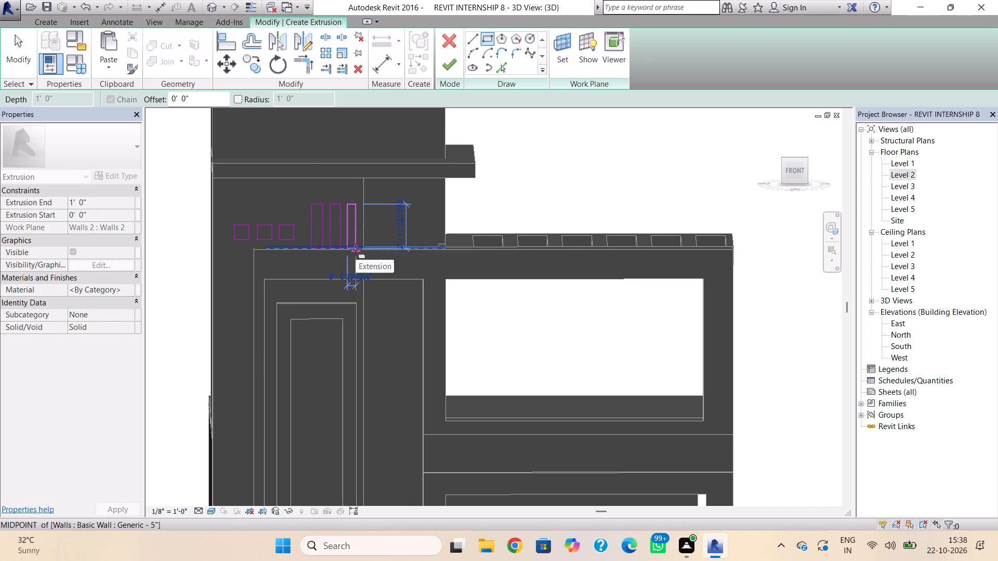
{"action": "scroll", "coordinate": [359, 244], "scroll_direction": "up", "scroll_amount": 3}
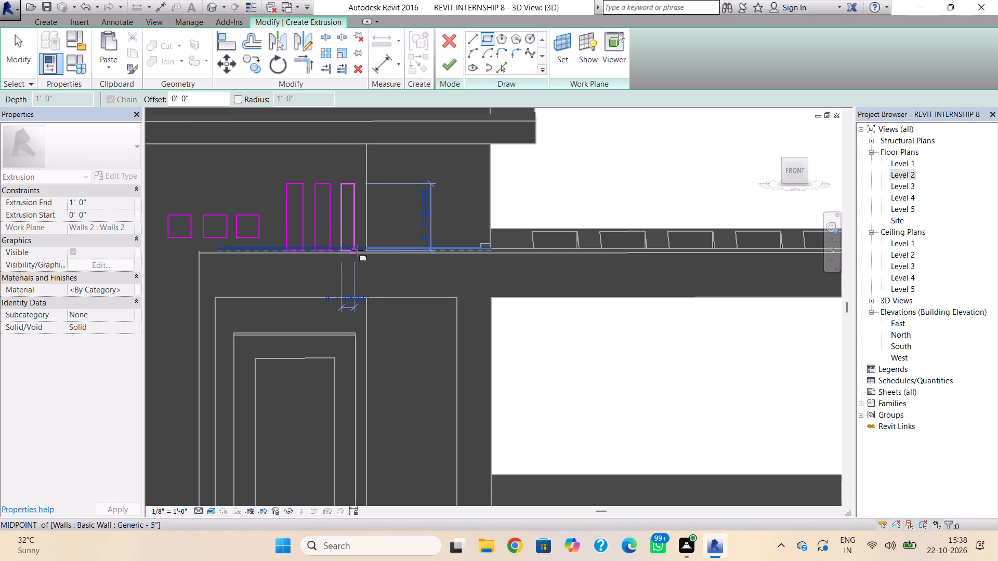
{"action": "left_click", "coordinate": [357, 250]}
{"action": "key", "text": "Escape"}
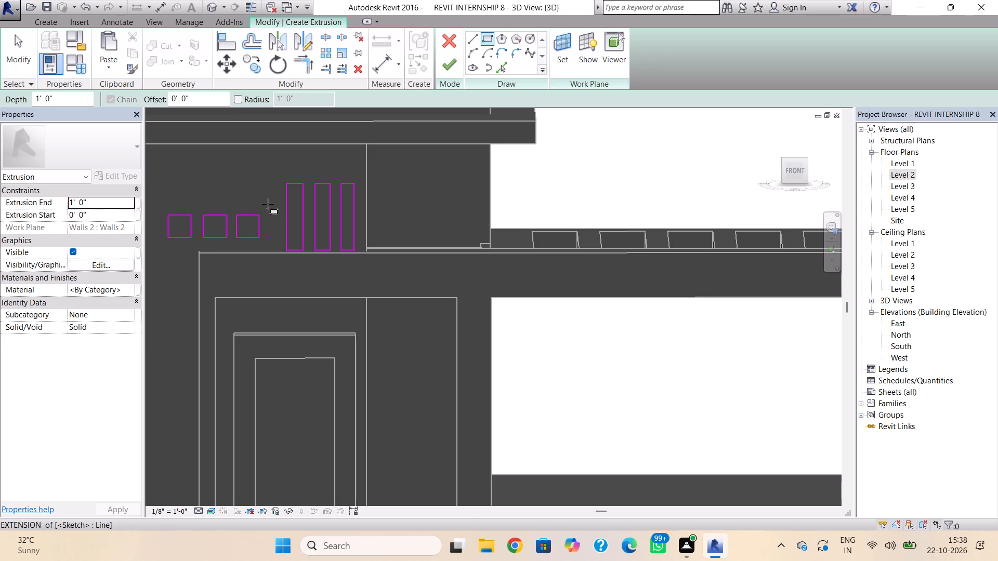
{"action": "key", "text": "Escape"}
Nudge the vertical edges of the three tall rectangles to even out their widths and gaps, and finish the 1' 0" deep extrusion.
{"action": "left_click", "coordinate": [305, 229]}
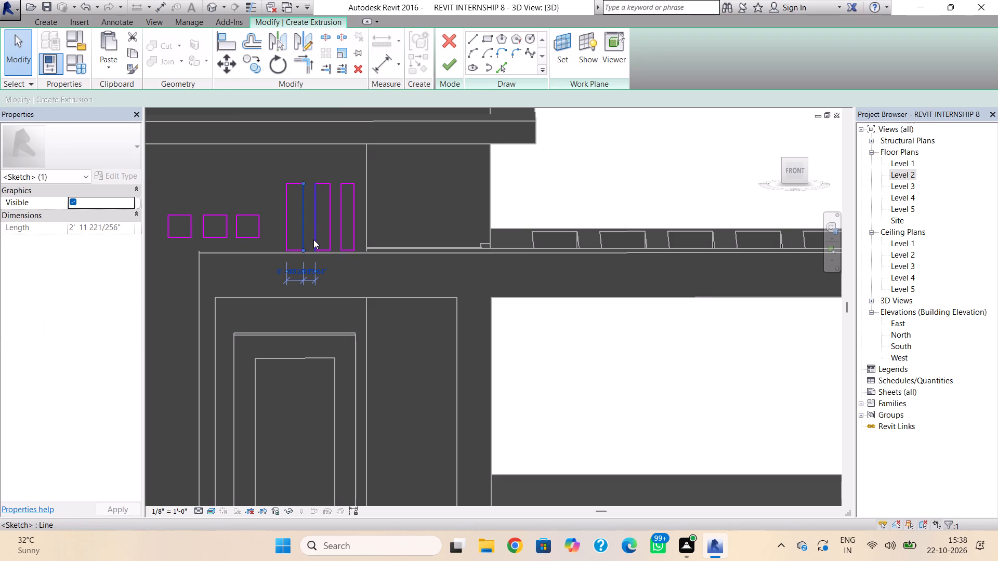
{"action": "key", "text": "Left"}
{"action": "scroll", "coordinate": [296, 247], "scroll_direction": "up", "scroll_amount": 3}
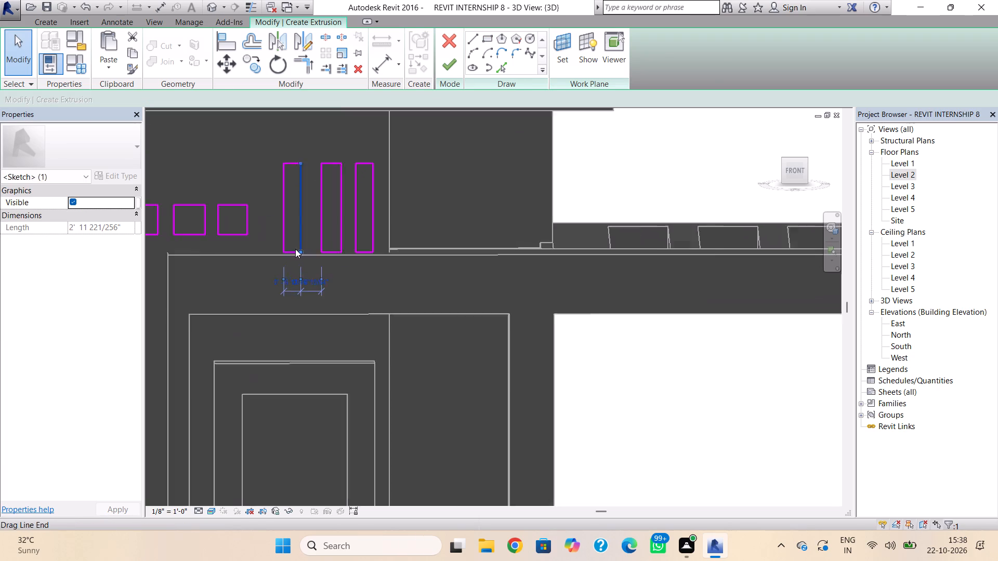
{"action": "left_click", "coordinate": [325, 238]}
{"action": "key", "text": "Left"}
{"action": "key", "text": "Left"}
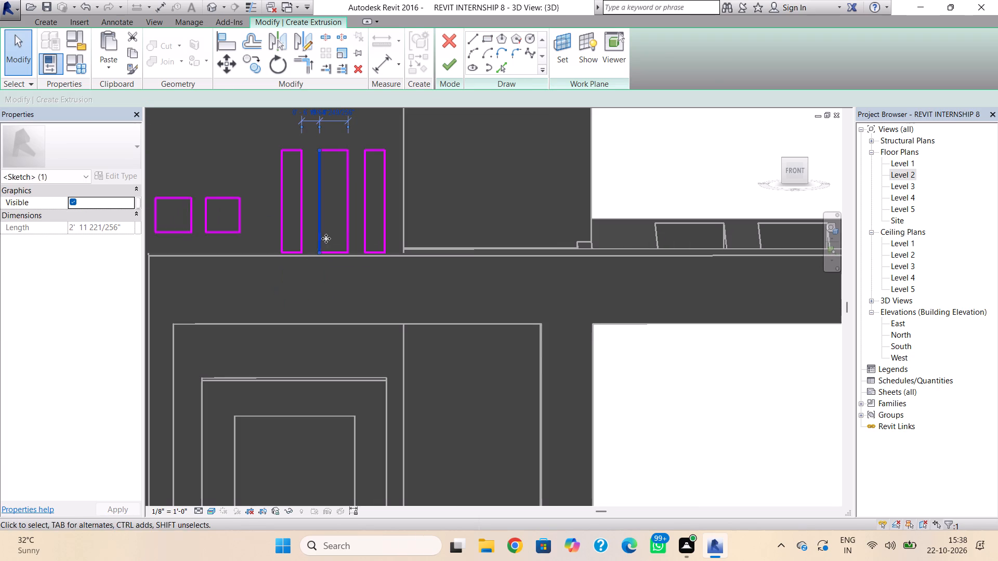
{"action": "left_click", "coordinate": [346, 230]}
{"action": "key", "text": "Left"}
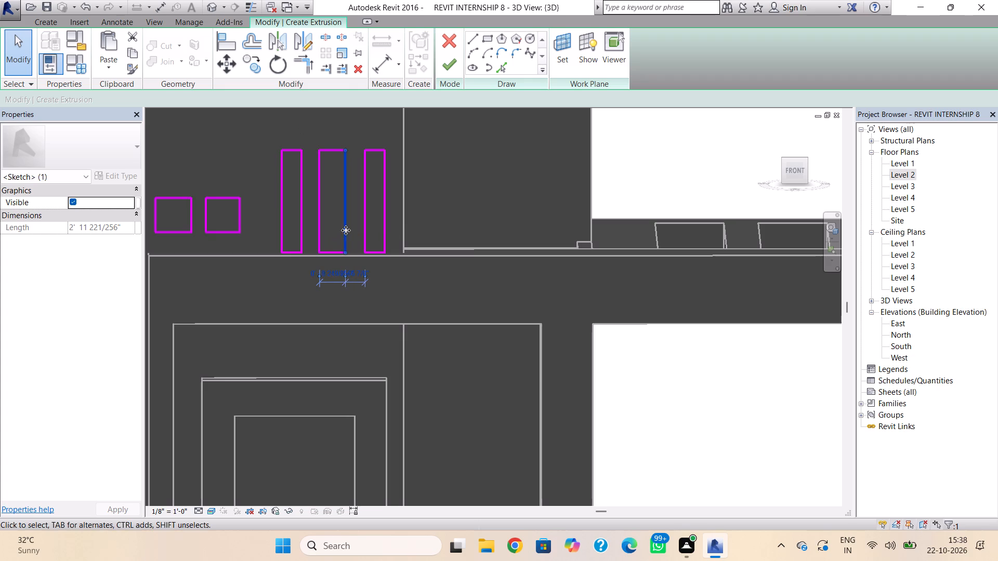
{"action": "key", "text": "Left"}
{"action": "left_click", "coordinate": [367, 230]}
{"action": "key", "text": "Left"}
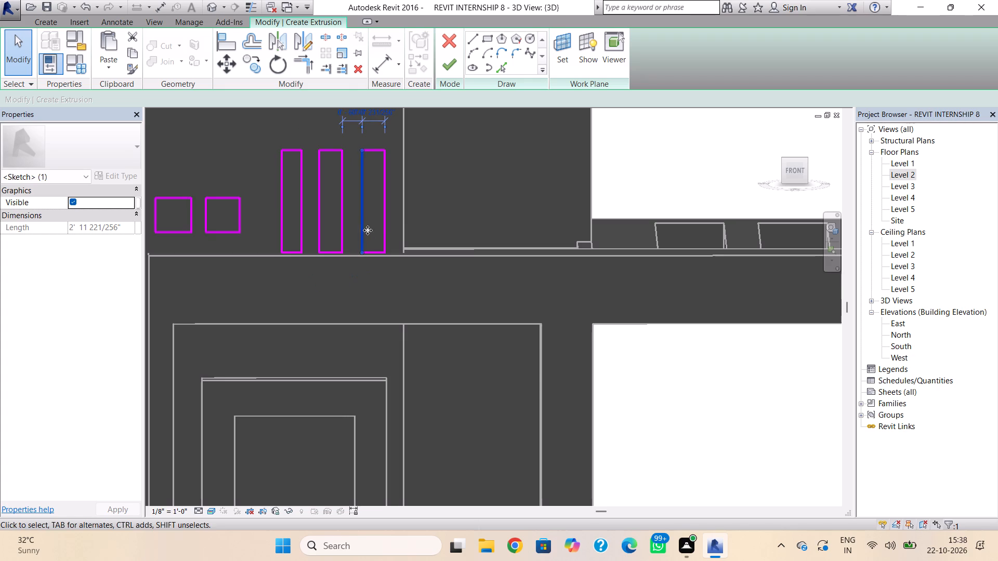
{"action": "key", "text": "Left"}
{"action": "left_click", "coordinate": [391, 227]}
{"action": "left_click", "coordinate": [387, 228]}
{"action": "key", "text": "Left"}
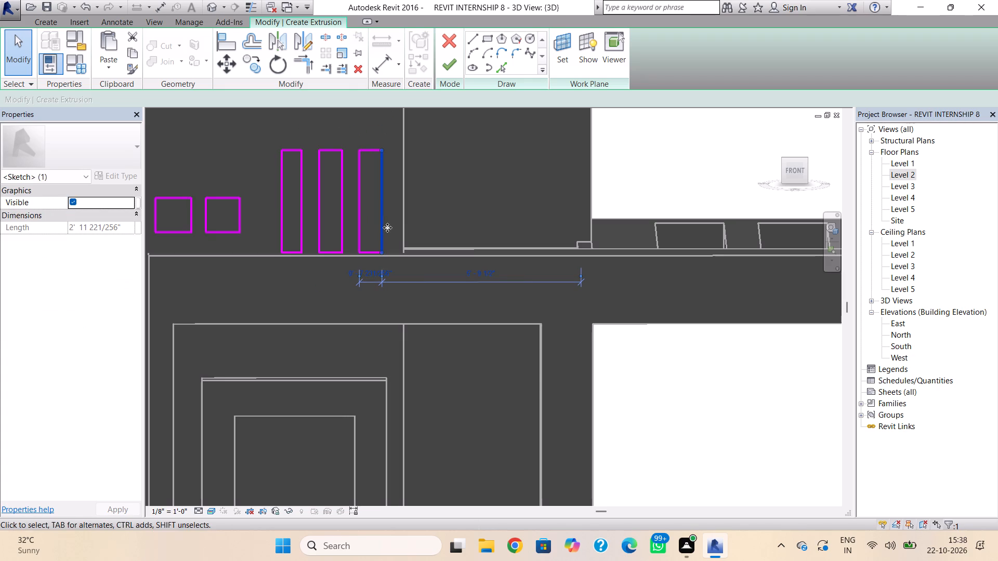
{"action": "left_click", "coordinate": [376, 132]}
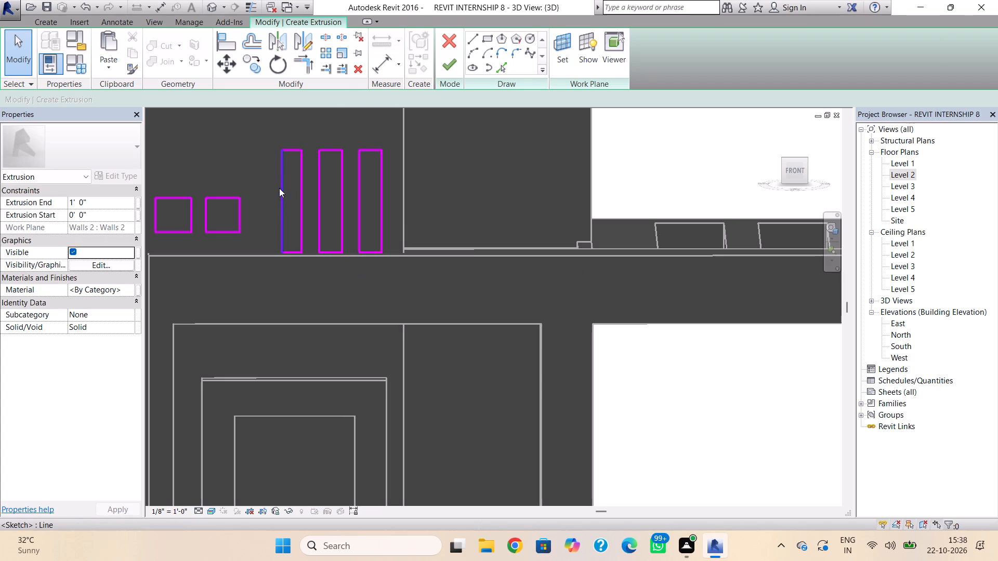
{"action": "left_click", "coordinate": [445, 71]}
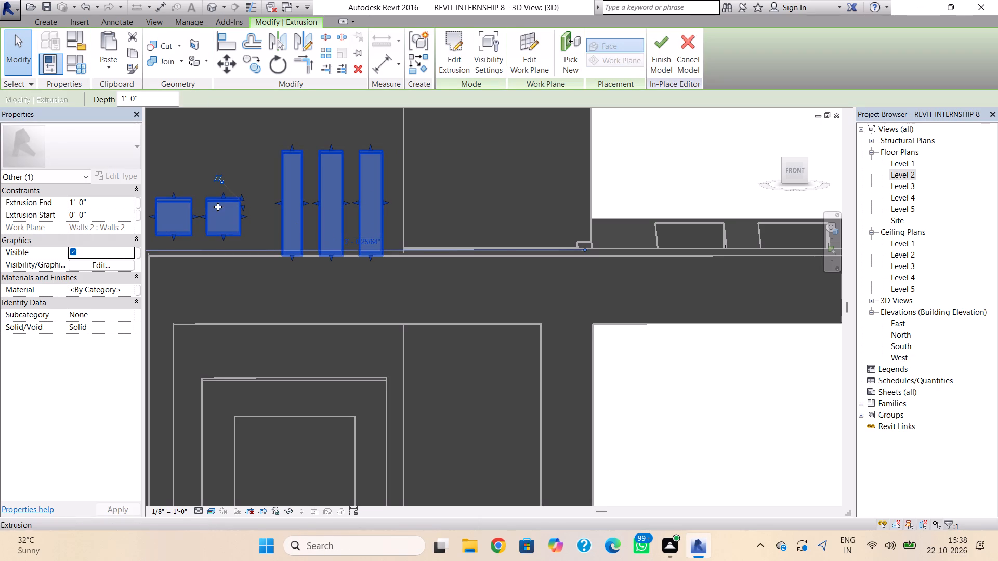
Reduce the extrusion's projection by pulling its front face back towards the wall in two adjustments, dismissing the notification card.
{"action": "right_click_drag", "start_coordinate": [205, 212], "coordinate": [296, 211], "text": "shift"}
{"action": "right_click_drag", "start_coordinate": [318, 215], "coordinate": [325, 215], "text": "shift"}
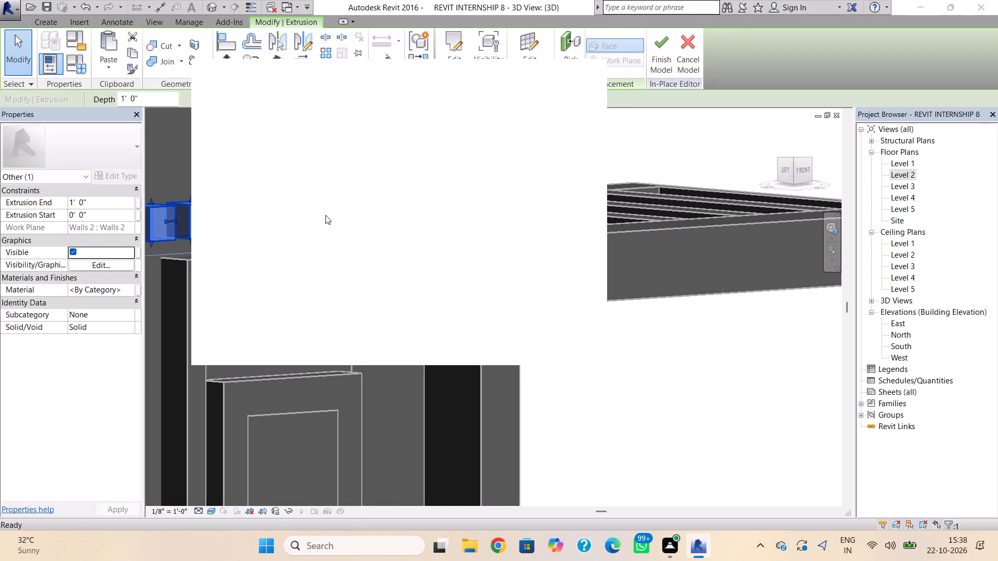
{"action": "right_click_drag", "start_coordinate": [325, 215], "coordinate": [326, 215], "text": "shift"}
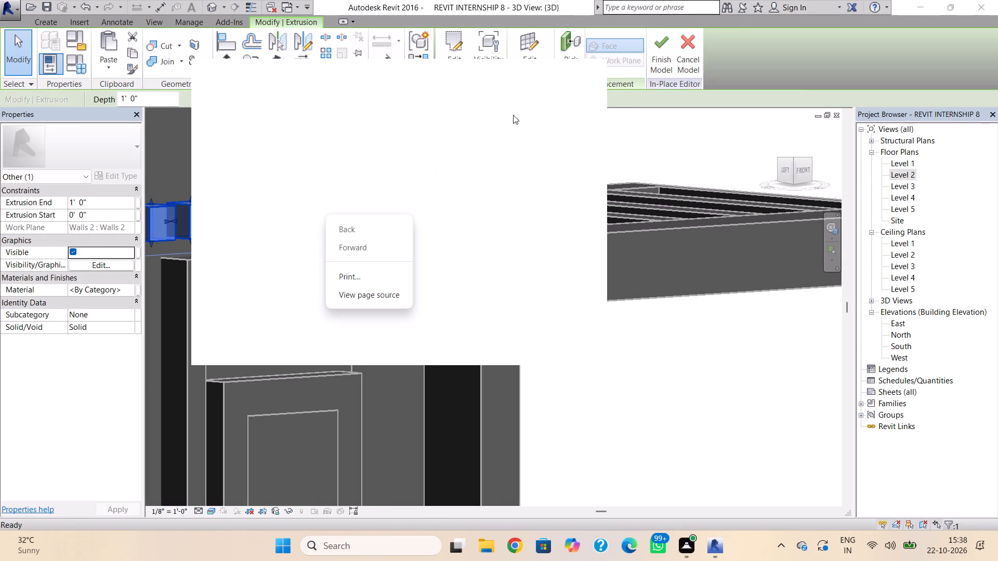
{"action": "left_click", "coordinate": [640, 154]}
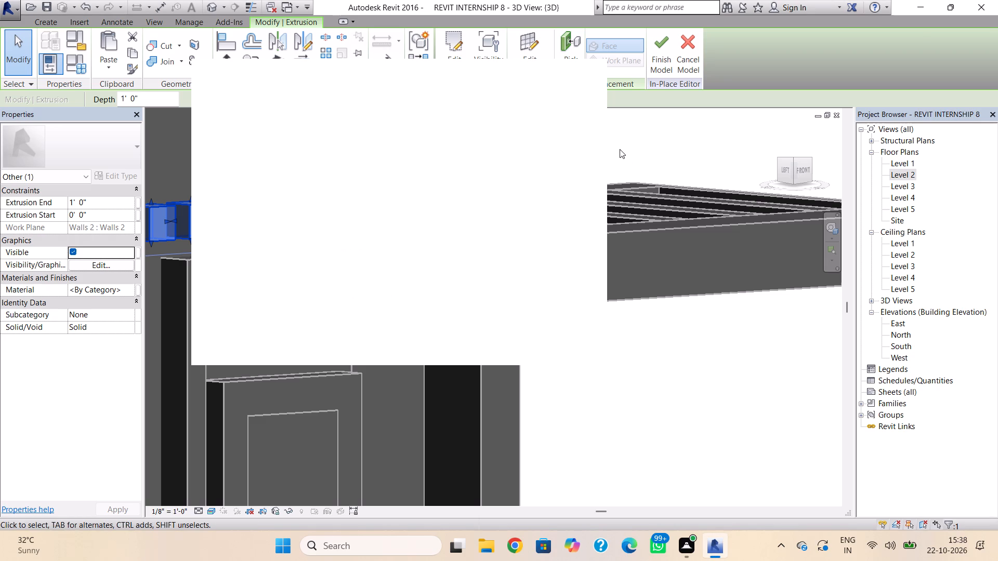
{"action": "left_click", "coordinate": [581, 77]}
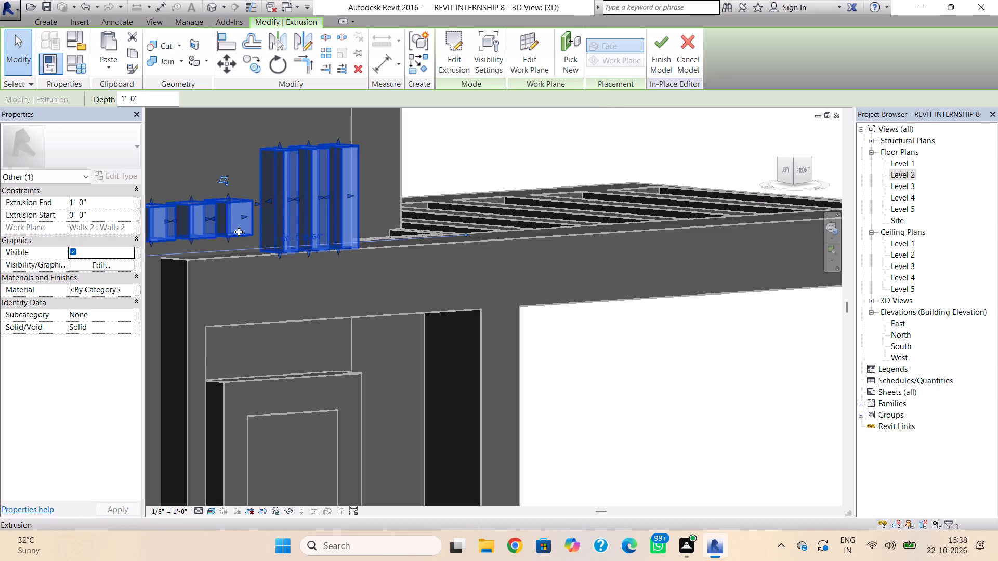
{"action": "right_click_drag", "start_coordinate": [235, 233], "coordinate": [316, 295], "text": "shift"}
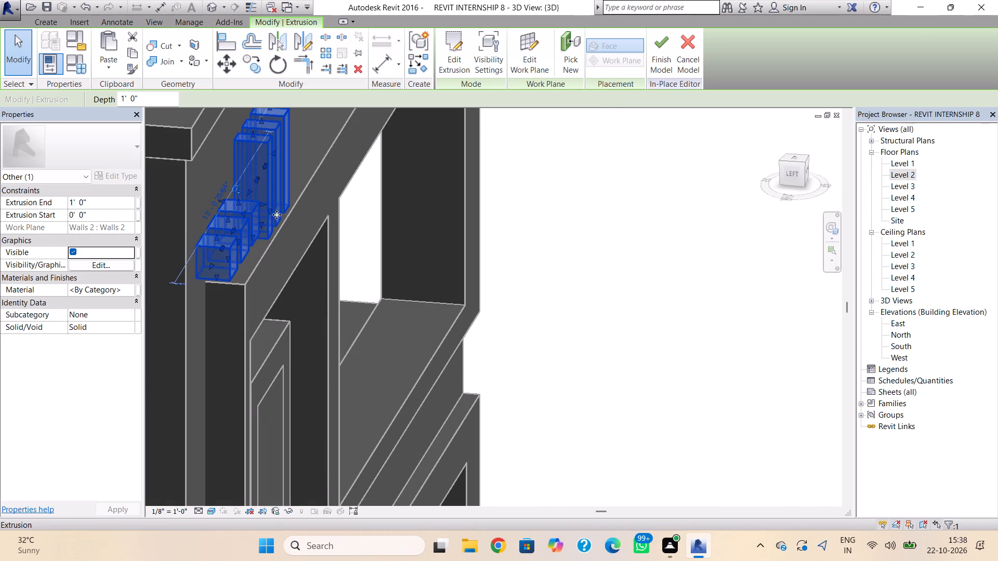
{"action": "left_click_drag", "start_coordinate": [264, 203], "coordinate": [252, 207]}
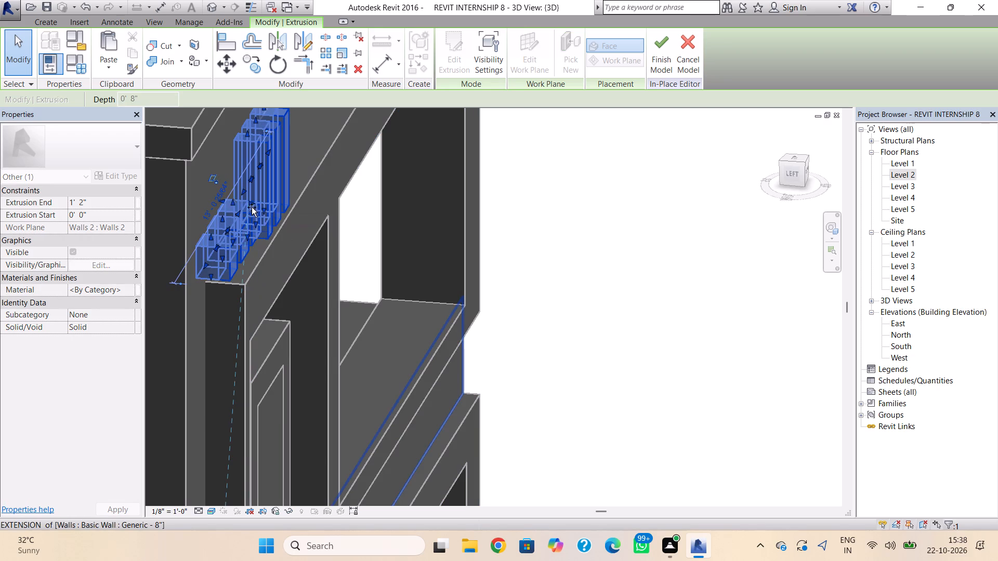
{"action": "left_click_drag", "start_coordinate": [252, 207], "coordinate": [250, 208]}
{"action": "key", "text": "Escape"}
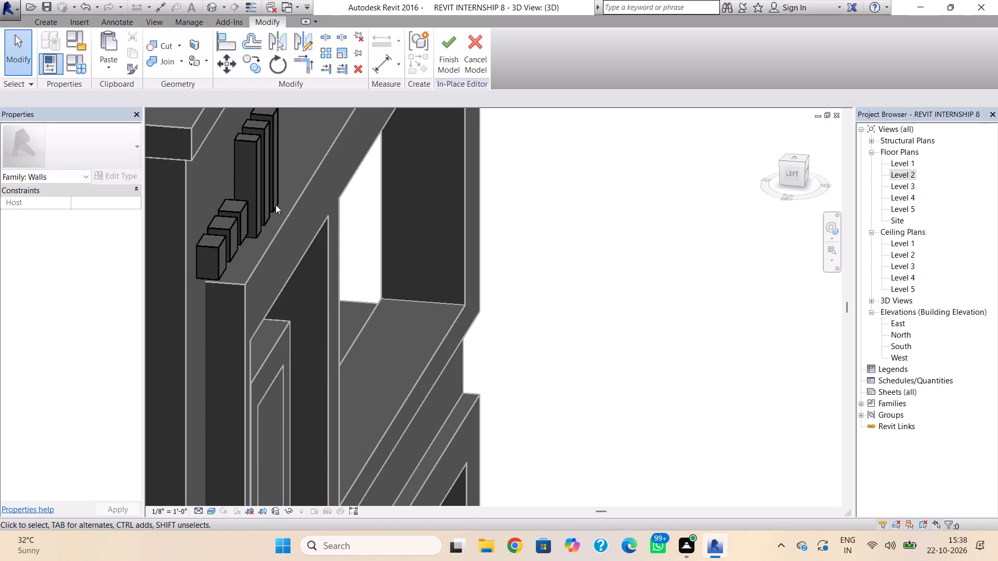
{"action": "left_click", "coordinate": [261, 206]}
{"action": "left_click", "coordinate": [221, 202]}
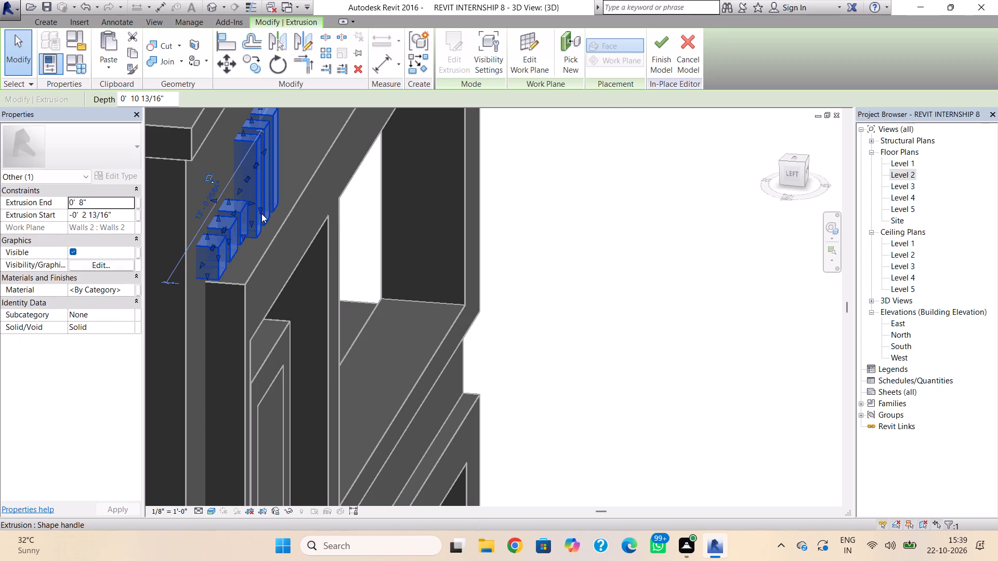
{"action": "left_click_drag", "start_coordinate": [252, 205], "coordinate": [241, 205]}
{"action": "key", "text": "Escape"}
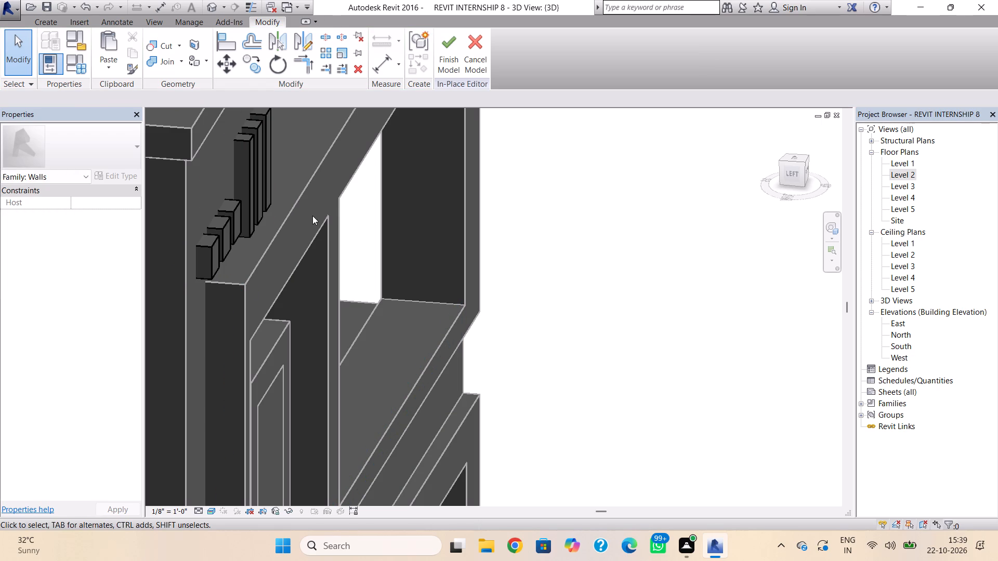
Examine the thinned square and upright blocks against the wall and upper frame from the front.
{"action": "right_click_drag", "start_coordinate": [328, 212], "coordinate": [203, 159], "text": "shift"}
{"action": "scroll", "coordinate": [257, 209], "scroll_direction": "down", "scroll_amount": 3}
{"action": "middle_click_drag", "start_coordinate": [277, 233], "coordinate": [284, 173]}
{"action": "scroll", "coordinate": [288, 183], "scroll_direction": "up", "scroll_amount": 1}
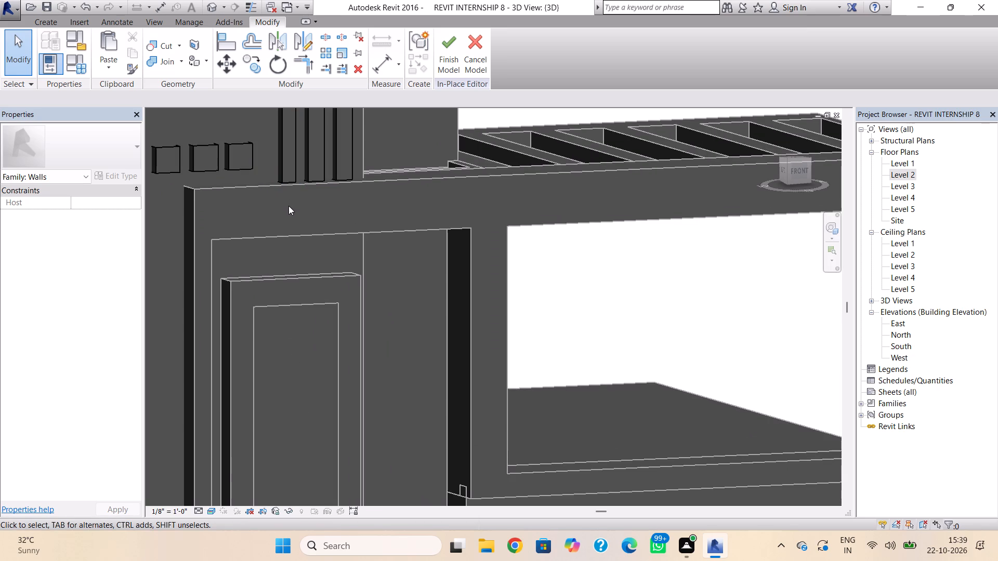
{"action": "scroll", "coordinate": [287, 208], "scroll_direction": "down", "scroll_amount": 1}
{"action": "right_click_drag", "start_coordinate": [324, 229], "coordinate": [300, 228], "text": "shift"}
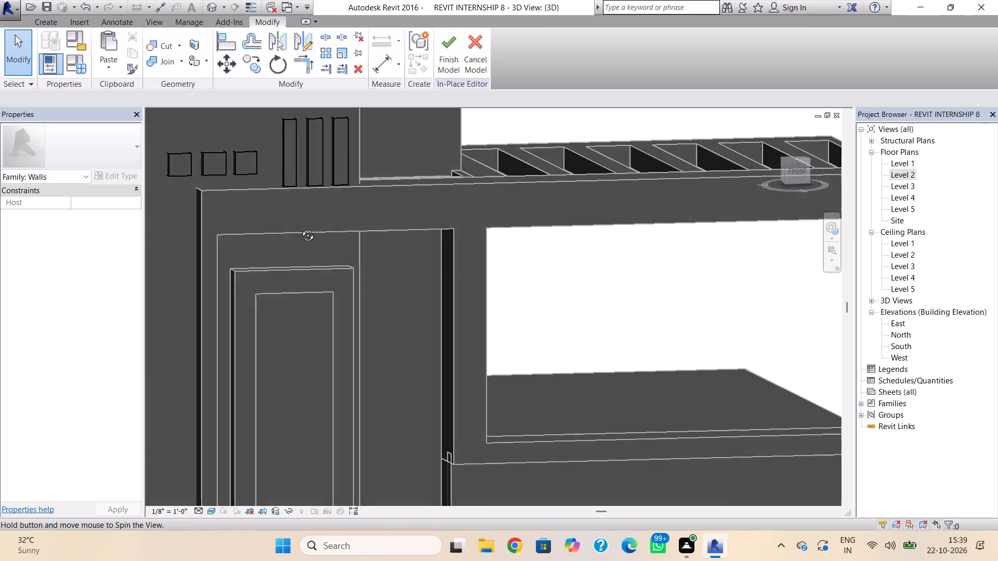
{"action": "right_click_drag", "start_coordinate": [300, 228], "coordinate": [288, 213], "text": "shift"}
{"action": "scroll", "coordinate": [288, 211], "scroll_direction": "down", "scroll_amount": 4}
{"action": "middle_click_drag", "start_coordinate": [298, 220], "coordinate": [308, 185]}
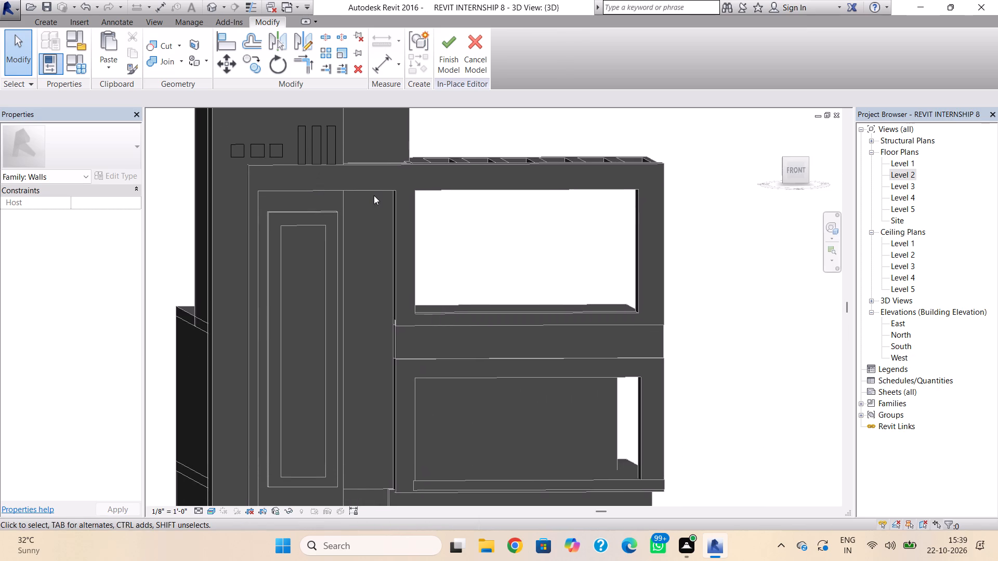
Finish the in-place model of the decorative square and upright wall blocks, dismissing the notification card.
{"action": "left_click", "coordinate": [445, 58]}
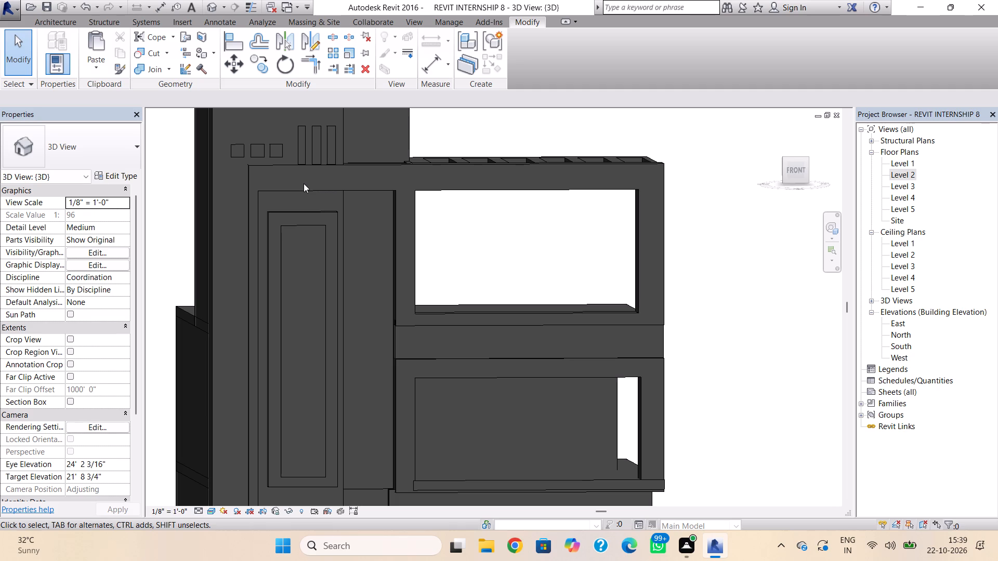
{"action": "left_click", "coordinate": [55, 17]}
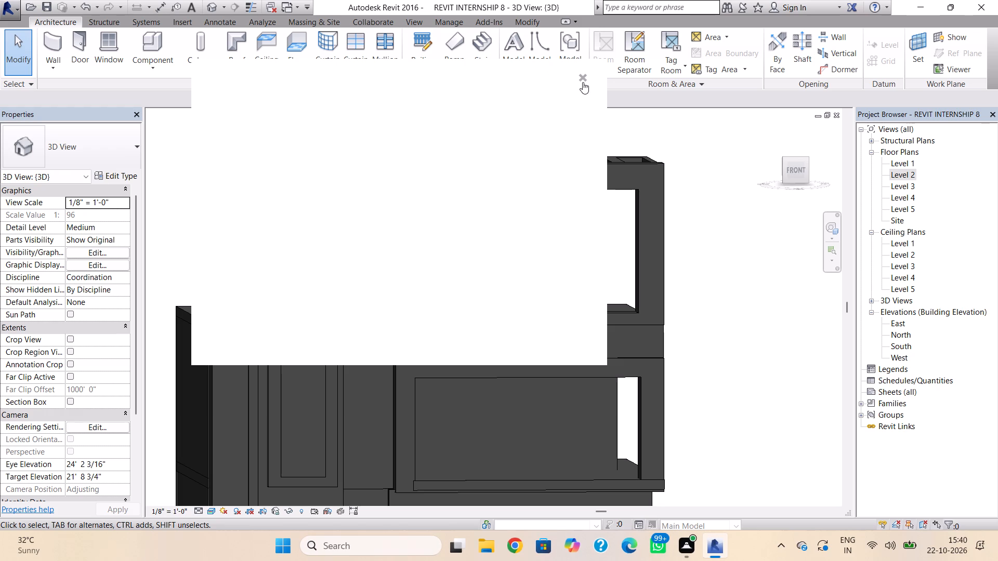
{"action": "left_click", "coordinate": [583, 81]}
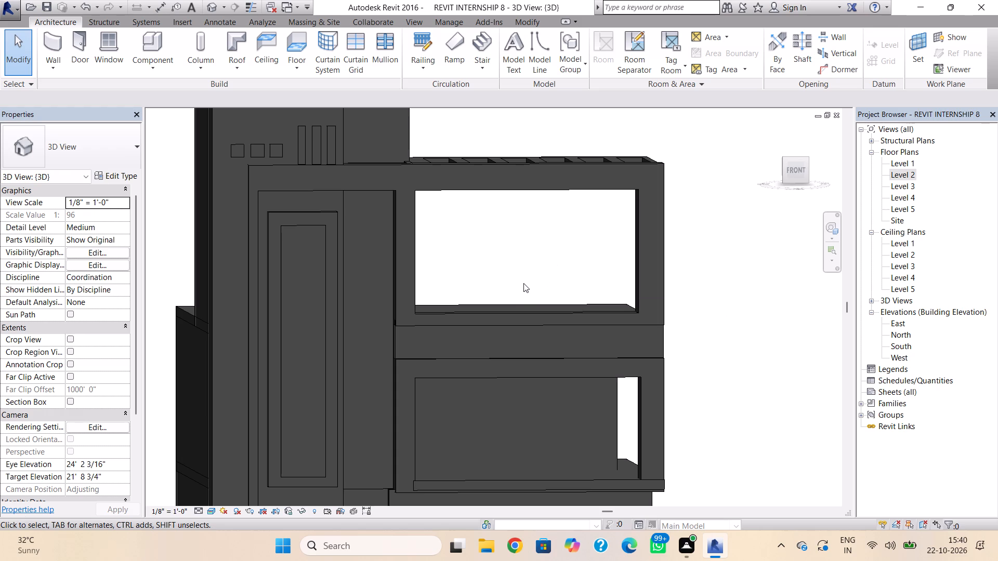
Examine the front frames, openings and pergola in 3D, and the front frame area in the Level 2 plan.
{"action": "right_click_drag", "start_coordinate": [521, 259], "coordinate": [450, 293], "text": "shift"}
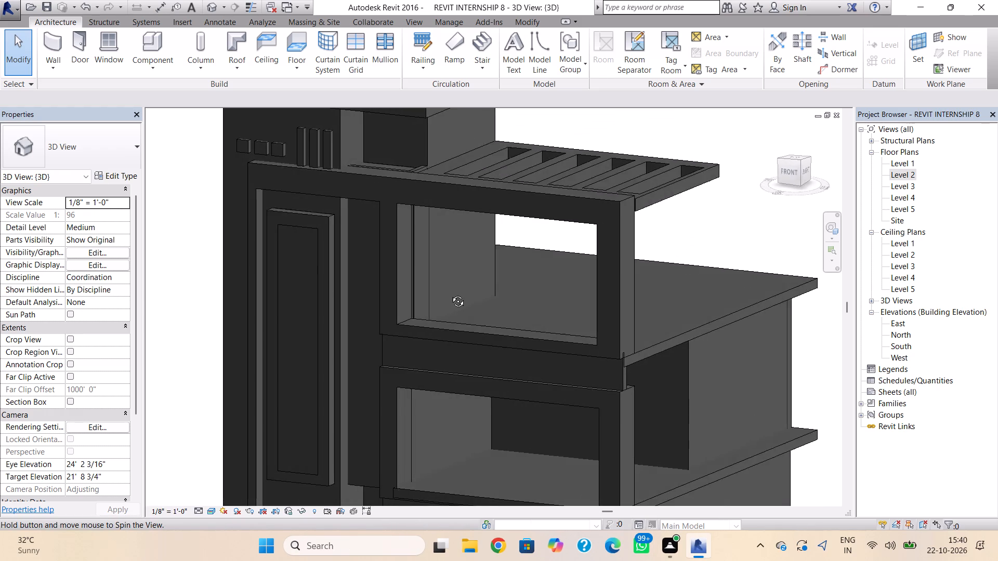
{"action": "right_click_drag", "start_coordinate": [450, 293], "coordinate": [527, 295], "text": "shift"}
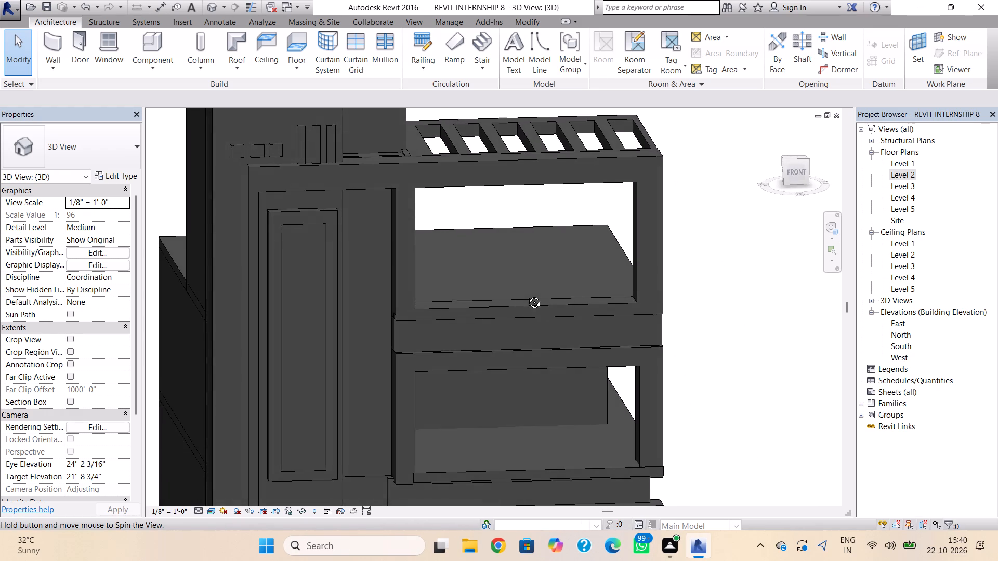
{"action": "right_click_drag", "start_coordinate": [527, 295], "coordinate": [506, 275], "text": "shift"}
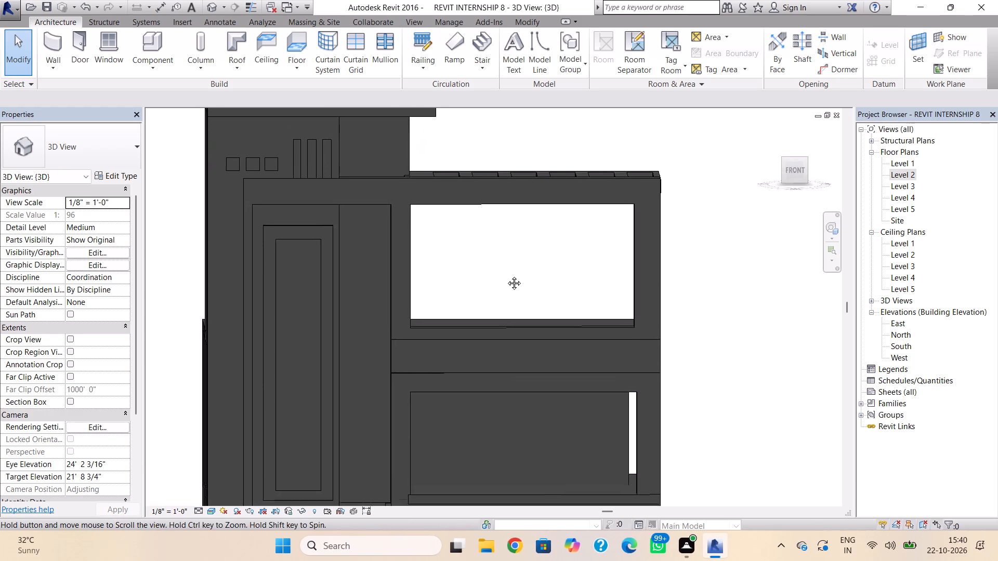
{"action": "right_click_drag", "start_coordinate": [506, 275], "coordinate": [505, 280], "text": "shift"}
{"action": "right_click_drag", "start_coordinate": [504, 280], "coordinate": [505, 327], "text": "shift"}
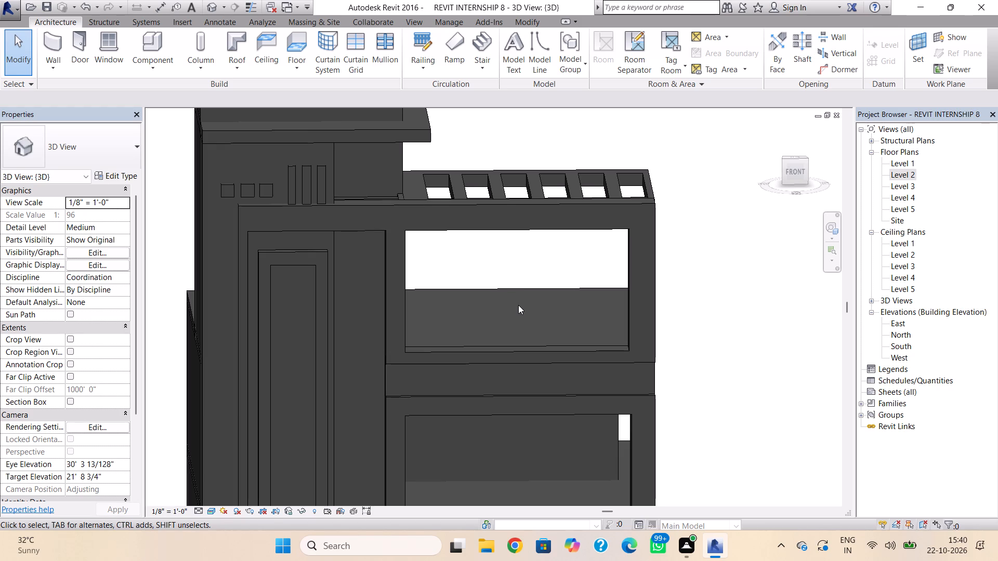
{"action": "scroll", "coordinate": [518, 305], "scroll_direction": "down", "scroll_amount": 1}
{"action": "middle_click_drag", "start_coordinate": [520, 304], "coordinate": [523, 260]}
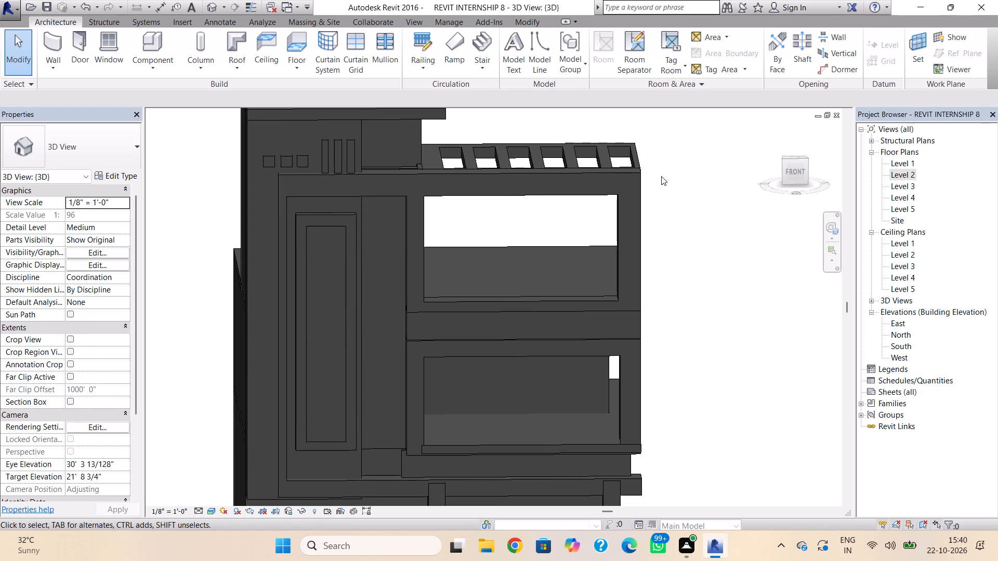
{"action": "left_click", "coordinate": [59, 42]}
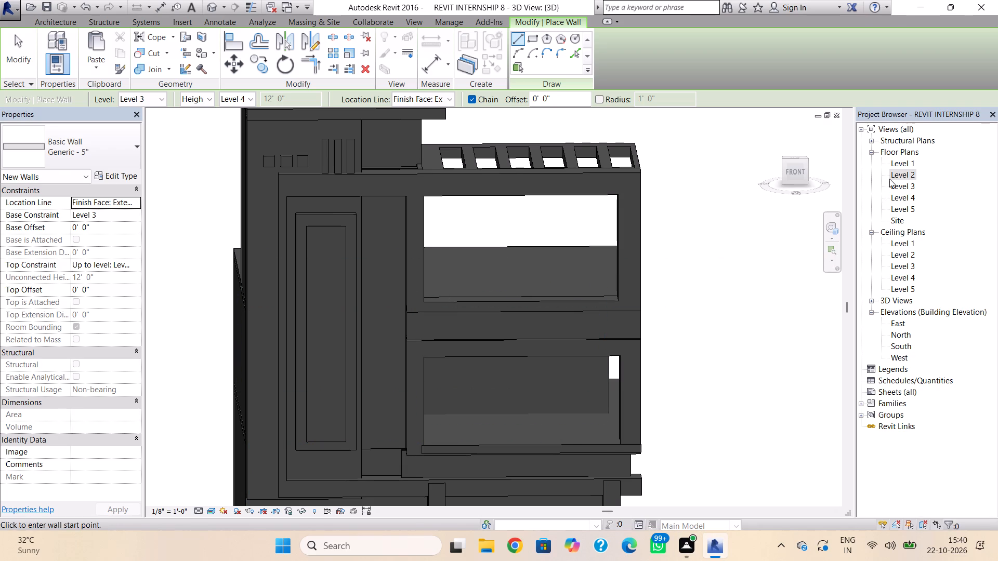
{"action": "scroll", "coordinate": [781, 332], "scroll_direction": "down", "scroll_amount": 2}
{"action": "middle_click_drag", "start_coordinate": [780, 332], "coordinate": [748, 259]}
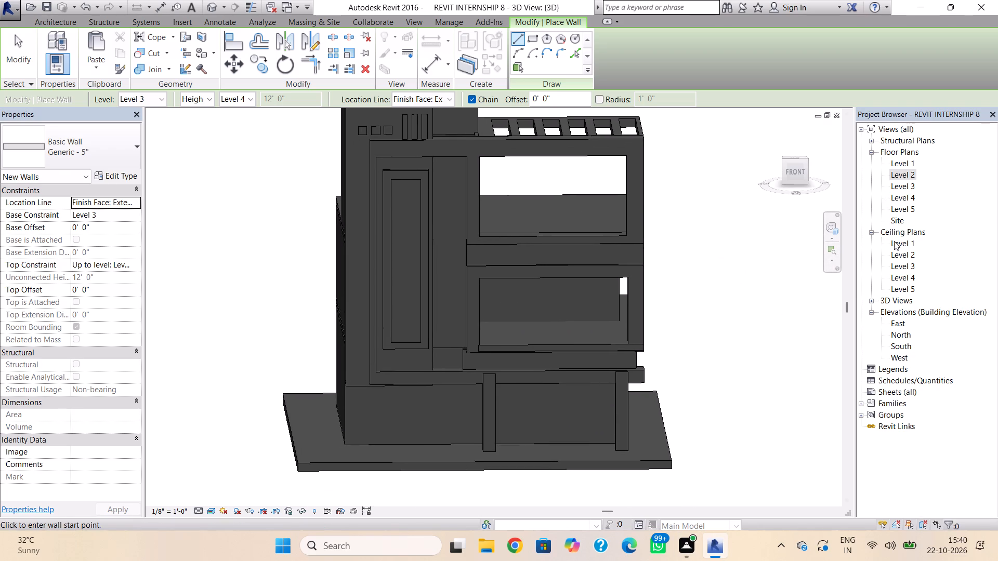
{"action": "double_click", "coordinate": [900, 177]}
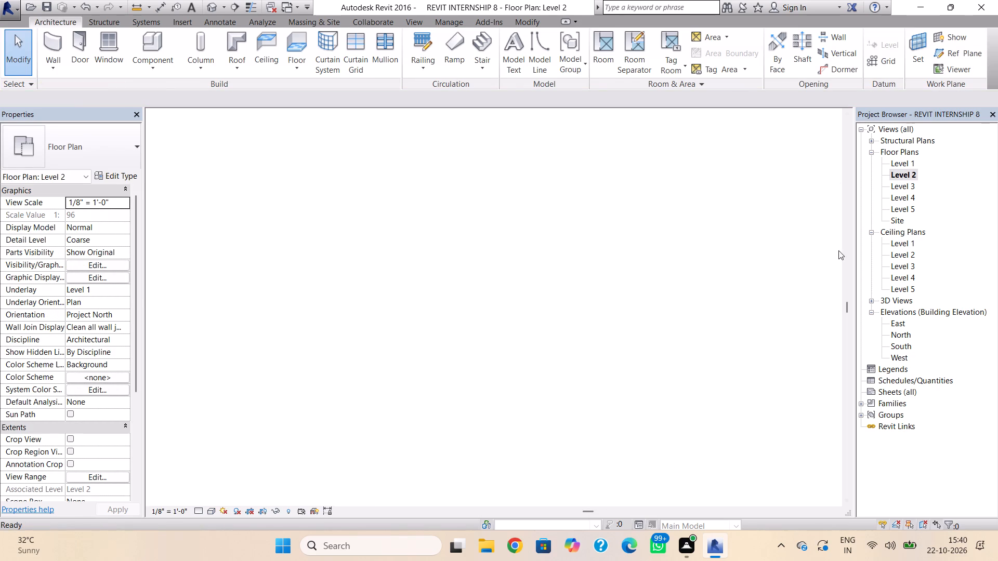
{"action": "scroll", "coordinate": [691, 313], "scroll_direction": "down", "scroll_amount": 3}
{"action": "middle_click_drag", "start_coordinate": [668, 323], "coordinate": [456, 331]}
{"action": "scroll", "coordinate": [483, 313], "scroll_direction": "down", "scroll_amount": 2}
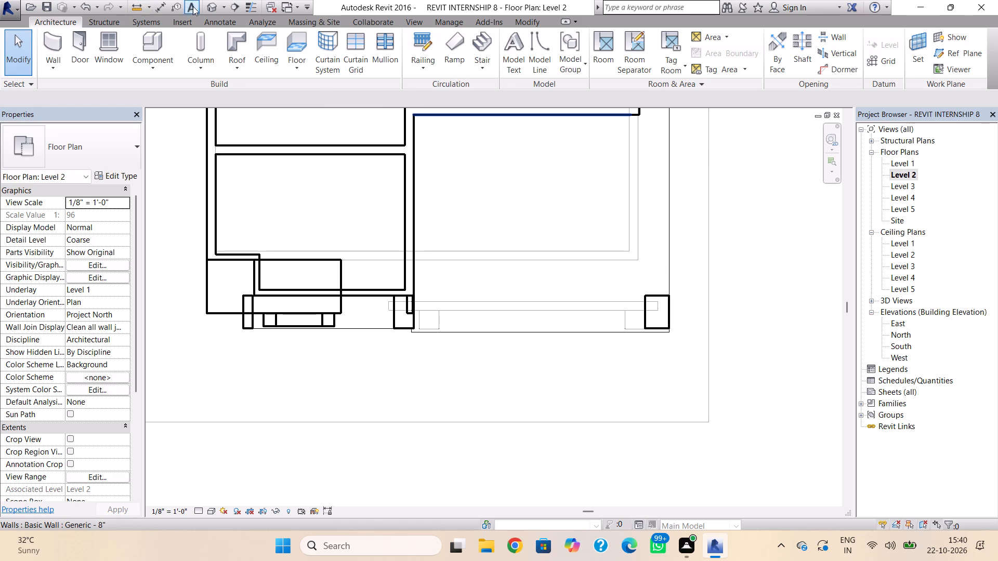
{"action": "left_click", "coordinate": [215, 2]}
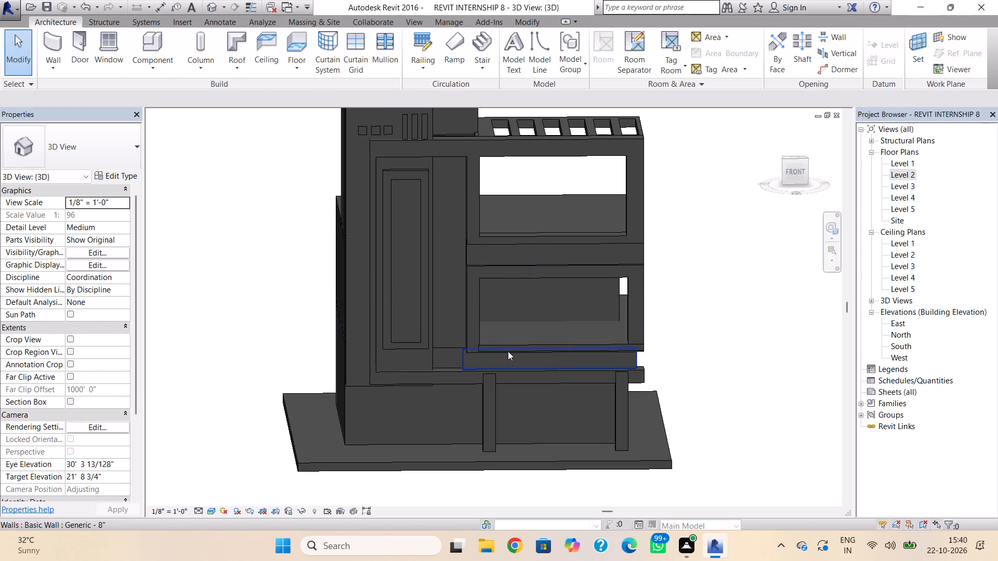
{"action": "right_click_drag", "start_coordinate": [687, 319], "coordinate": [548, 309], "text": "shift"}
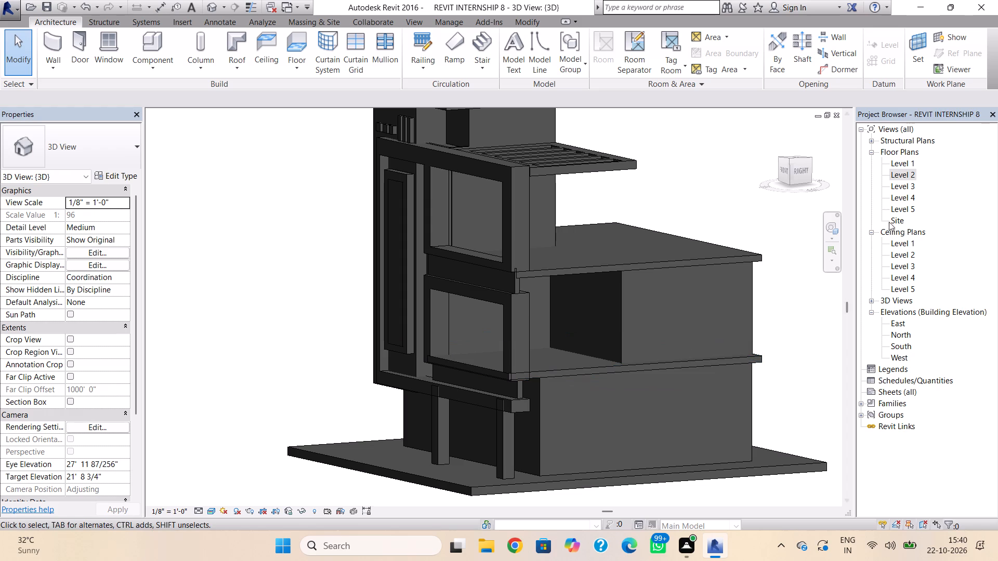
On the Level 2 plan, draw a Generic - 5" wall about 17' 8" long across the front opening between the frame uprights, up to Level 3.
{"action": "double_click", "coordinate": [910, 173]}
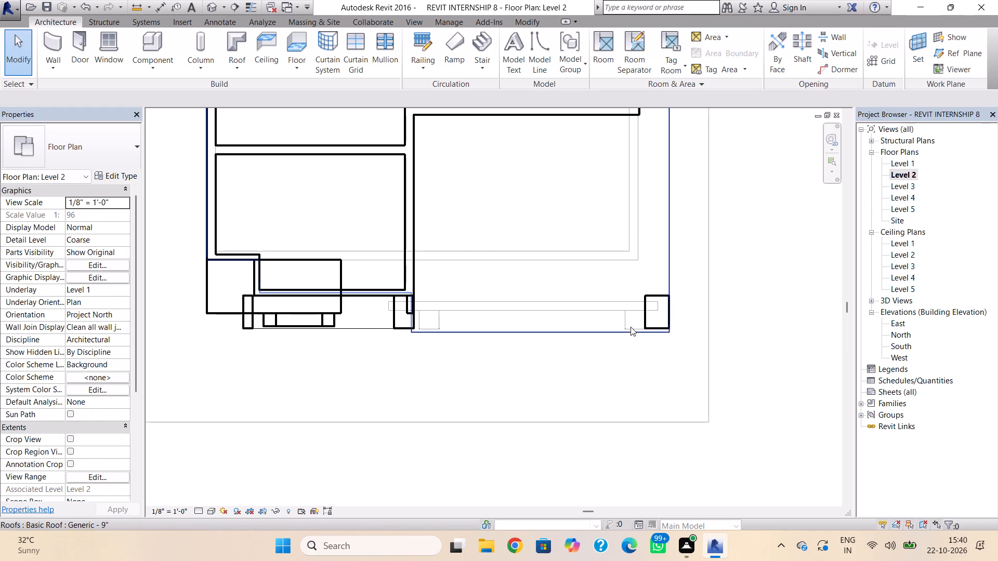
{"action": "scroll", "coordinate": [630, 327], "scroll_direction": "down", "scroll_amount": 1}
{"action": "middle_click_drag", "start_coordinate": [630, 327], "coordinate": [606, 334]}
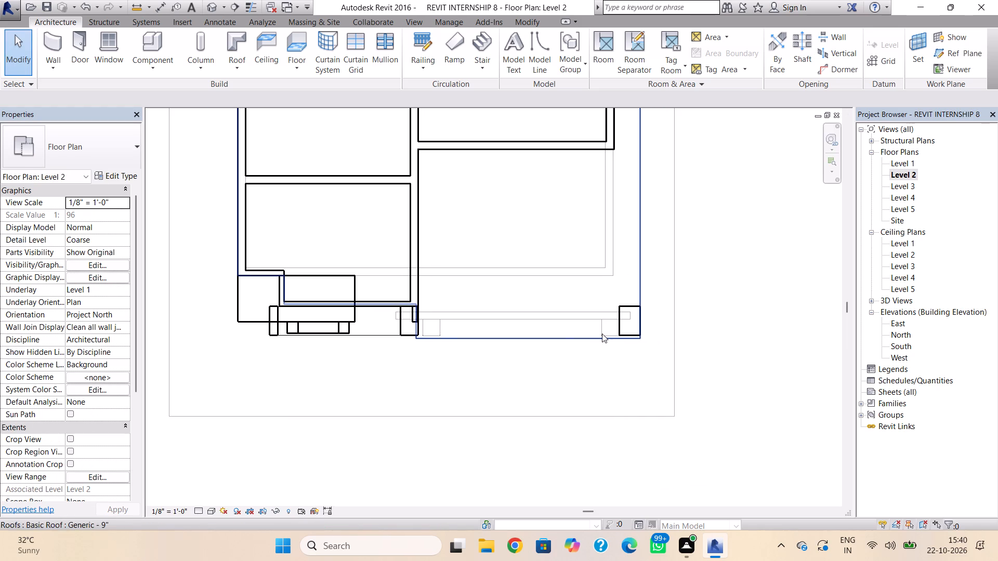
{"action": "left_click", "coordinate": [49, 38]}
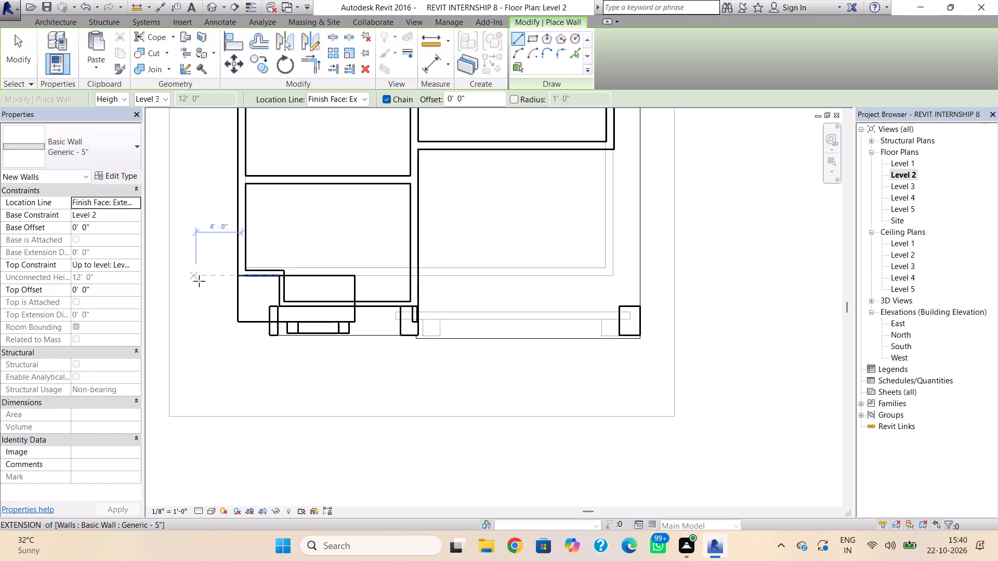
{"action": "left_click", "coordinate": [418, 320]}
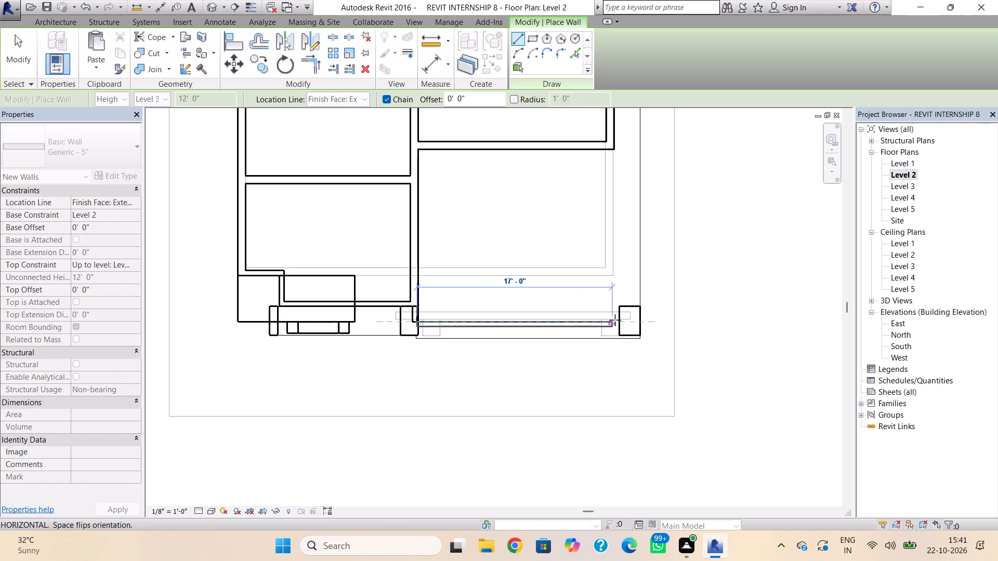
{"action": "left_click", "coordinate": [619, 319]}
{"action": "key", "text": "Escape"}
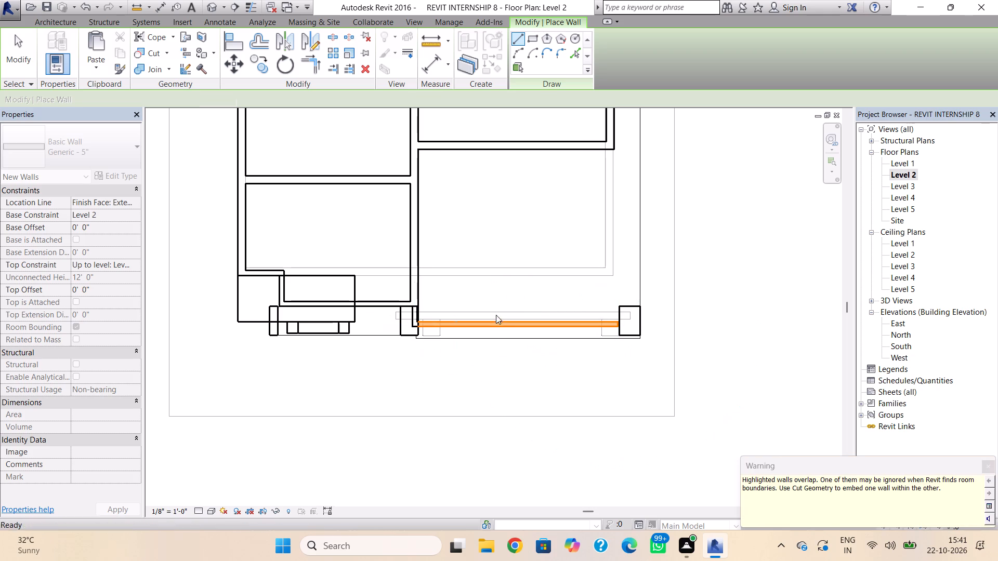
{"action": "left_click", "coordinate": [209, 5]}
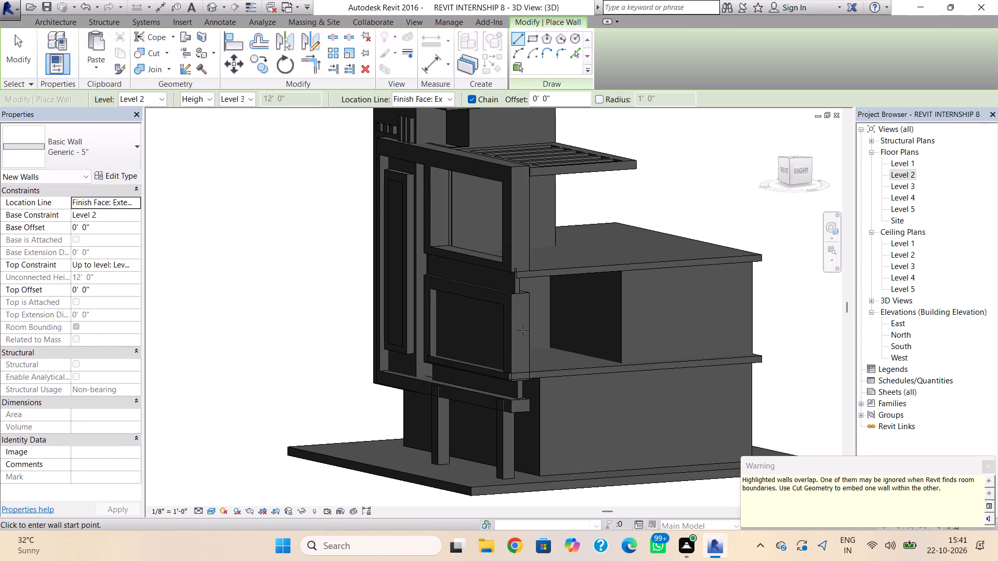
{"action": "key", "text": "Escape"}
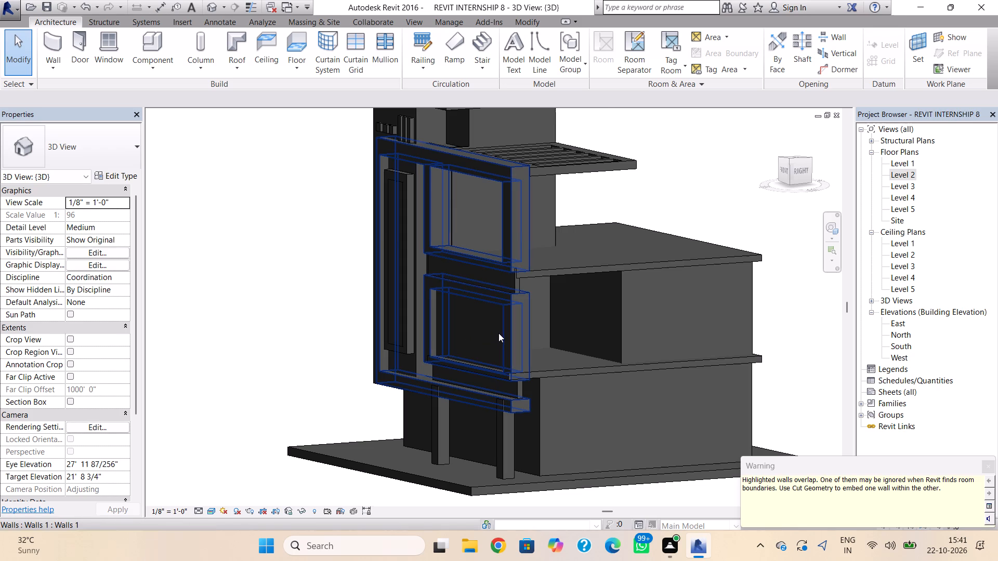
{"action": "key", "text": "Escape"}
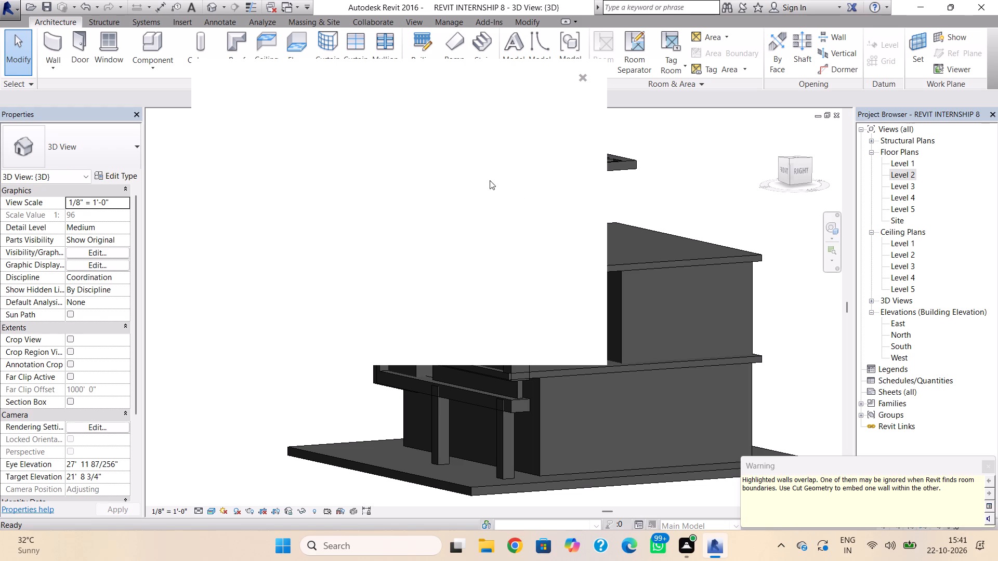
{"action": "left_click", "coordinate": [583, 79]}
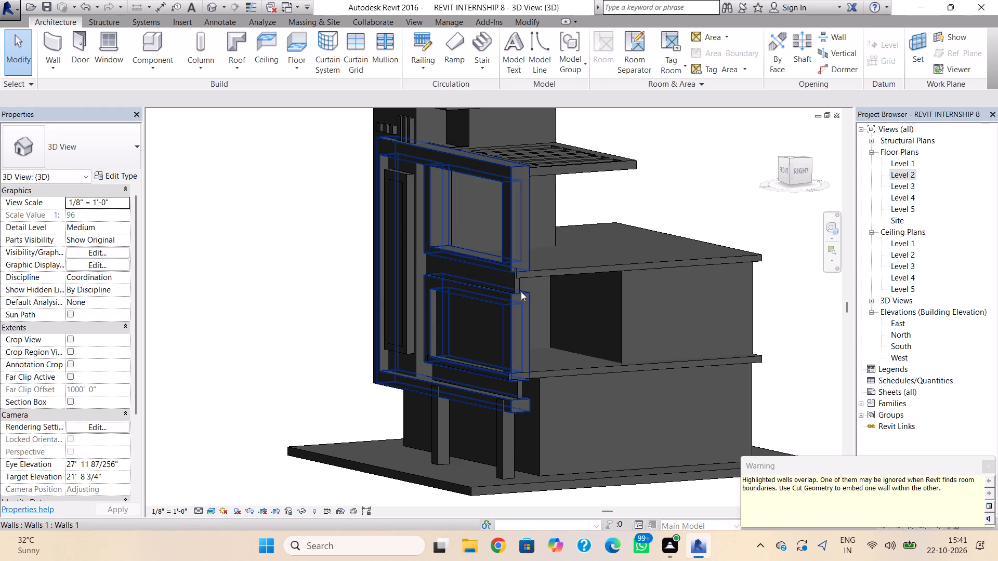
Examine the 8" wall band between the upper and lower frames and the new infill wall from the front and sides.
{"action": "left_click", "coordinate": [517, 284]}
{"action": "middle_click_drag", "start_coordinate": [470, 310], "coordinate": [477, 391]}
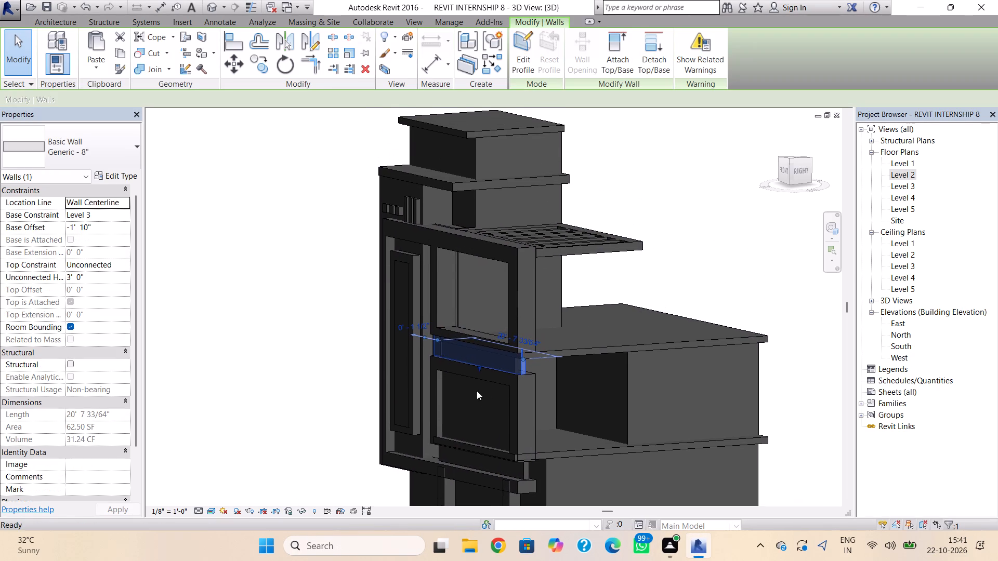
{"action": "key", "text": "Escape"}
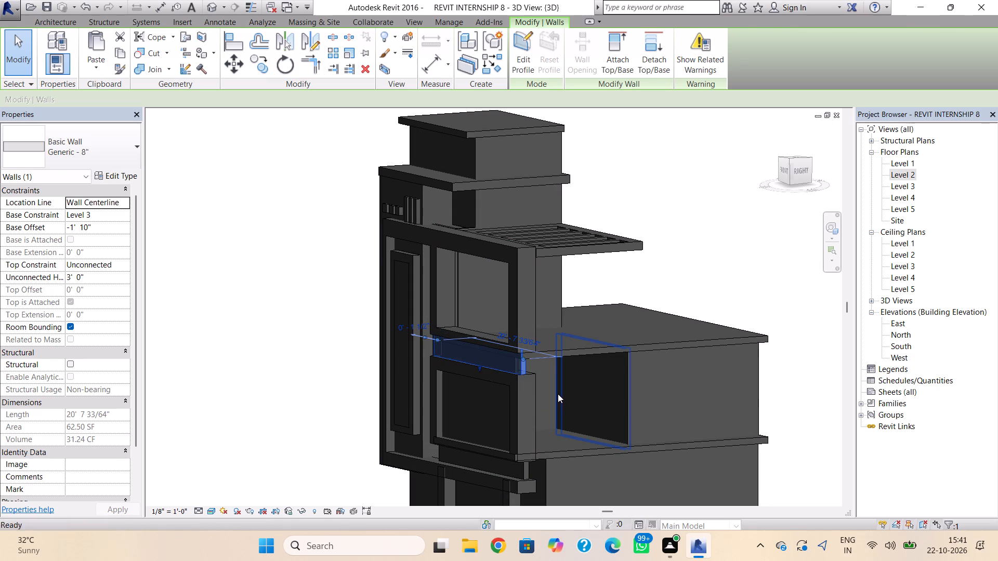
{"action": "right_click_drag", "start_coordinate": [542, 409], "coordinate": [640, 391], "text": "shift"}
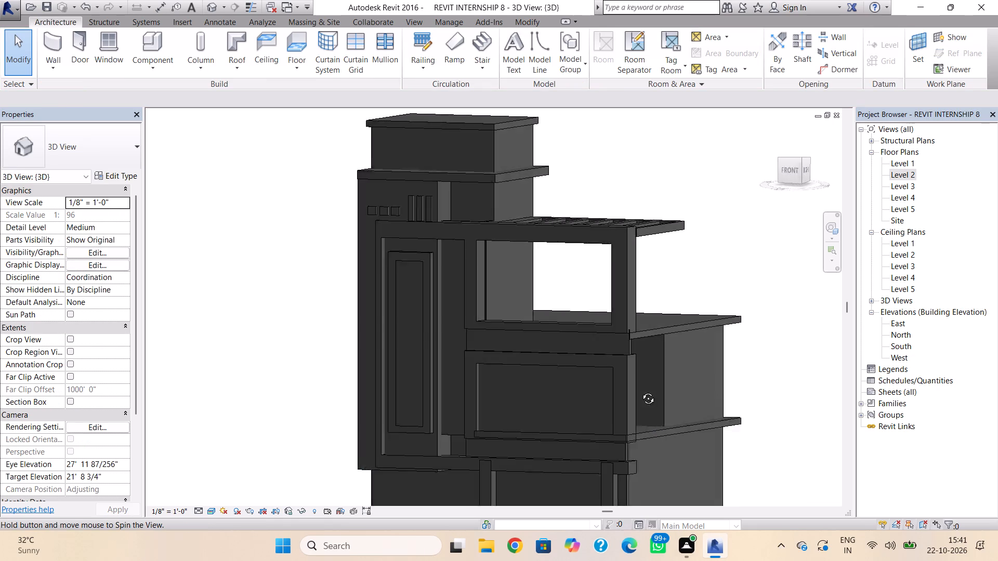
{"action": "right_click_drag", "start_coordinate": [640, 391], "coordinate": [418, 418], "text": "shift"}
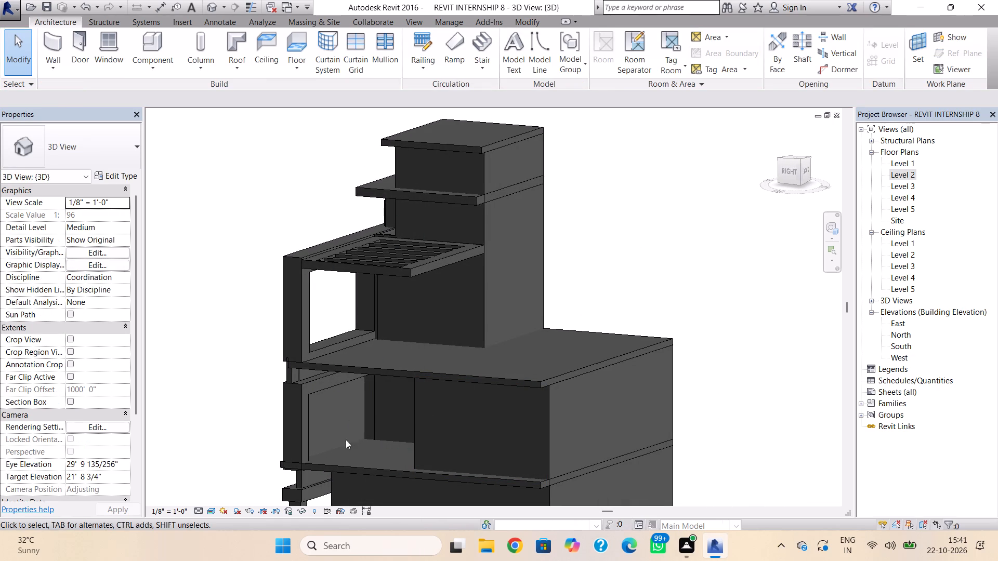
{"action": "right_click_drag", "start_coordinate": [295, 416], "coordinate": [492, 405], "text": "shift"}
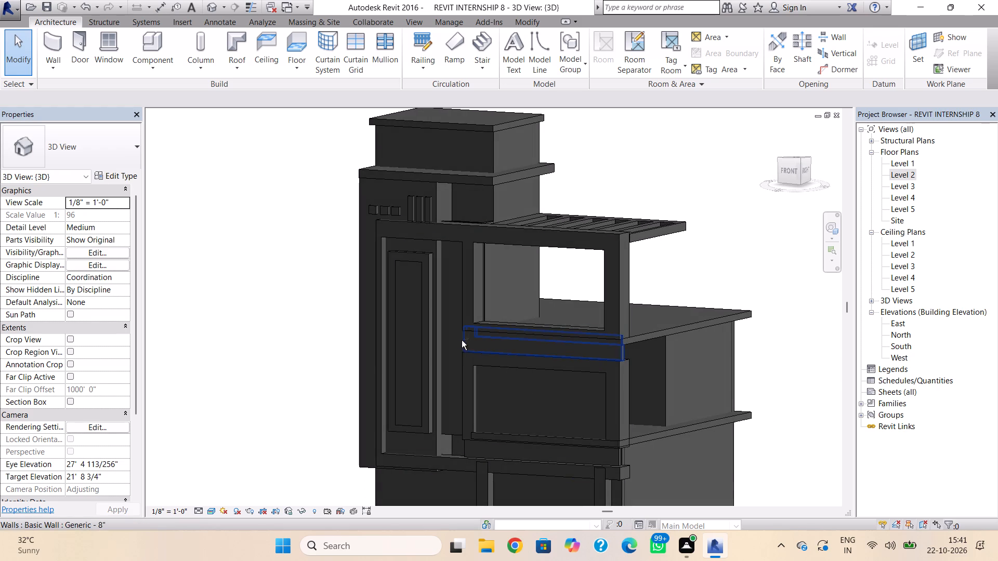
{"action": "right_click_drag", "start_coordinate": [464, 341], "coordinate": [660, 334], "text": "shift"}
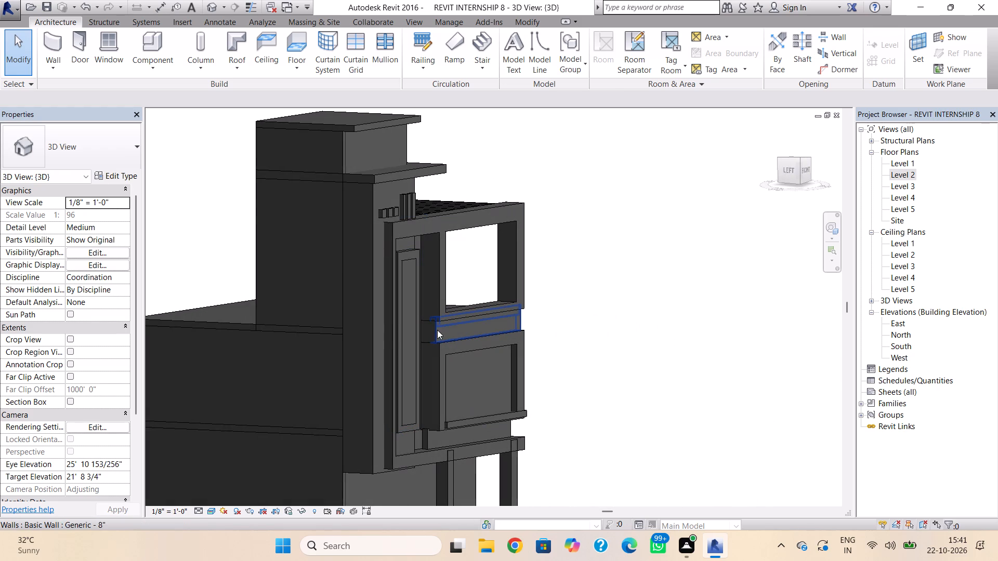
{"action": "left_click", "coordinate": [437, 330]}
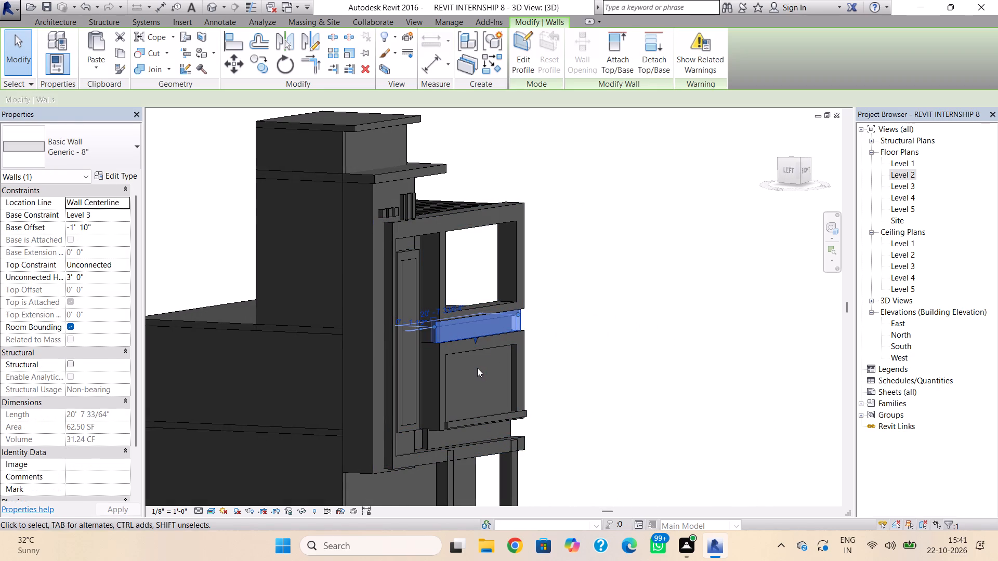
Lower the top of the lower frame's infill wall to a height of about 4' 10", forming a parapet in the opening.
{"action": "left_click", "coordinate": [510, 360]}
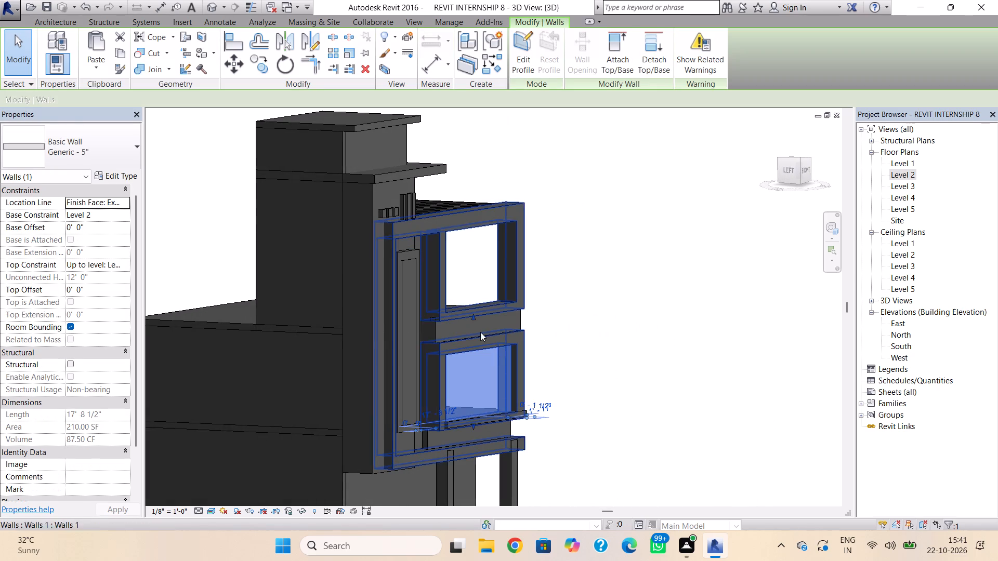
{"action": "left_click_drag", "start_coordinate": [472, 319], "coordinate": [478, 348]}
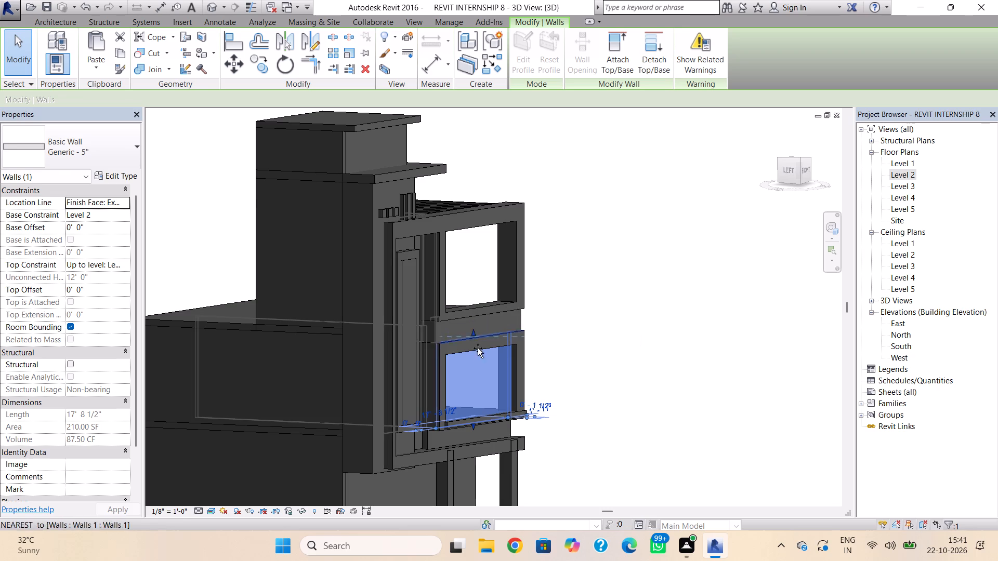
{"action": "left_click_drag", "start_coordinate": [478, 348], "coordinate": [480, 381]}
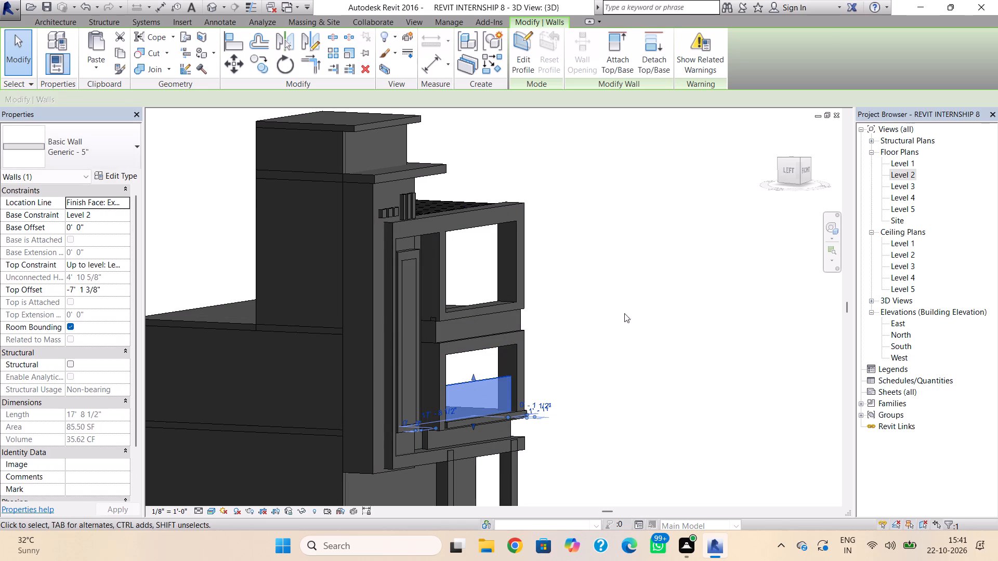
{"action": "key", "text": "Escape"}
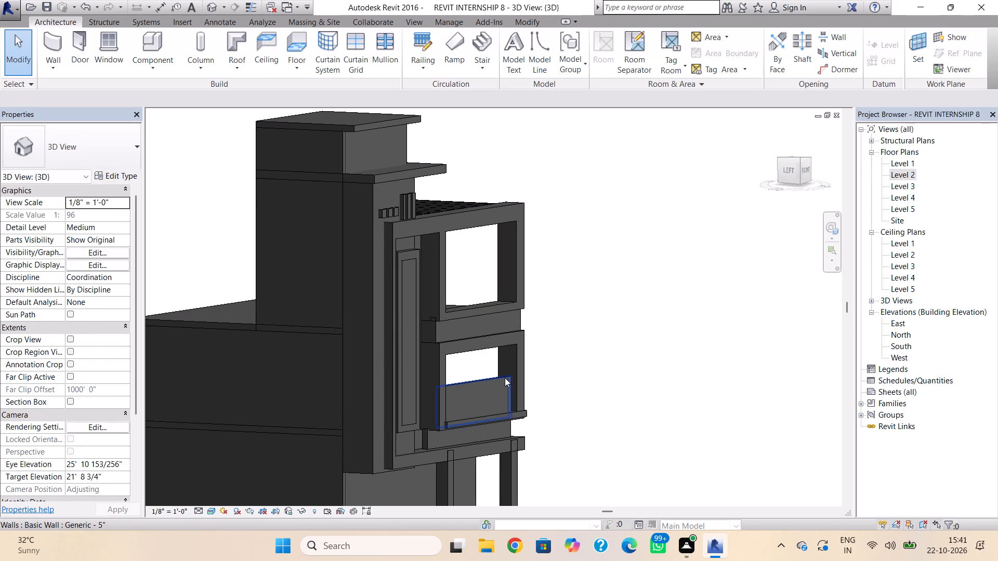
On the Level 2 plan, nudge the 5" parapet wall outward toward the front face of the frame uprights.
{"action": "double_click", "coordinate": [899, 172]}
{"action": "scroll", "coordinate": [711, 287], "scroll_direction": "down", "scroll_amount": 1}
{"action": "middle_click_drag", "start_coordinate": [710, 287], "coordinate": [702, 257]}
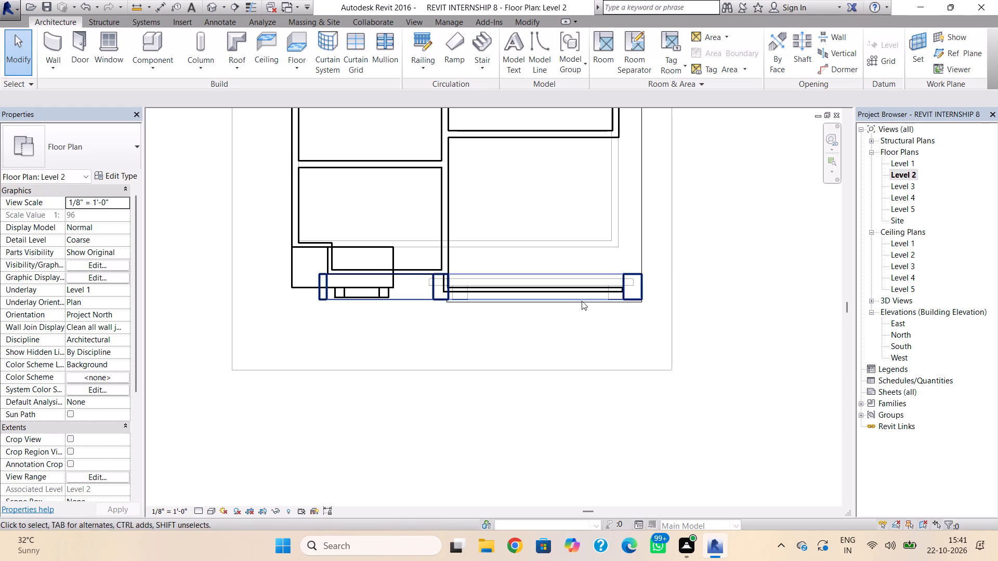
{"action": "left_click", "coordinate": [515, 293]}
{"action": "scroll", "coordinate": [457, 295], "scroll_direction": "up", "scroll_amount": 7}
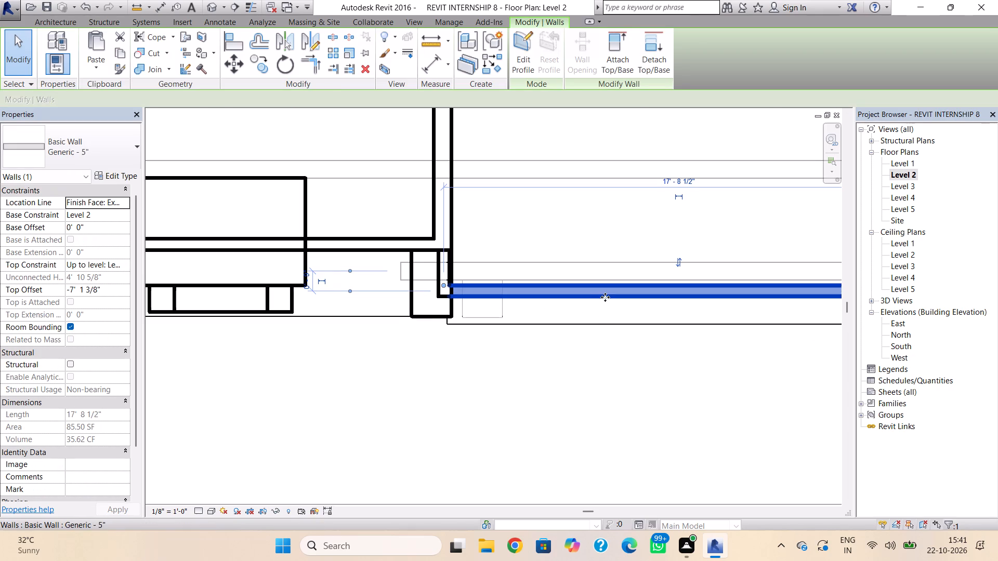
{"action": "key", "text": "Down"}
{"action": "key", "text": "Down"}
{"action": "key", "text": "Down"}
{"action": "key", "text": "Down"}
{"action": "key", "text": "Down"}
{"action": "key", "text": "Down"}
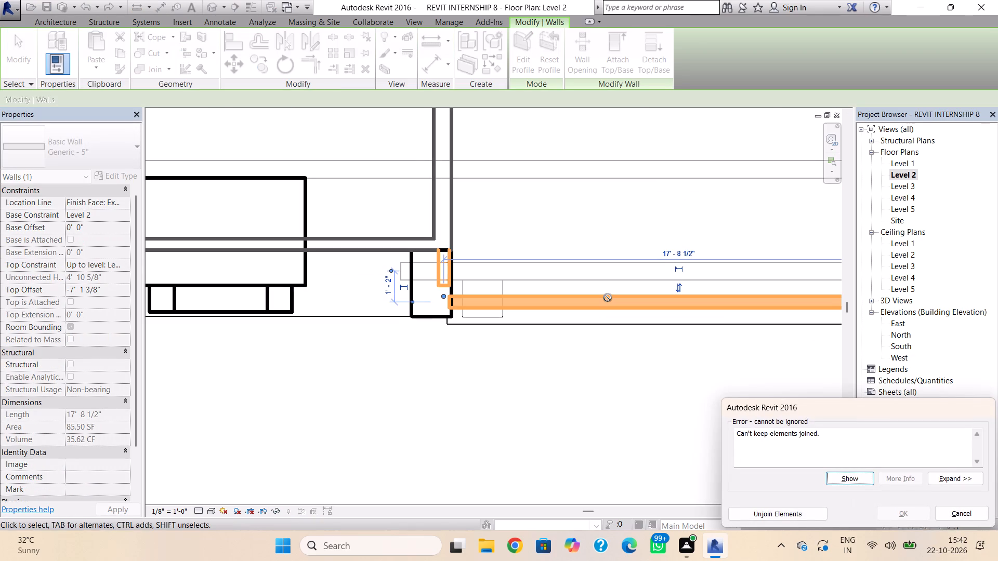
{"action": "key", "text": "Down"}
{"action": "key", "text": "Down"}
{"action": "left_click", "coordinate": [946, 514]}
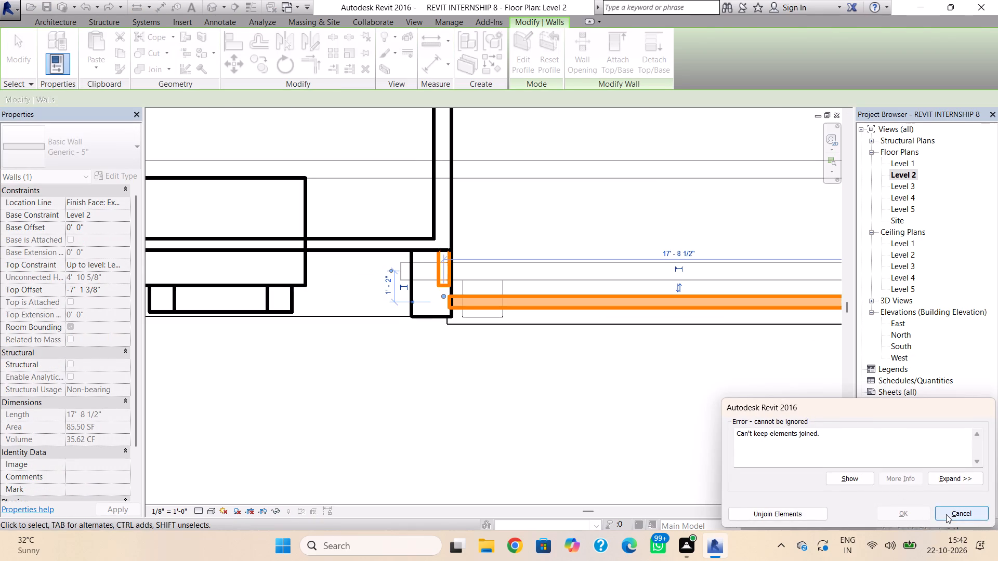
Pull the parapet wall's left end back to the inner face of the left frame upright, giving a 17' 5" length.
{"action": "left_click", "coordinate": [598, 310]}
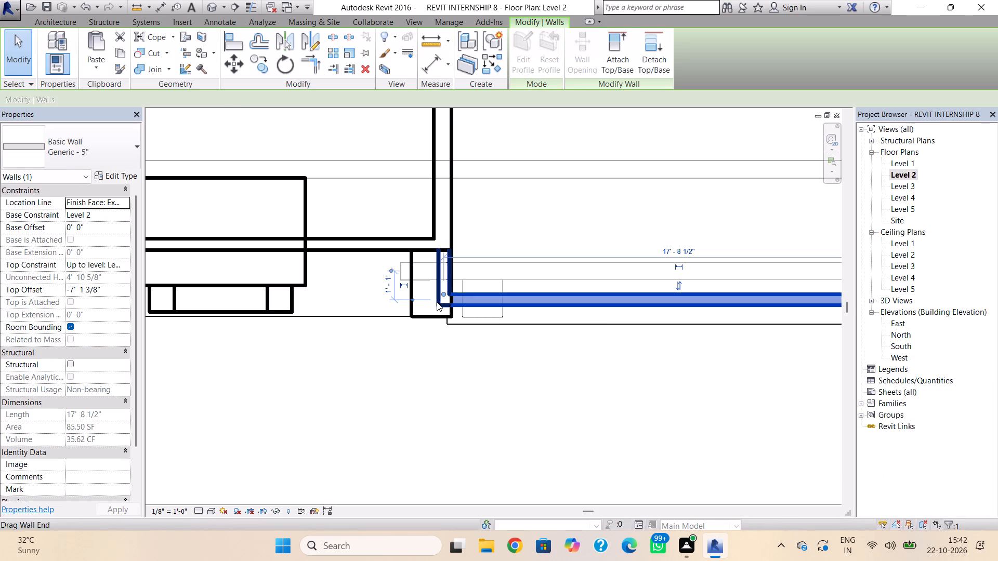
{"action": "left_click_drag", "start_coordinate": [440, 295], "coordinate": [451, 292]}
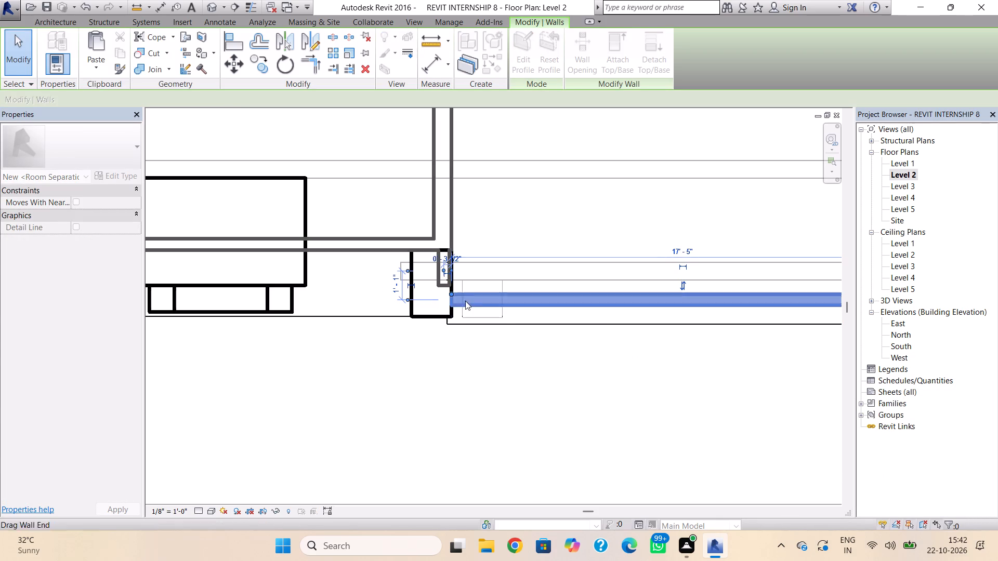
Nudge the shortened parapet wall further outward until it sits about flush with the uprights' front face.
{"action": "scroll", "coordinate": [537, 299], "scroll_direction": "down", "scroll_amount": 1}
{"action": "middle_click_drag", "start_coordinate": [537, 299], "coordinate": [385, 268]}
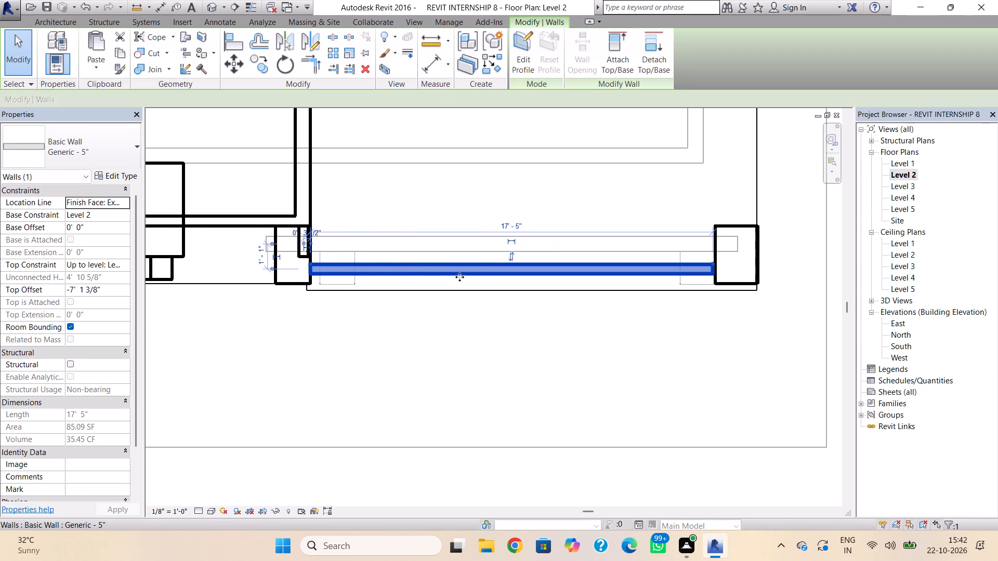
{"action": "key", "text": "Down"}
{"action": "key", "text": "Down"}
{"action": "key", "text": "Down"}
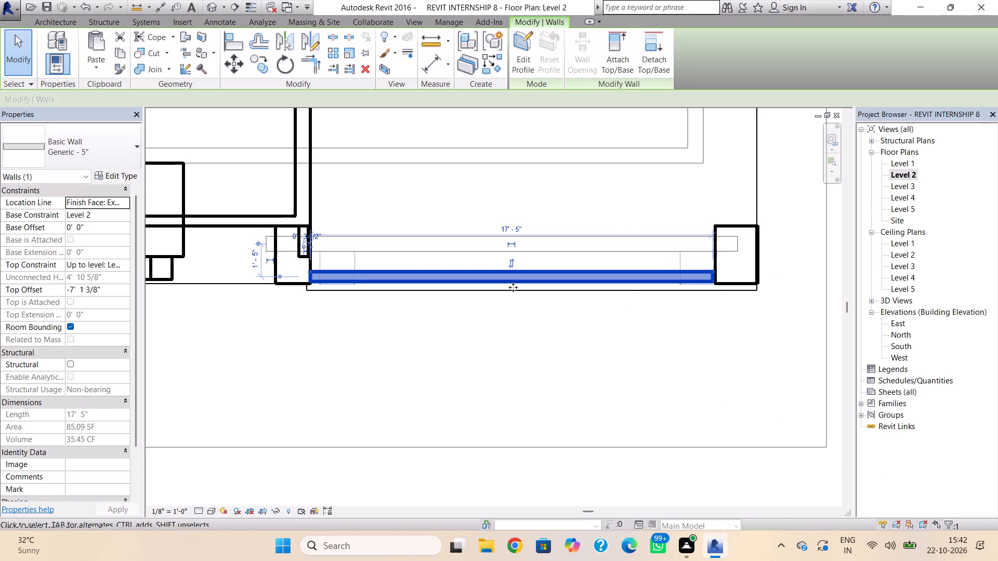
{"action": "scroll", "coordinate": [521, 285], "scroll_direction": "up", "scroll_amount": 4}
{"action": "scroll", "coordinate": [567, 296], "scroll_direction": "up", "scroll_amount": 1}
{"action": "middle_click", "coordinate": [460, 306]}
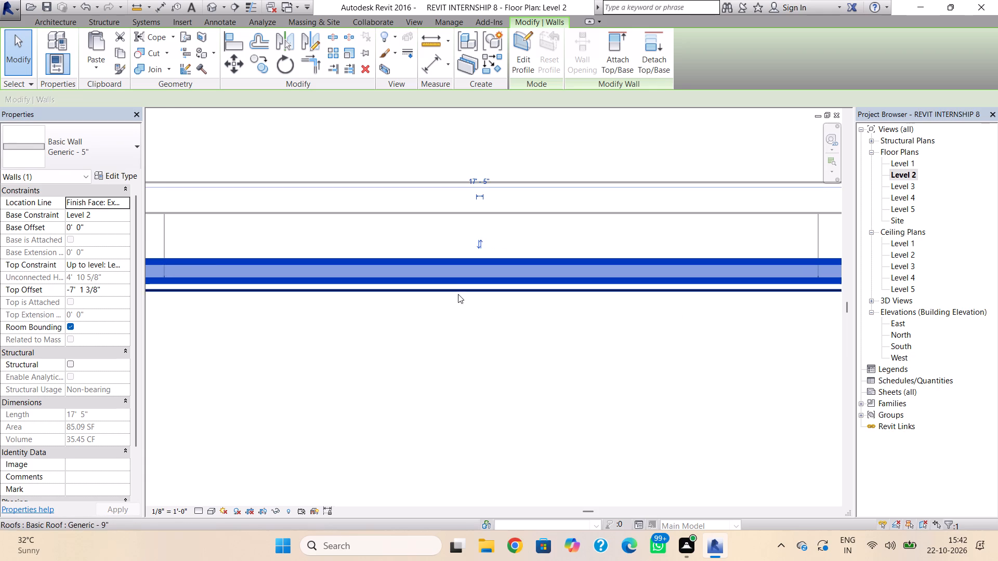
{"action": "scroll", "coordinate": [458, 294], "scroll_direction": "down", "scroll_amount": 2}
{"action": "middle_click_drag", "start_coordinate": [454, 296], "coordinate": [398, 295]}
{"action": "key", "text": "Up"}
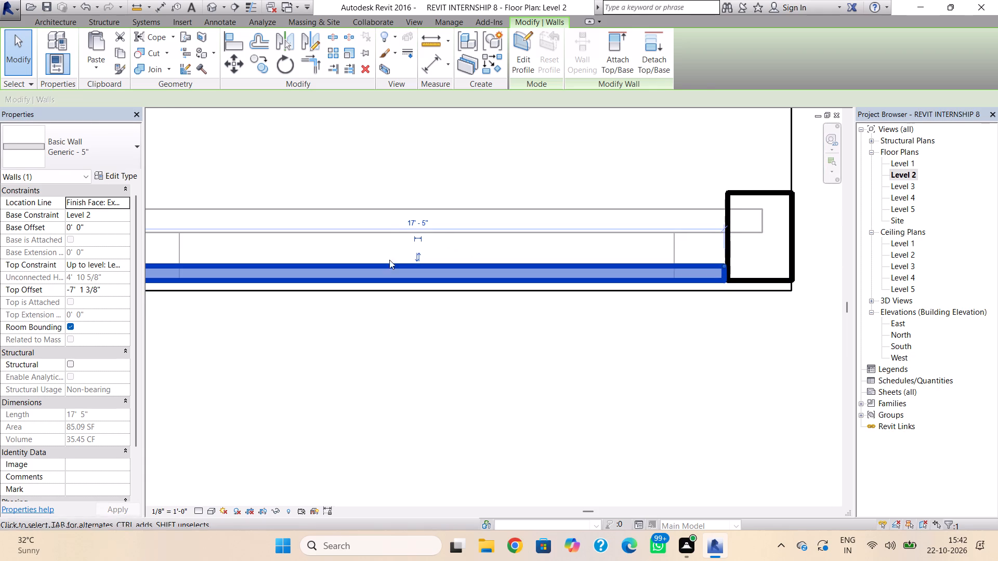
In 3D, lower the top of the lower frame's parapet wall to a height of about 3' 11 5/8".
{"action": "left_click", "coordinate": [211, 12]}
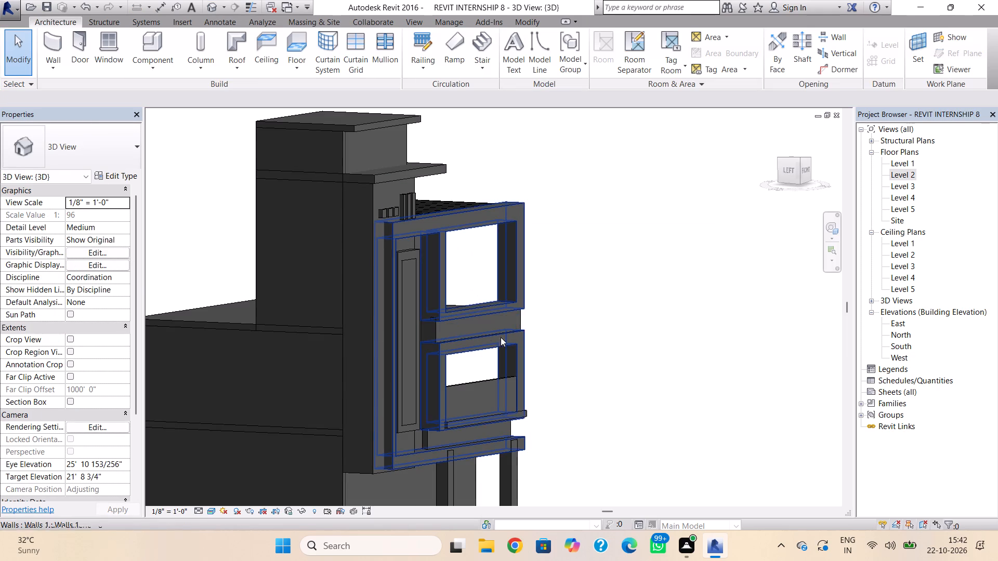
{"action": "scroll", "coordinate": [531, 349], "scroll_direction": "up", "scroll_amount": 4}
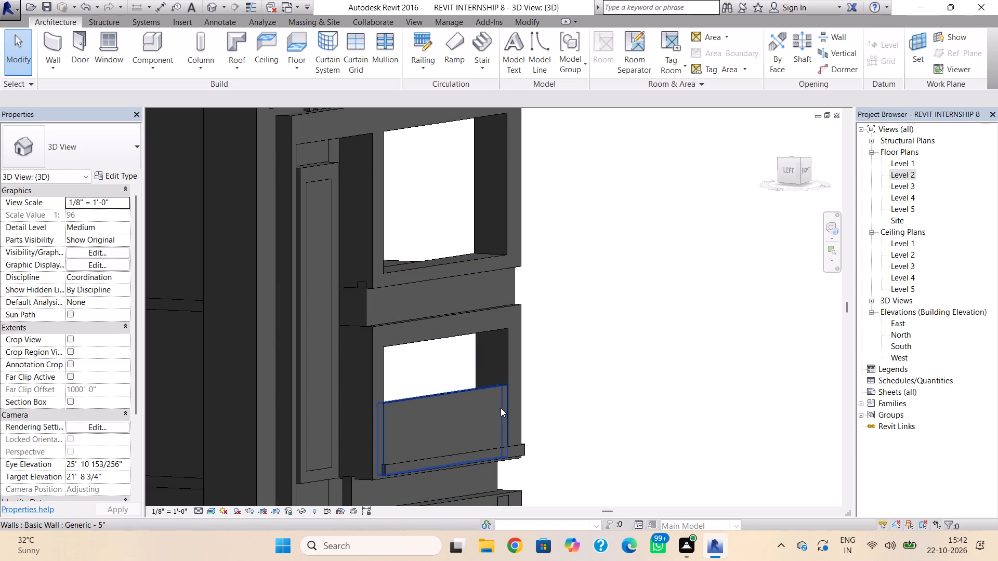
{"action": "right_click_drag", "start_coordinate": [497, 396], "coordinate": [380, 422], "text": "shift"}
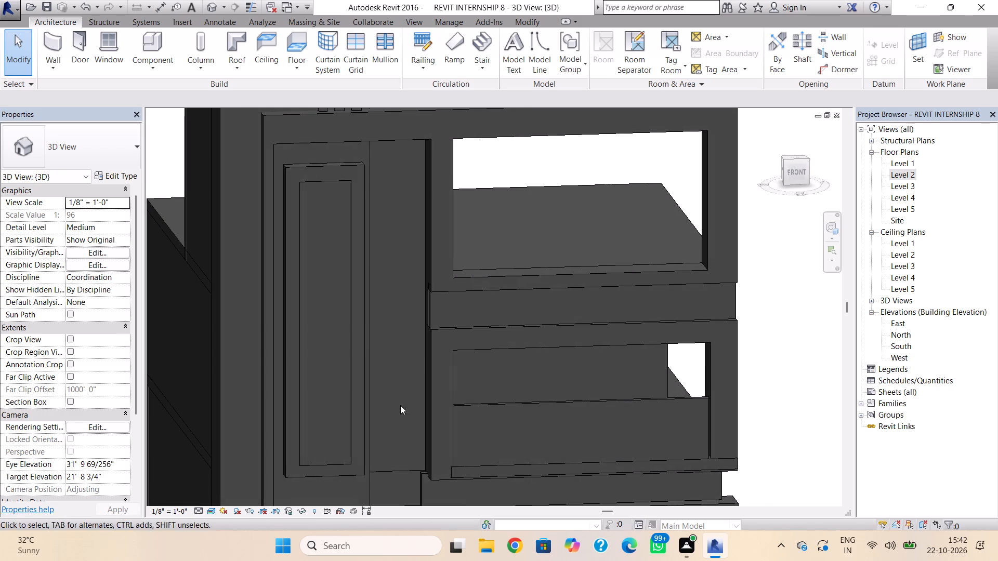
{"action": "left_click", "coordinate": [522, 406]}
{"action": "middle_click_drag", "start_coordinate": [524, 408], "coordinate": [366, 242]}
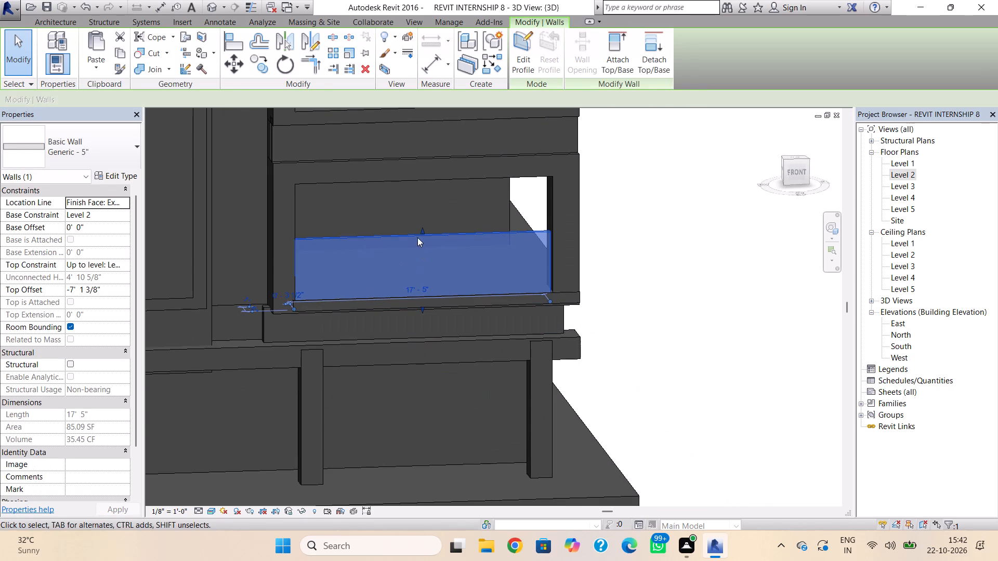
{"action": "left_click_drag", "start_coordinate": [421, 229], "coordinate": [426, 248]}
{"action": "key", "text": "Escape"}
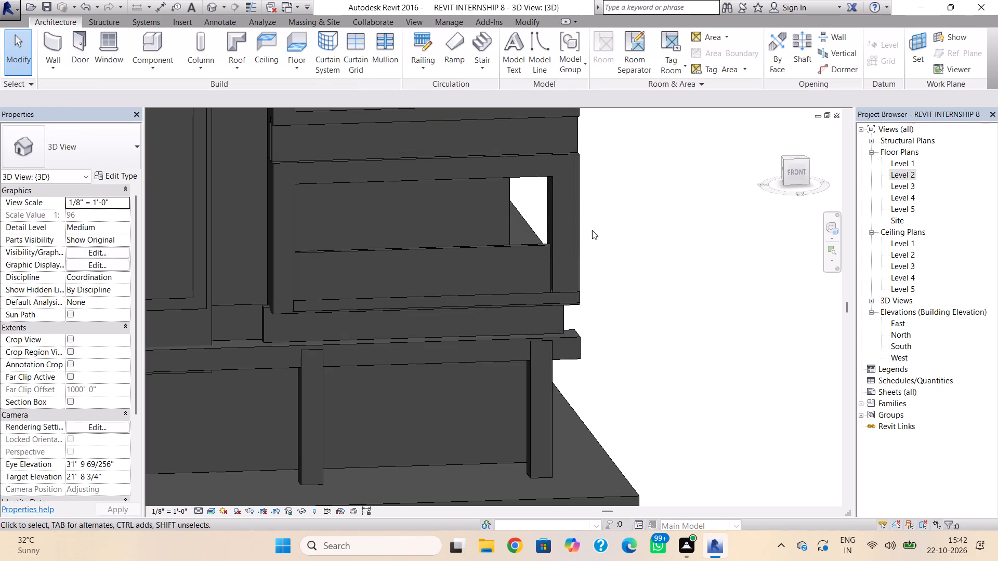
Close the blank pop-up window covering the 3D view.
{"action": "right_click_drag", "start_coordinate": [553, 266], "coordinate": [666, 265], "text": "shift"}
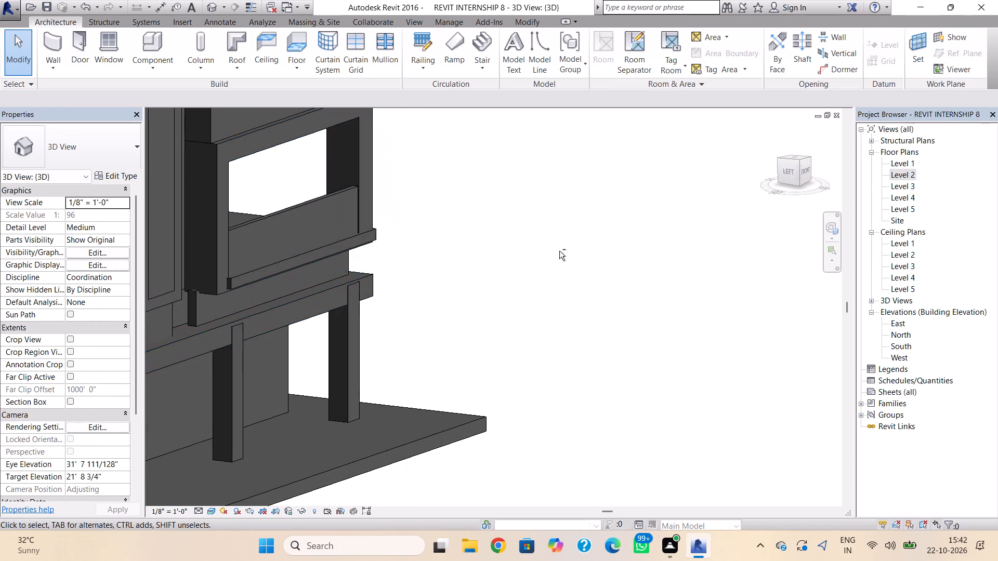
{"action": "scroll", "coordinate": [380, 217], "scroll_direction": "up", "scroll_amount": 4}
{"action": "scroll", "coordinate": [304, 212], "scroll_direction": "up", "scroll_amount": 4}
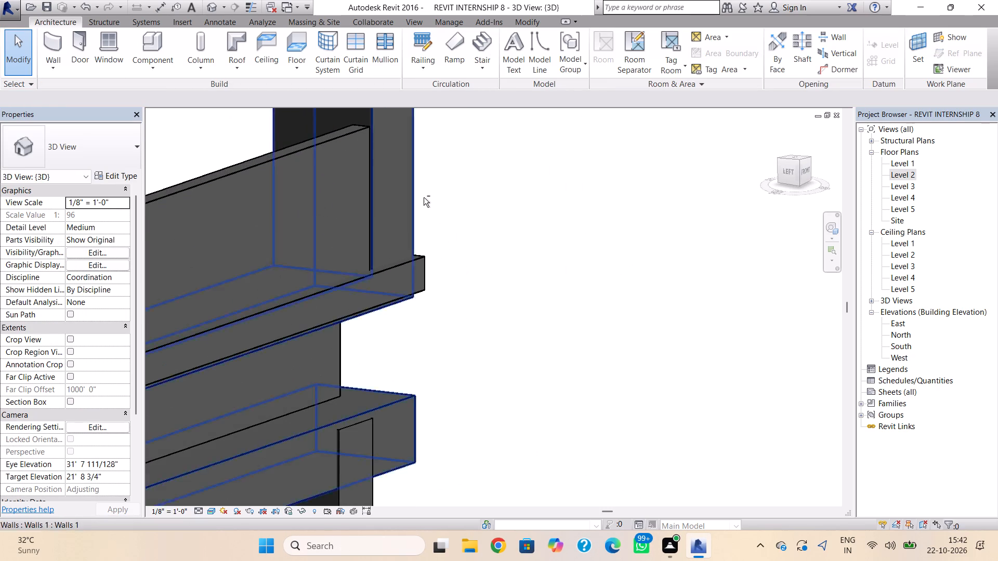
{"action": "right_click", "coordinate": [475, 196], "text": "shift"}
{"action": "right_click_drag", "start_coordinate": [478, 204], "coordinate": [440, 219], "text": "shift"}
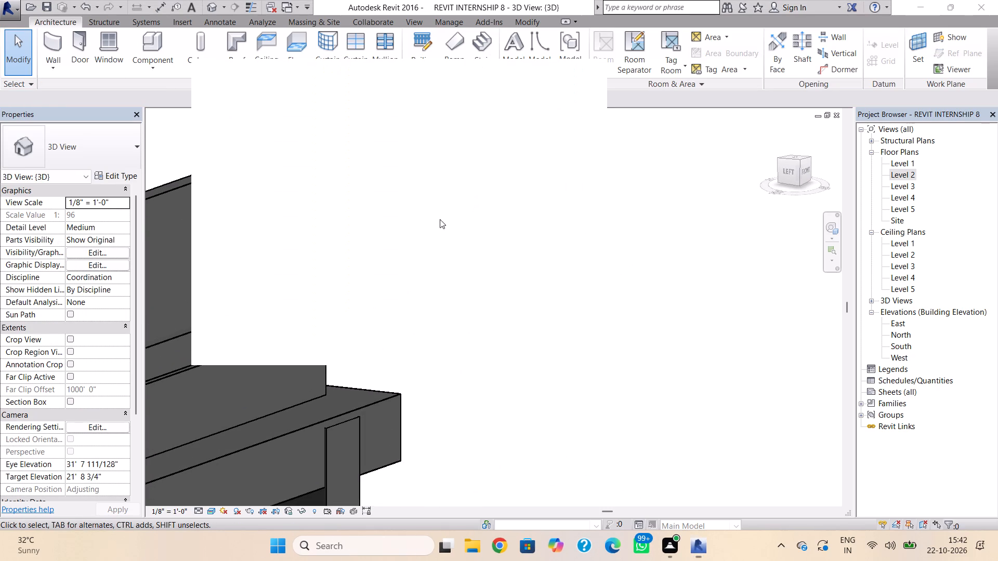
{"action": "right_click_drag", "start_coordinate": [440, 219], "coordinate": [392, 228], "text": "shift"}
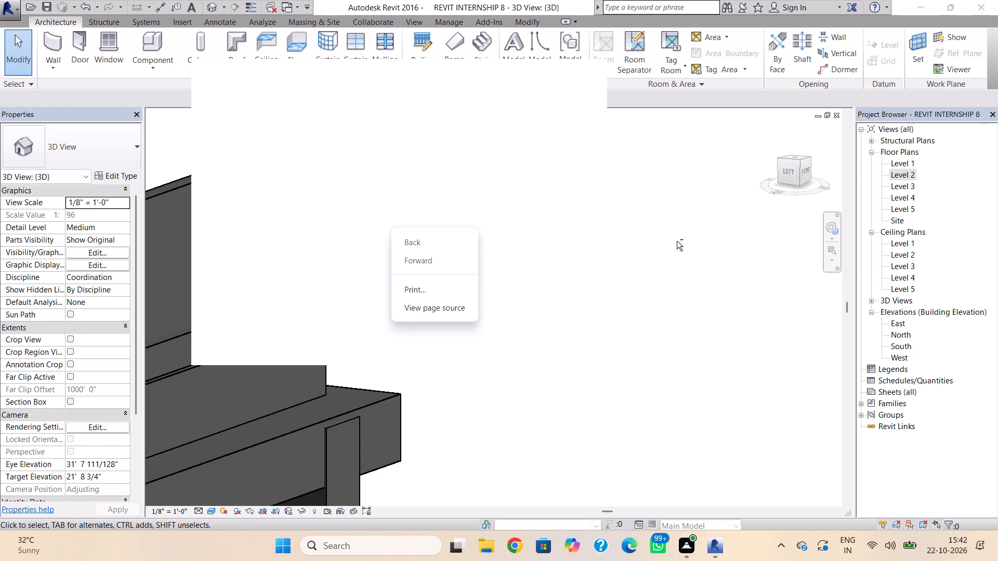
{"action": "key", "text": "Escape"}
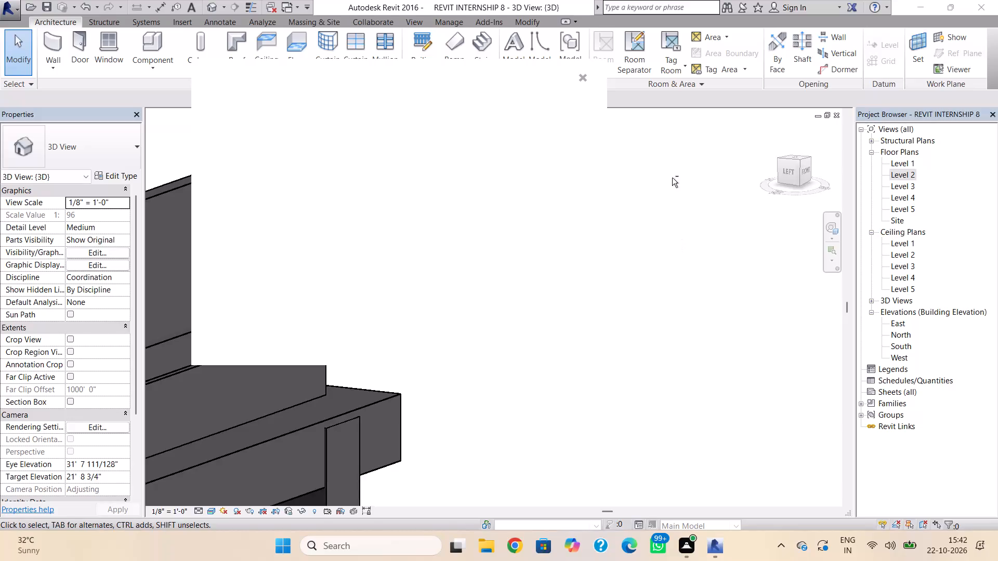
{"action": "left_click", "coordinate": [580, 77]}
On the Level 2 plan, nudge the parapet wall one small increment outward along the frame uprights.
{"action": "scroll", "coordinate": [383, 359], "scroll_direction": "down", "scroll_amount": 2}
{"action": "middle_click_drag", "start_coordinate": [383, 359], "coordinate": [506, 341]}
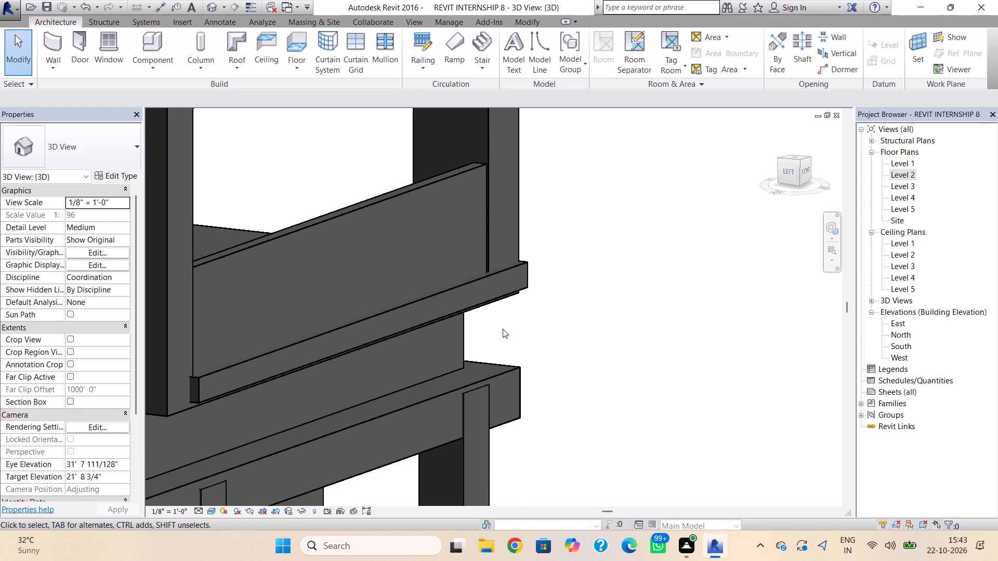
{"action": "right_click_drag", "start_coordinate": [504, 327], "coordinate": [504, 335], "text": "shift"}
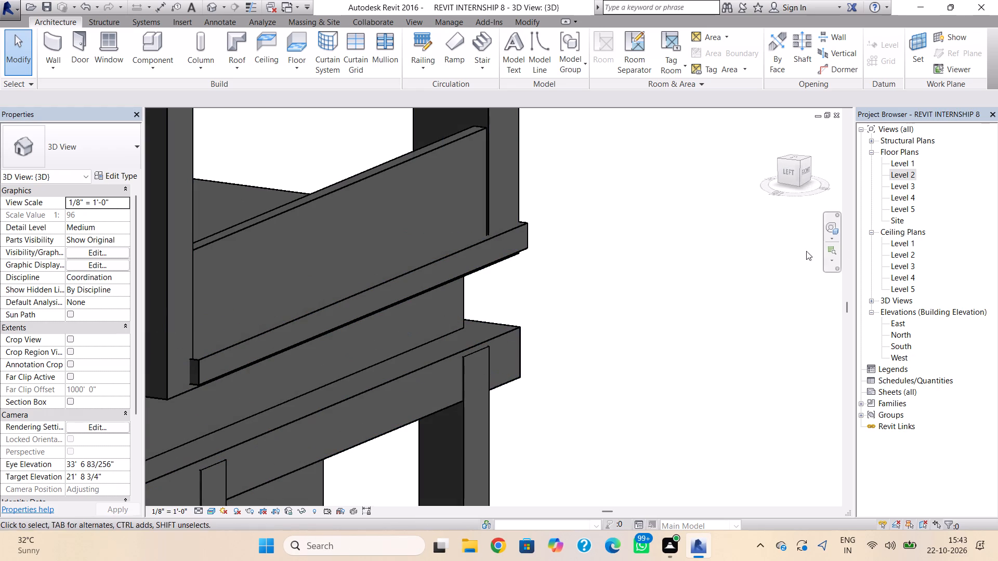
{"action": "double_click", "coordinate": [898, 177]}
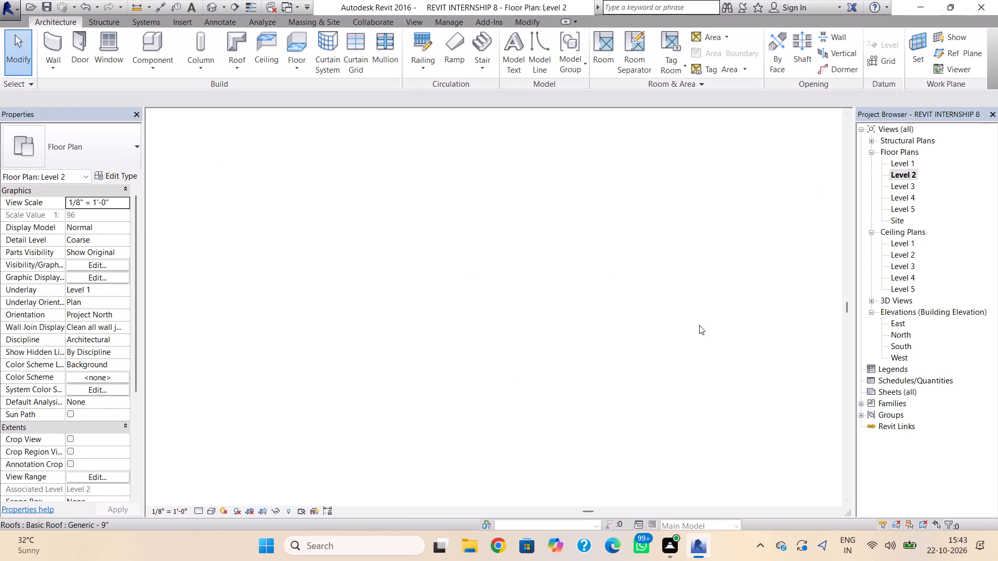
{"action": "scroll", "coordinate": [665, 310], "scroll_direction": "down", "scroll_amount": 2}
{"action": "left_click", "coordinate": [585, 291]}
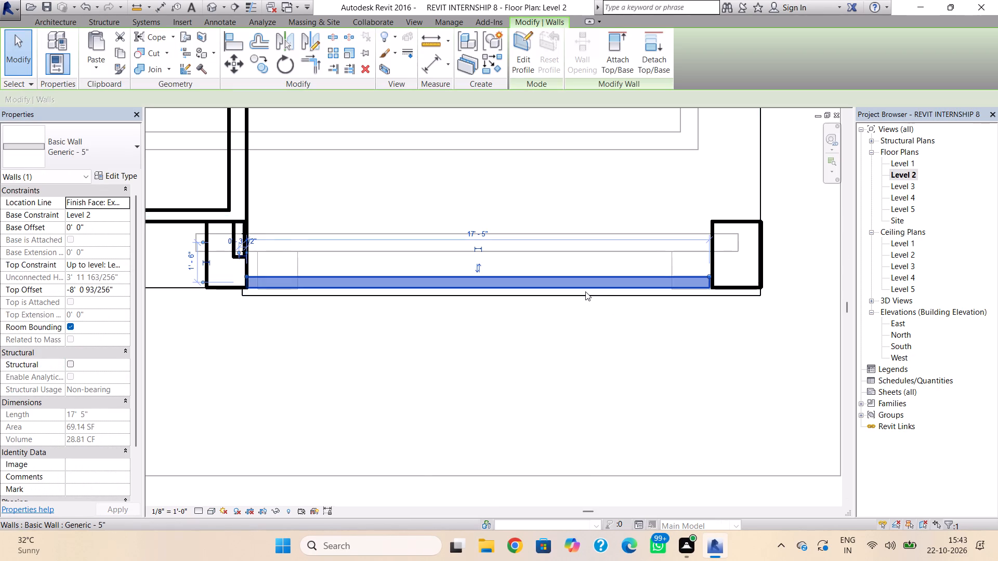
{"action": "scroll", "coordinate": [677, 296], "scroll_direction": "up", "scroll_amount": 4}
{"action": "key", "text": "Down"}
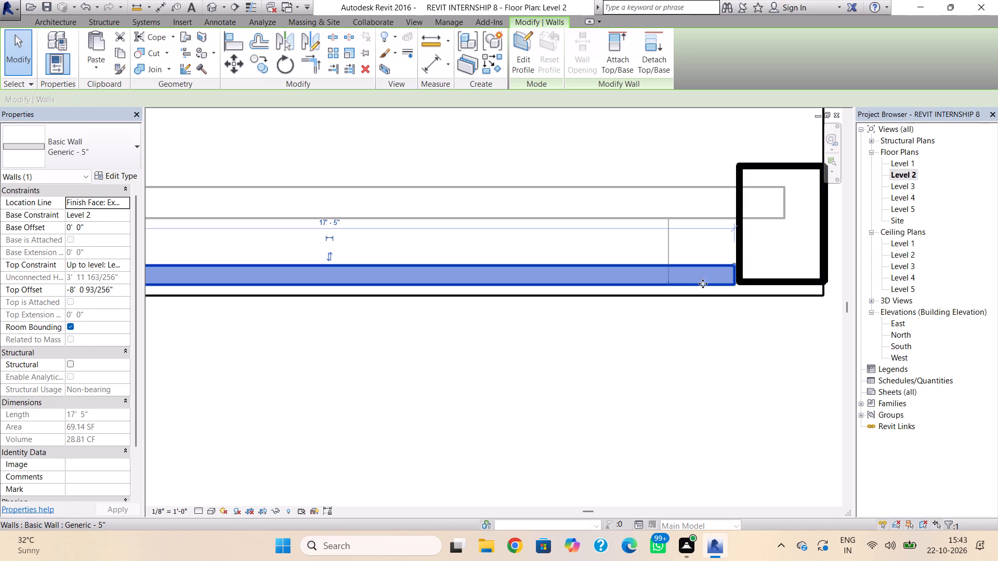
Extend the parapet wall's right end to meet the right frame upright, making the wall 17' 6" long.
{"action": "scroll", "coordinate": [738, 270], "scroll_direction": "up", "scroll_amount": 2}
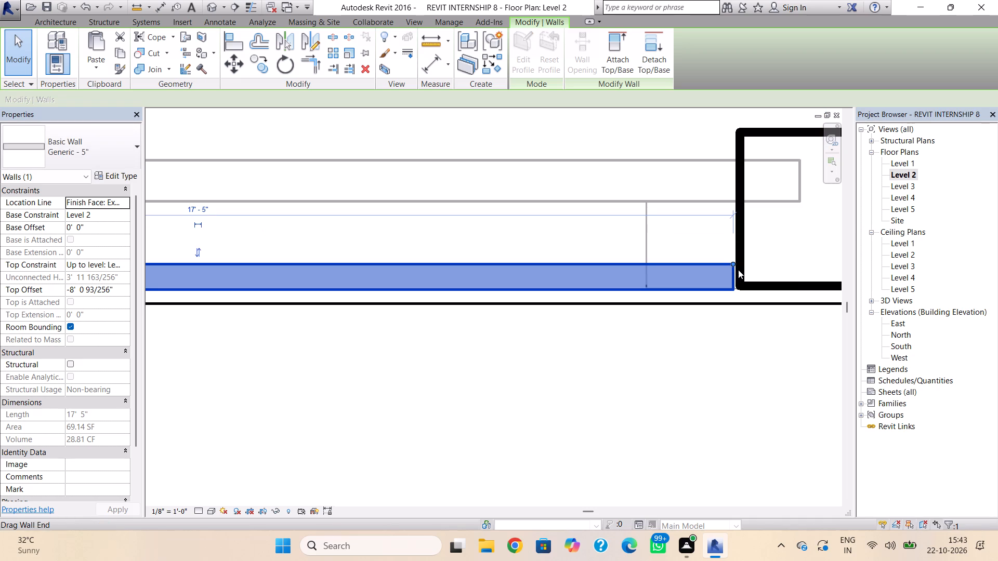
{"action": "scroll", "coordinate": [739, 263], "scroll_direction": "up", "scroll_amount": 4}
{"action": "left_click_drag", "start_coordinate": [729, 264], "coordinate": [732, 263]}
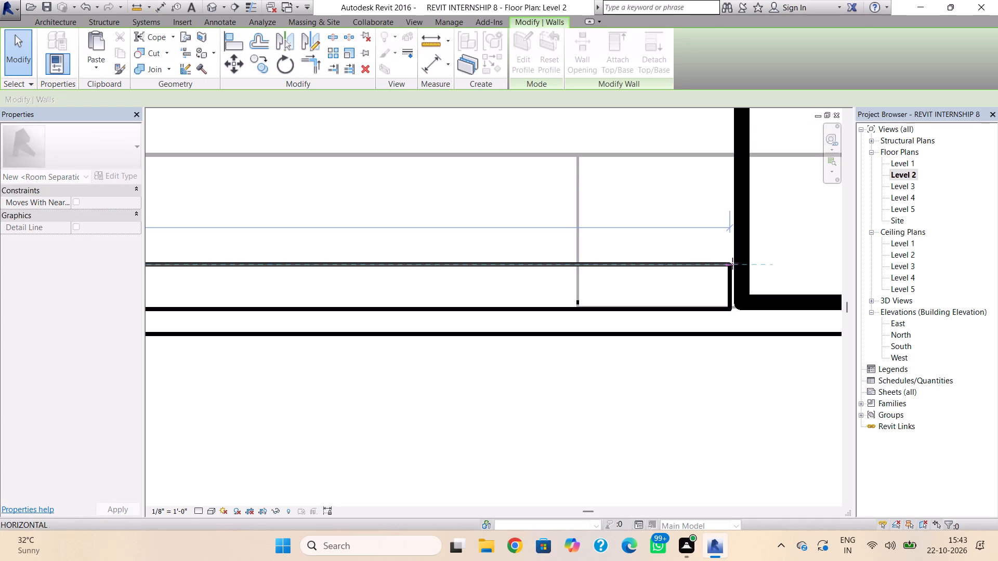
{"action": "left_click_drag", "start_coordinate": [732, 263], "coordinate": [736, 263]}
{"action": "scroll", "coordinate": [781, 260], "scroll_direction": "down", "scroll_amount": 3}
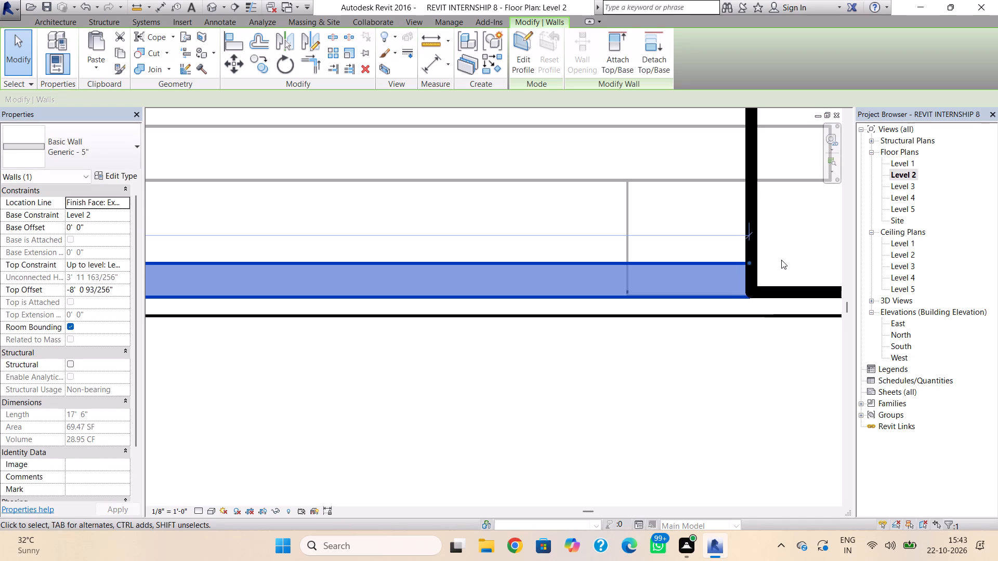
Start a new in-place model component from the front 3D view of the lower frame and its parapet.
{"action": "left_click", "coordinate": [214, 11]}
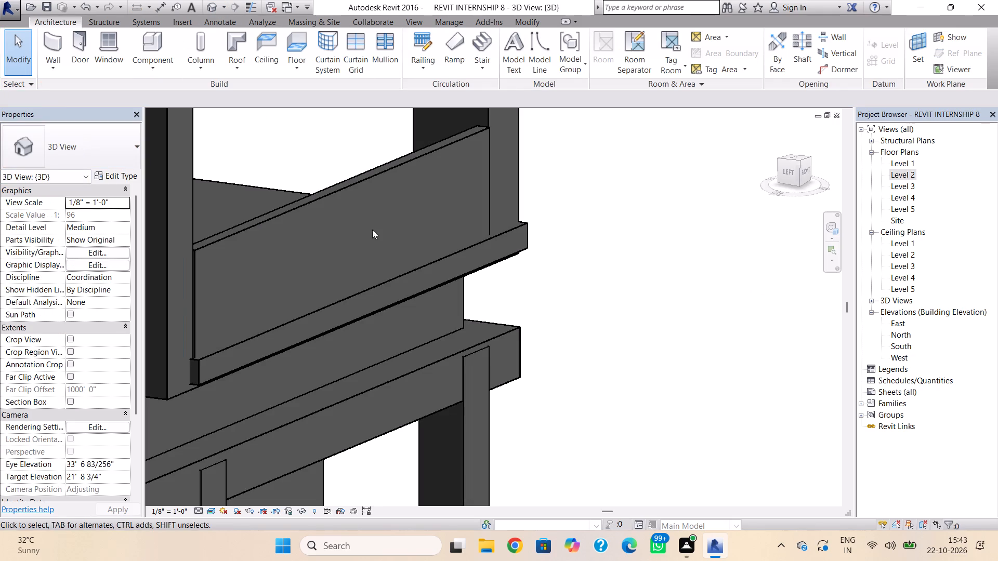
{"action": "left_click", "coordinate": [804, 171]}
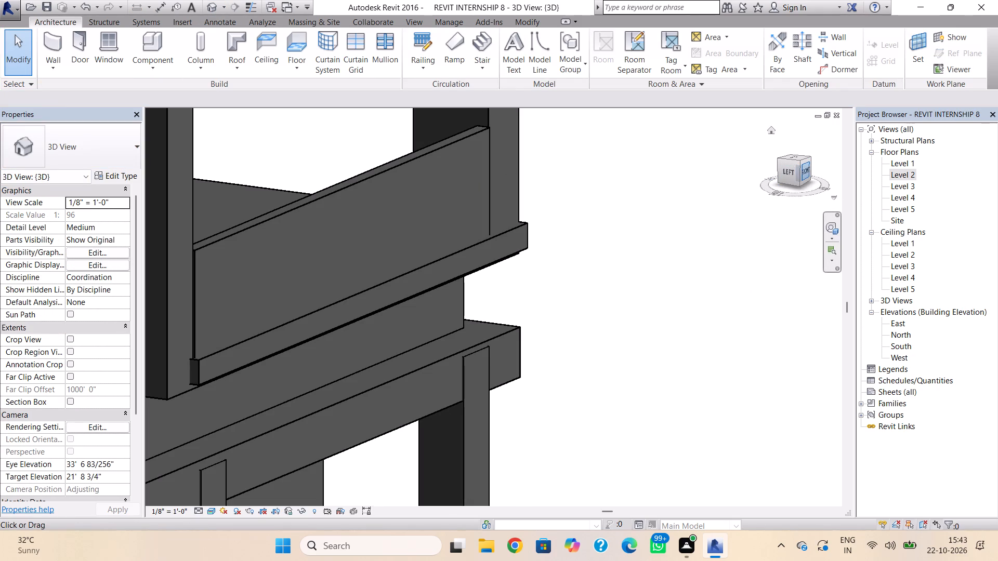
{"action": "scroll", "coordinate": [588, 309], "scroll_direction": "up", "scroll_amount": 5}
{"action": "scroll", "coordinate": [526, 413], "scroll_direction": "up", "scroll_amount": 3}
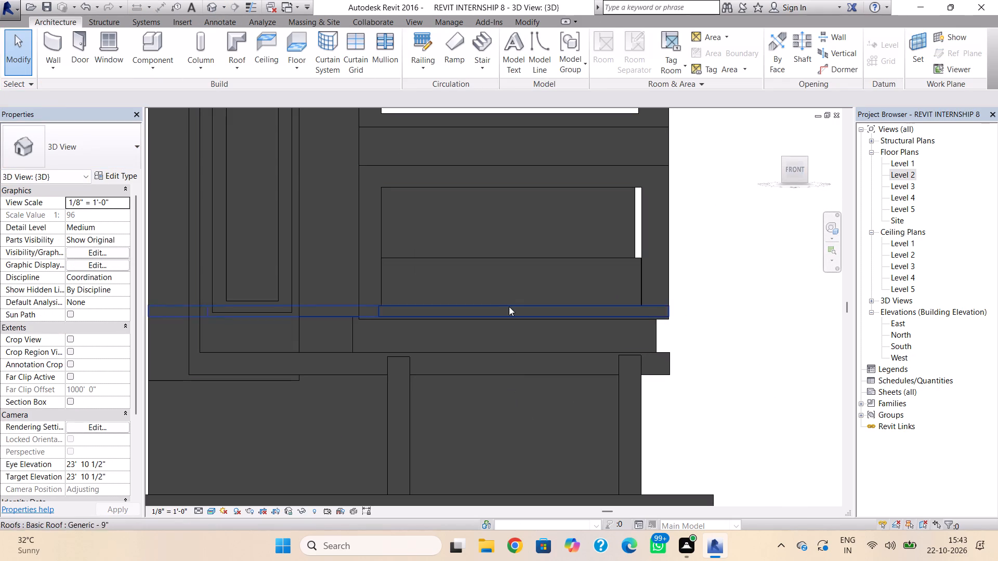
{"action": "left_click", "coordinate": [149, 65]}
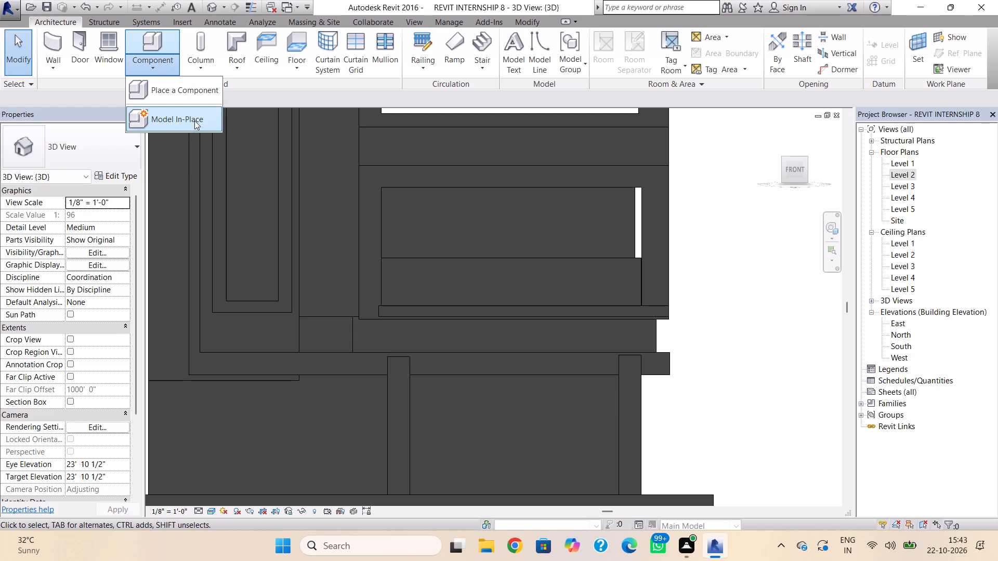
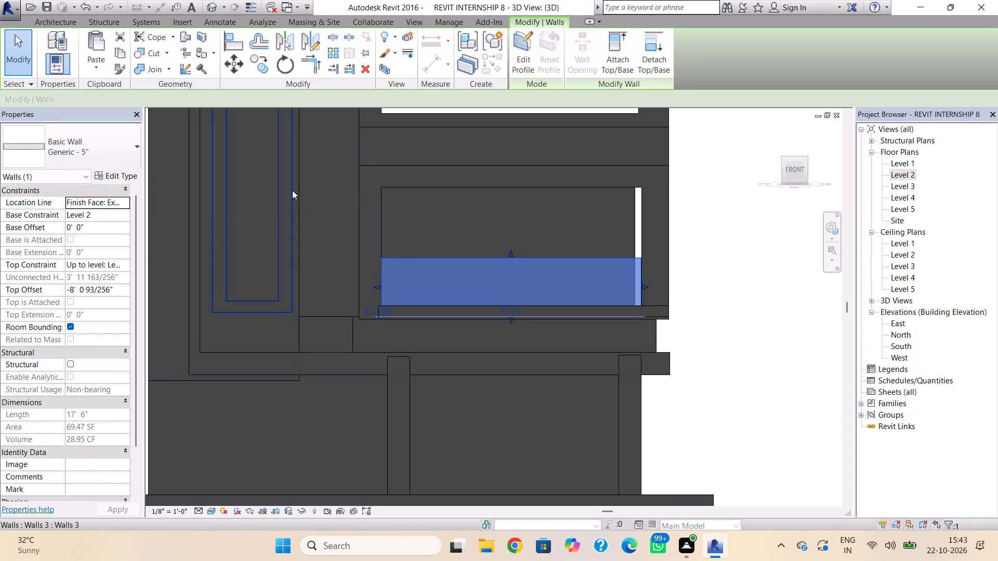
Edit the parapet wall's profile, cutting four narrow, tall rectangular slots side by side near its left end.
{"action": "left_click", "coordinate": [520, 44]}
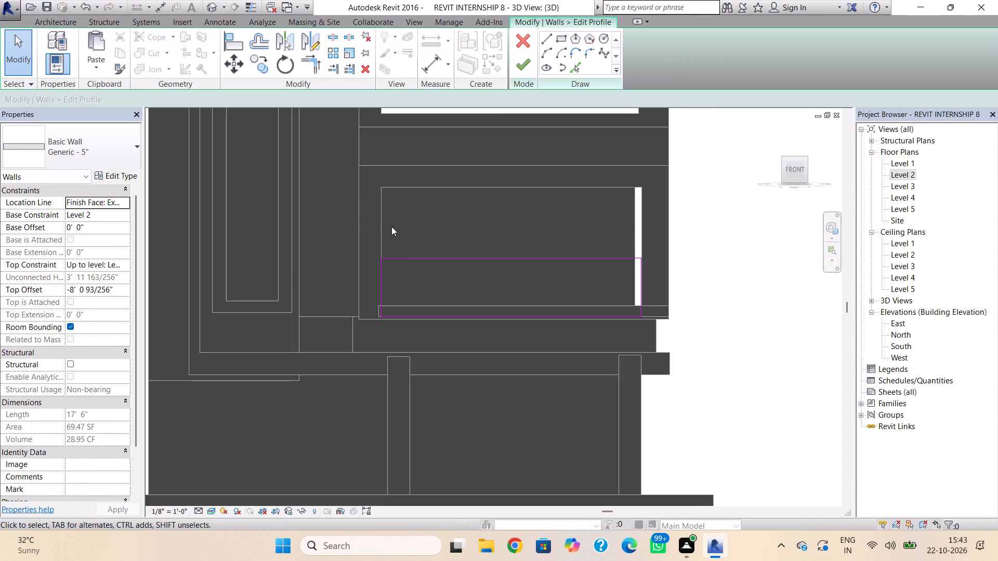
{"action": "scroll", "coordinate": [415, 269], "scroll_direction": "up", "scroll_amount": 2}
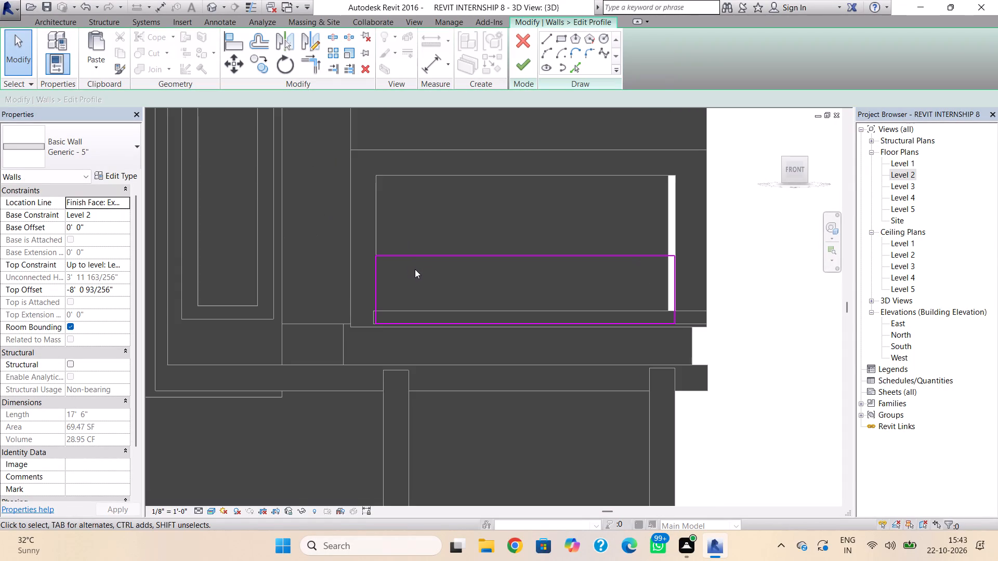
{"action": "left_click", "coordinate": [560, 39]}
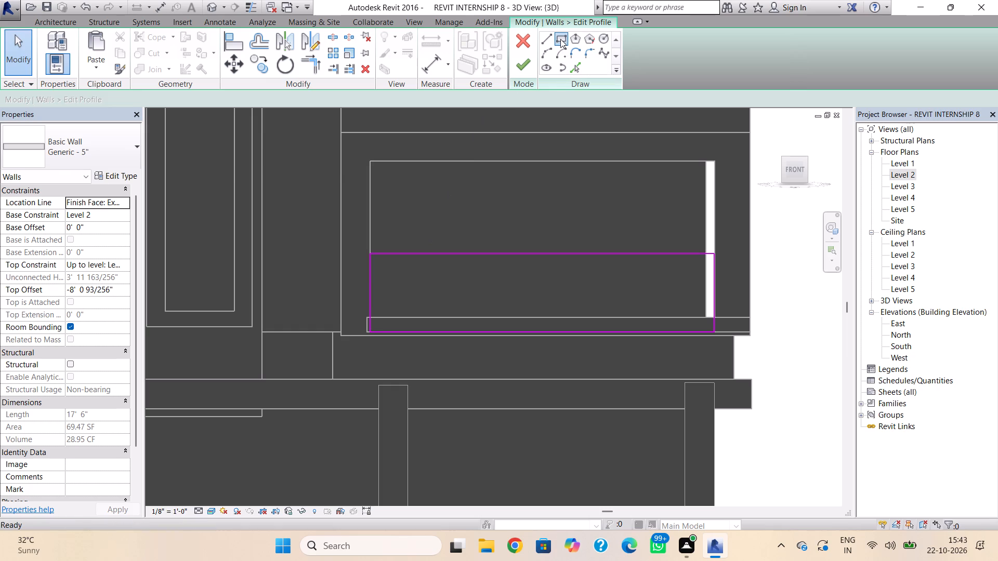
{"action": "scroll", "coordinate": [380, 266], "scroll_direction": "up", "scroll_amount": 1}
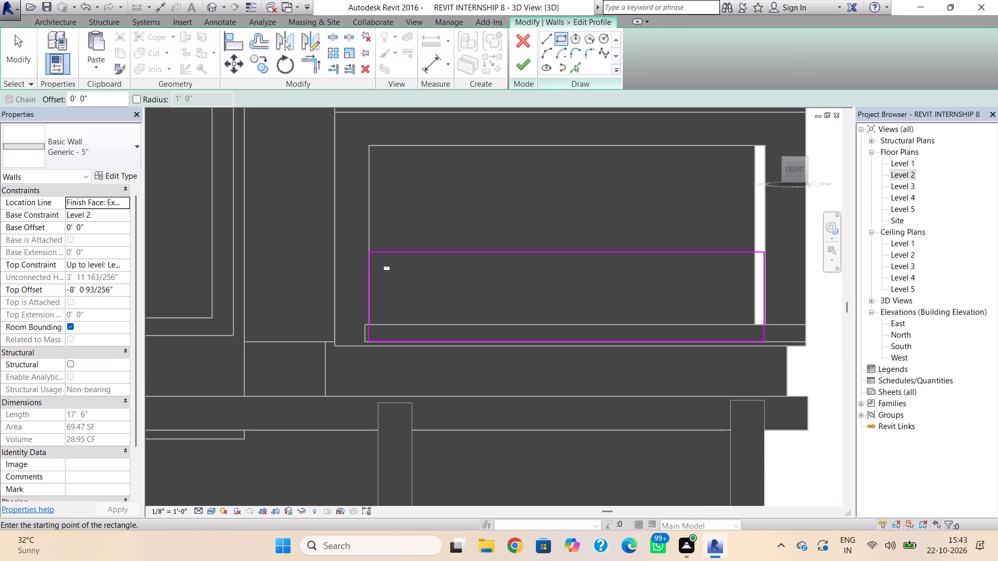
{"action": "left_click", "coordinate": [380, 261]}
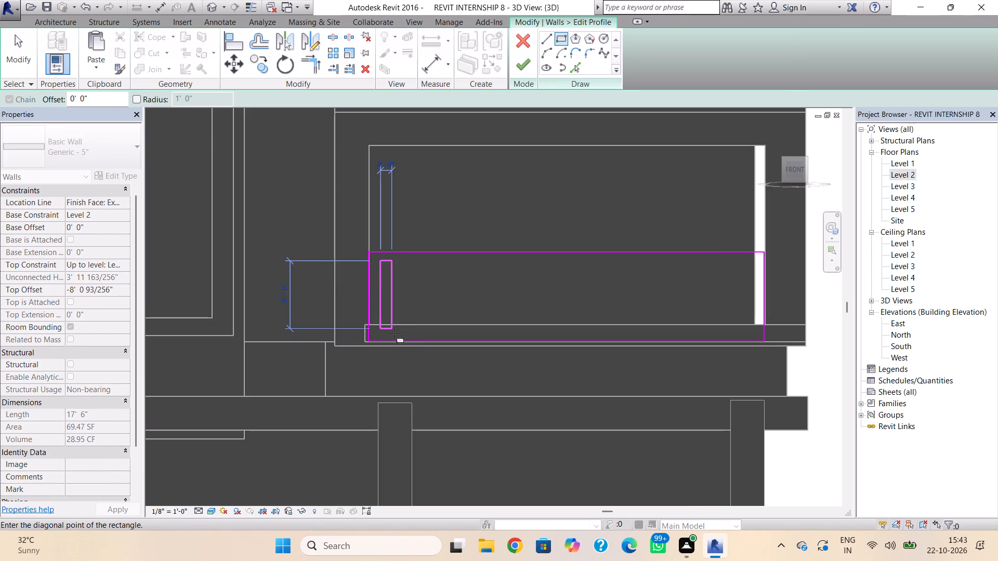
{"action": "scroll", "coordinate": [394, 333], "scroll_direction": "up", "scroll_amount": 3}
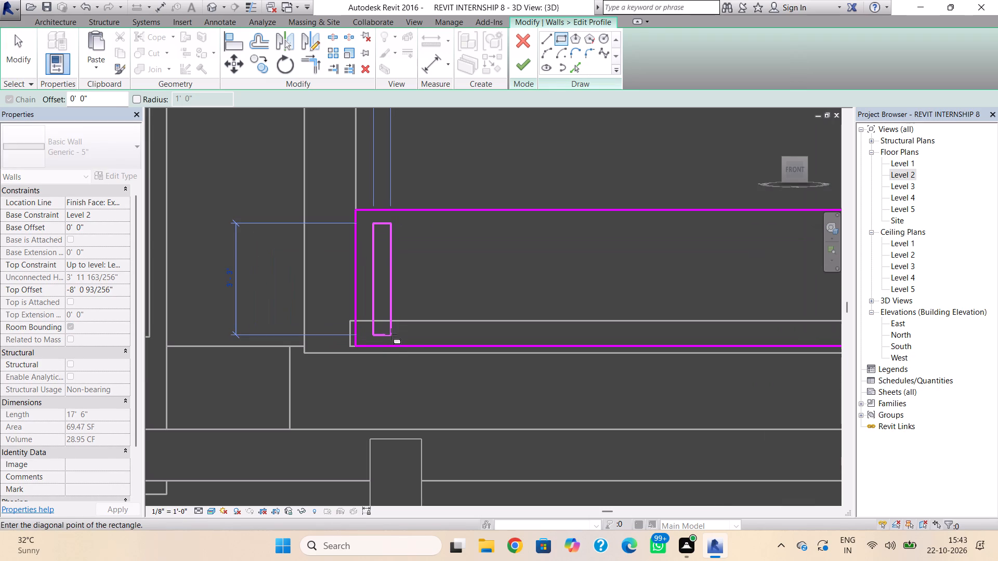
{"action": "left_click", "coordinate": [391, 334]}
{"action": "left_click", "coordinate": [402, 225]}
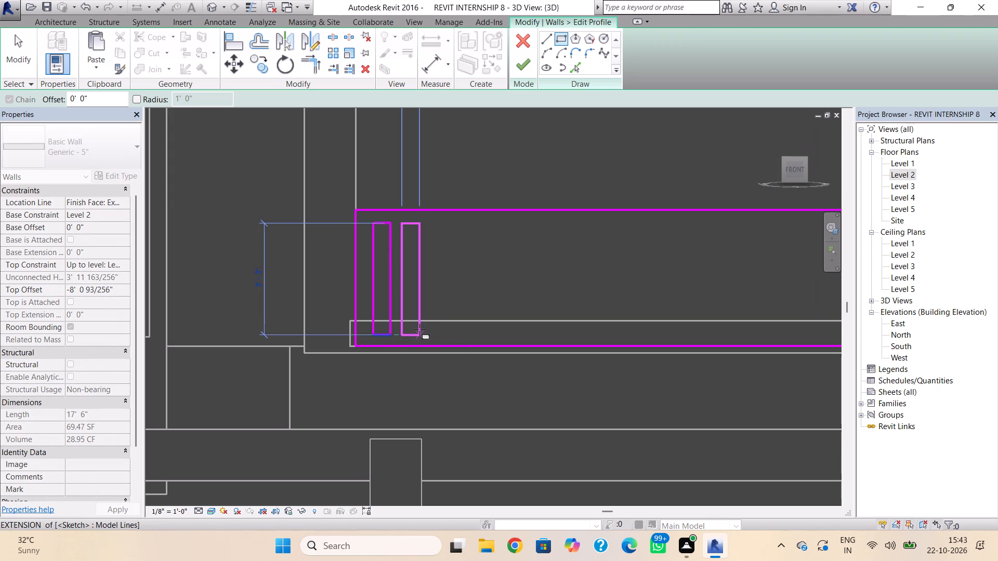
{"action": "left_click", "coordinate": [419, 329]}
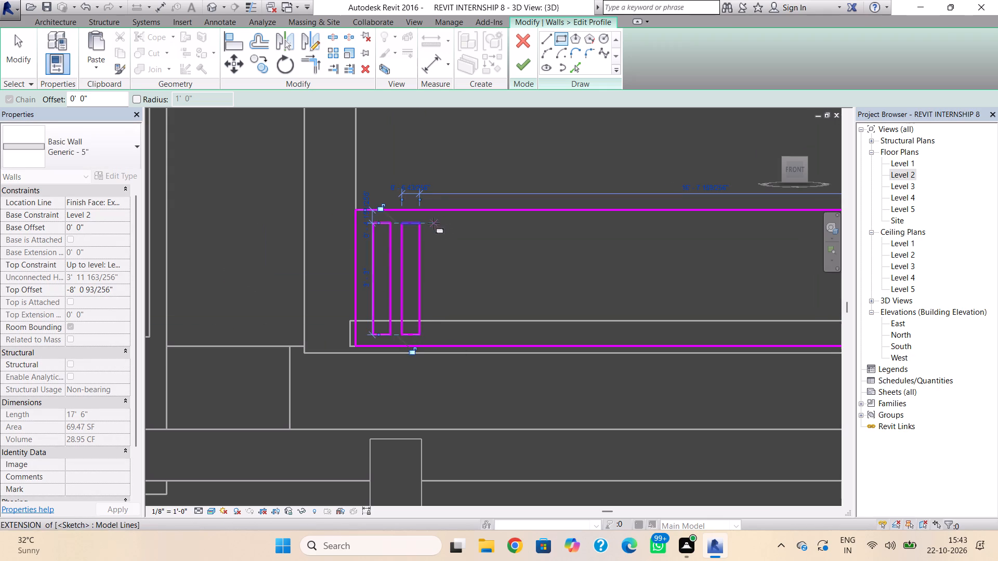
{"action": "left_click", "coordinate": [434, 224]}
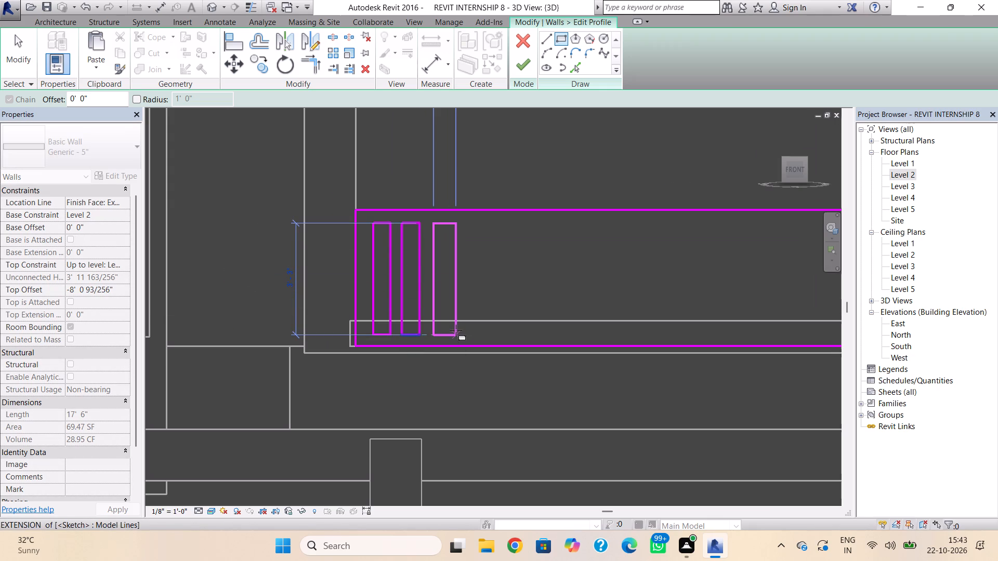
{"action": "left_click", "coordinate": [453, 330]}
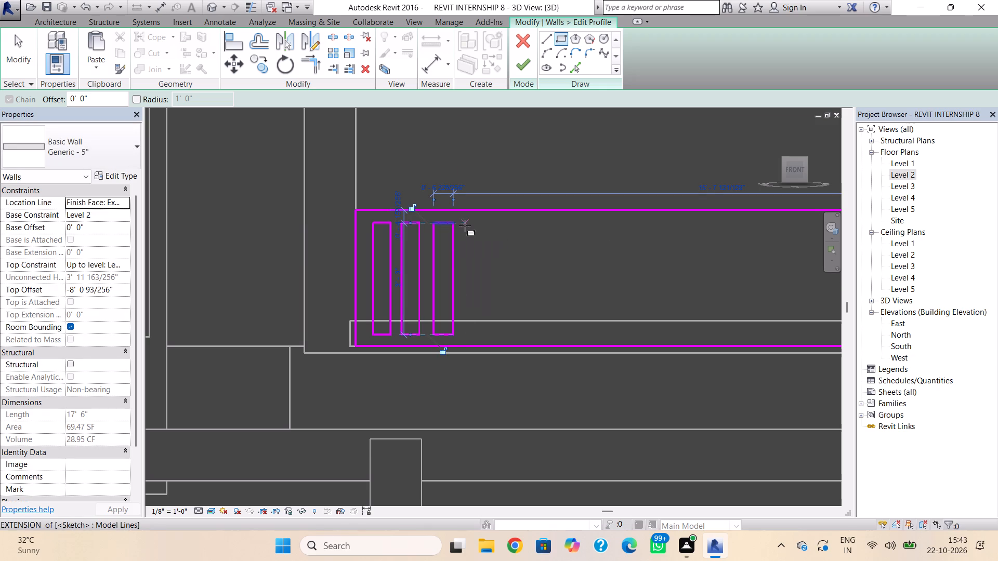
{"action": "left_click", "coordinate": [464, 225]}
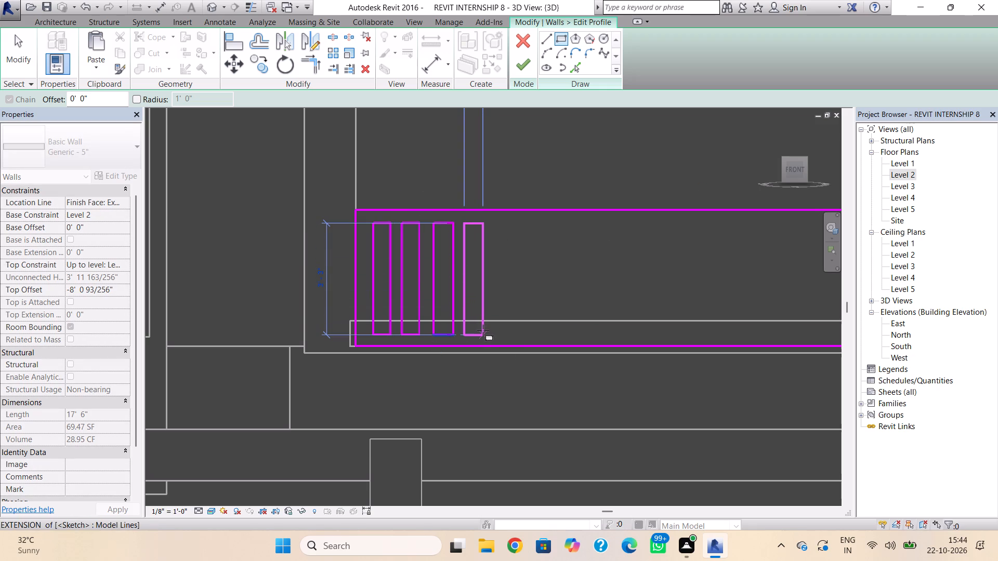
{"action": "left_click", "coordinate": [483, 330]}
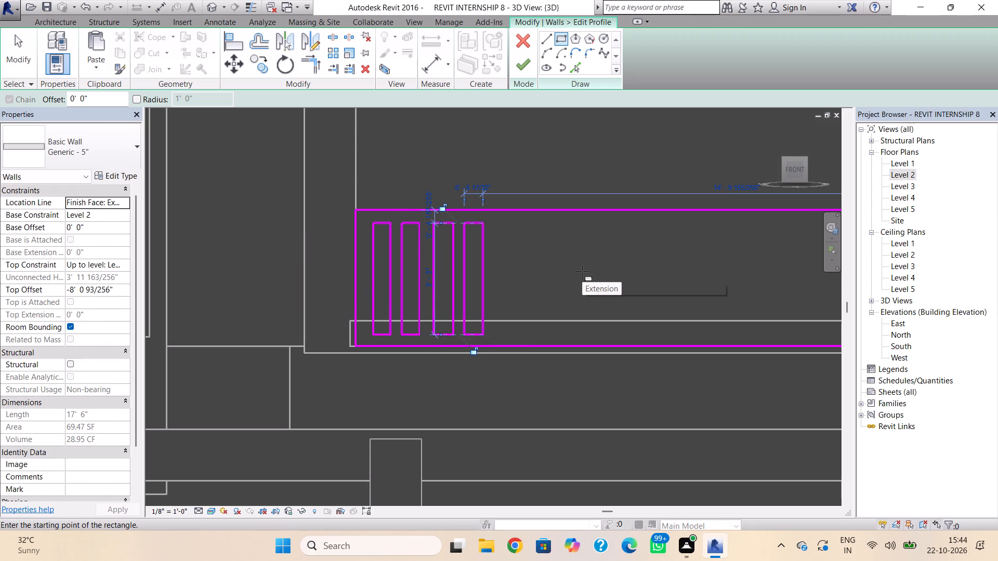
{"action": "key", "text": "Escape"}
{"action": "left_click", "coordinate": [519, 65]}
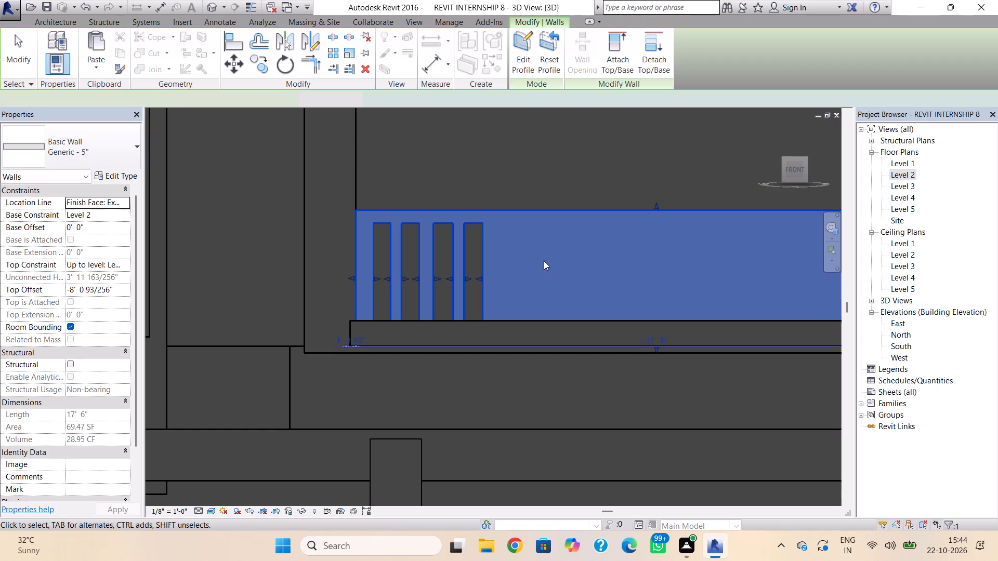
Reopen the parapet wall's profile and sketch a wide rectangular opening about 4' 6" from the wall's right end.
{"action": "middle_click_drag", "start_coordinate": [542, 277], "coordinate": [352, 273]}
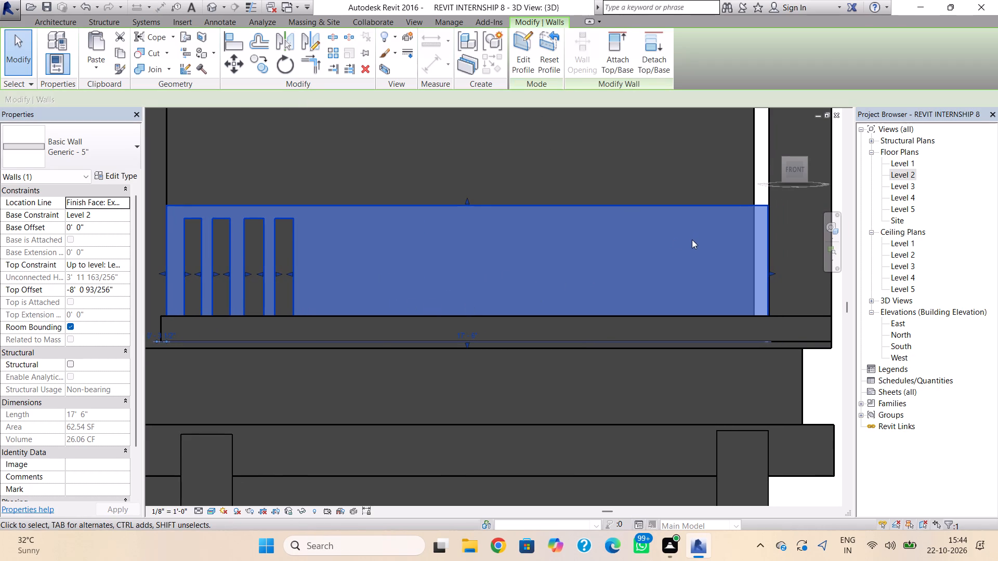
{"action": "left_click", "coordinate": [531, 45]}
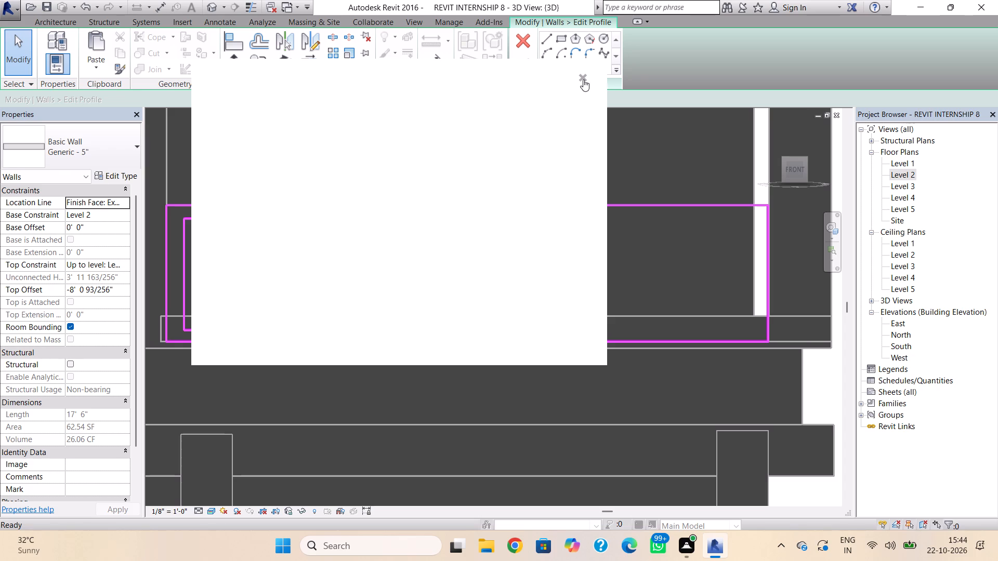
{"action": "left_click", "coordinate": [583, 79]}
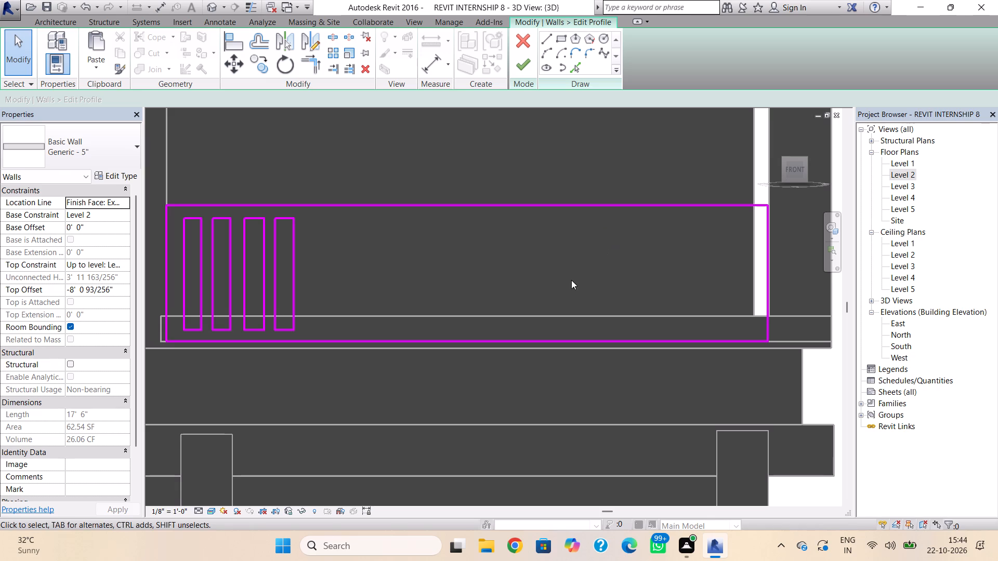
{"action": "left_click", "coordinate": [556, 39]}
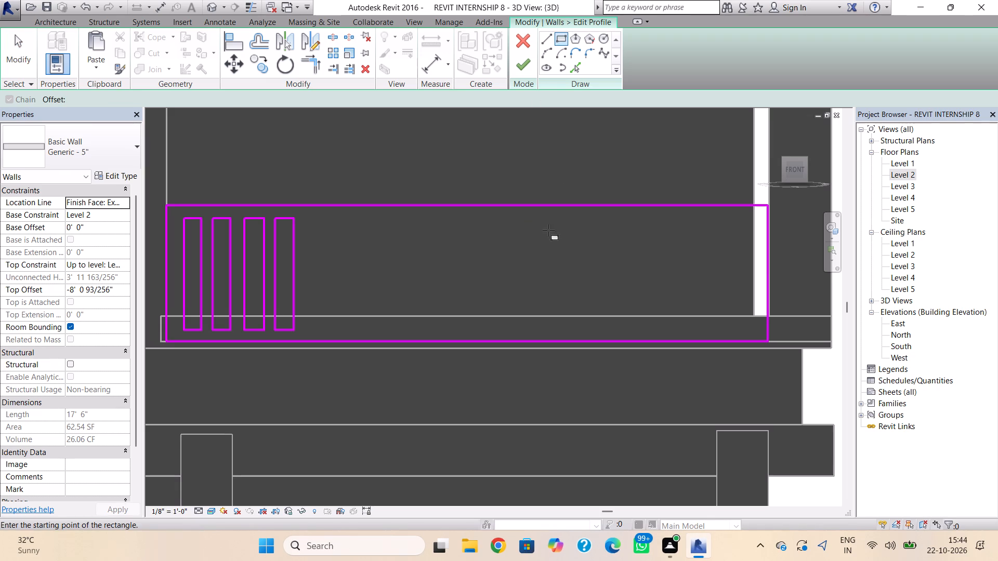
{"action": "left_click", "coordinate": [510, 245]}
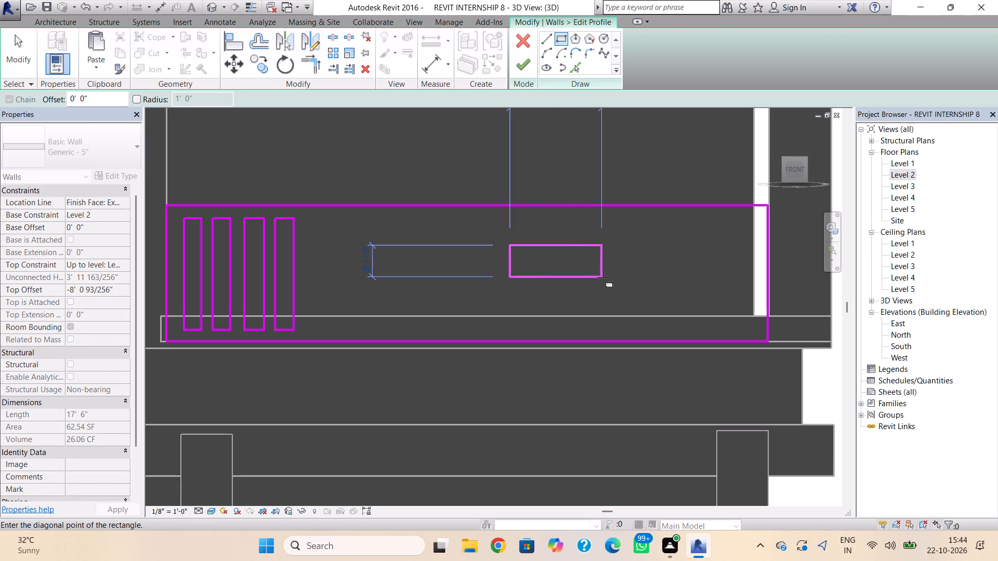
{"action": "left_click", "coordinate": [613, 279]}
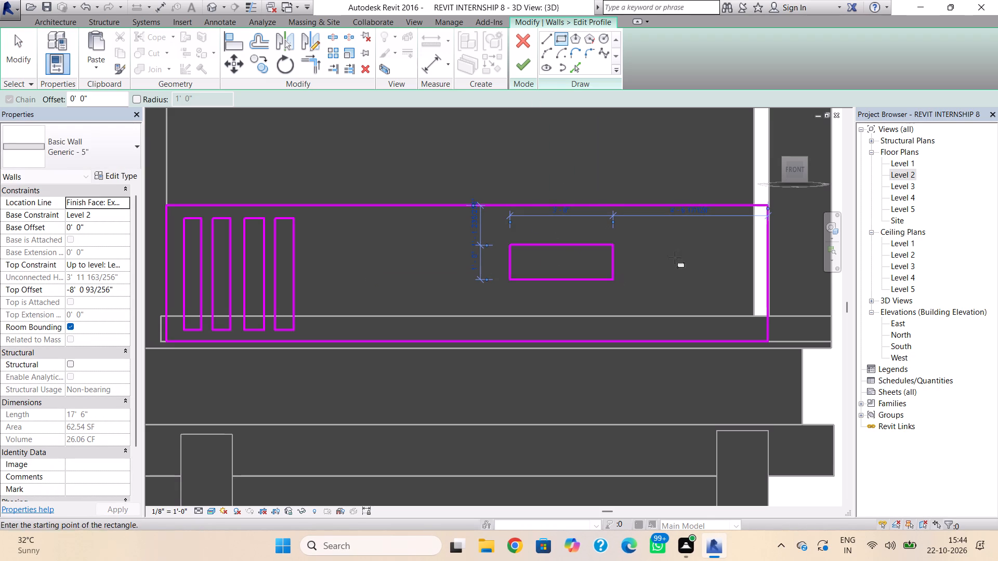
{"action": "left_click", "coordinate": [686, 219]}
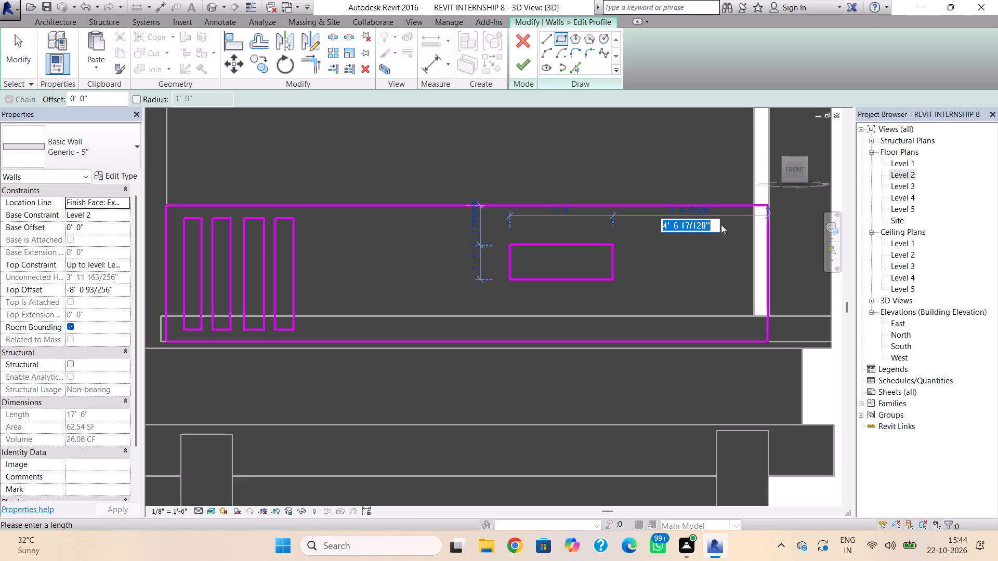
{"action": "key", "text": "Escape"}
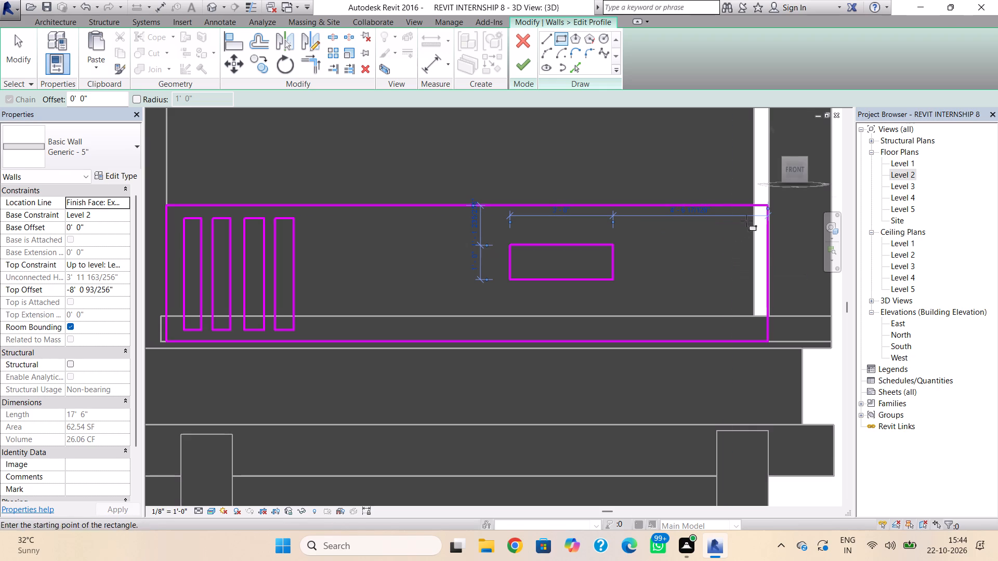
Sketch four stacked horizontal slots, each about 2' 7" long, near the right end of the parapet wall's profile.
{"action": "left_click", "coordinate": [750, 217]}
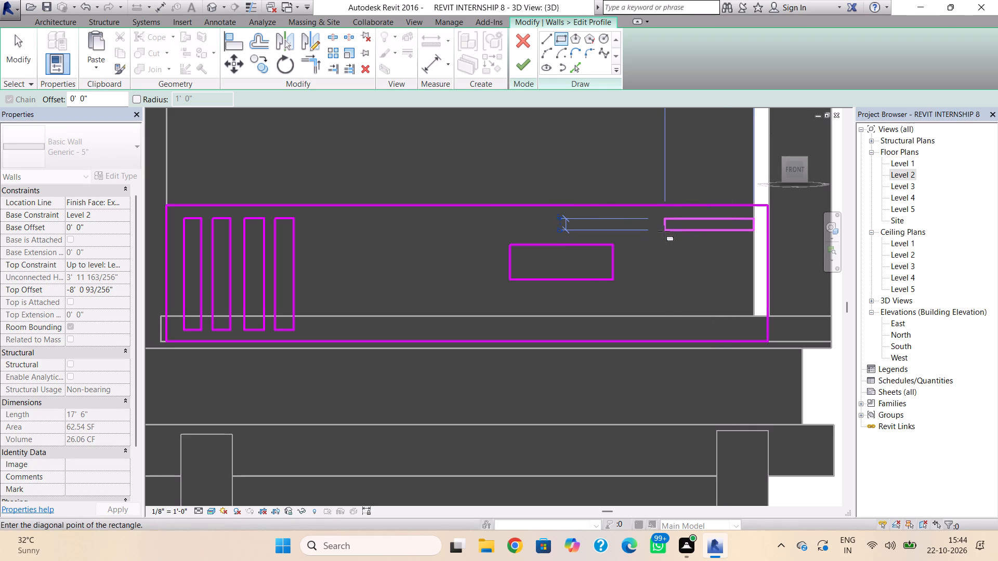
{"action": "left_click", "coordinate": [664, 233]}
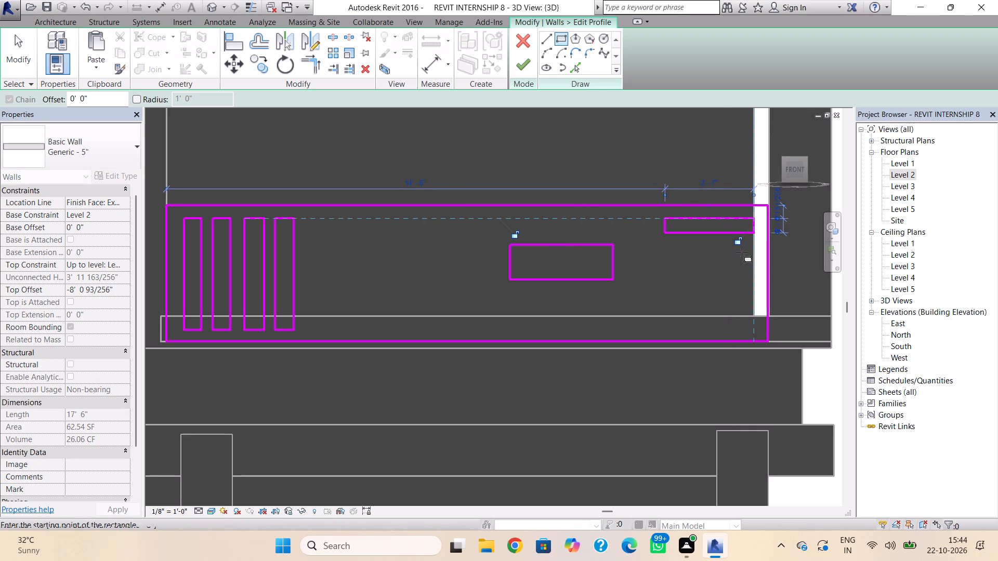
{"action": "left_click", "coordinate": [751, 252]}
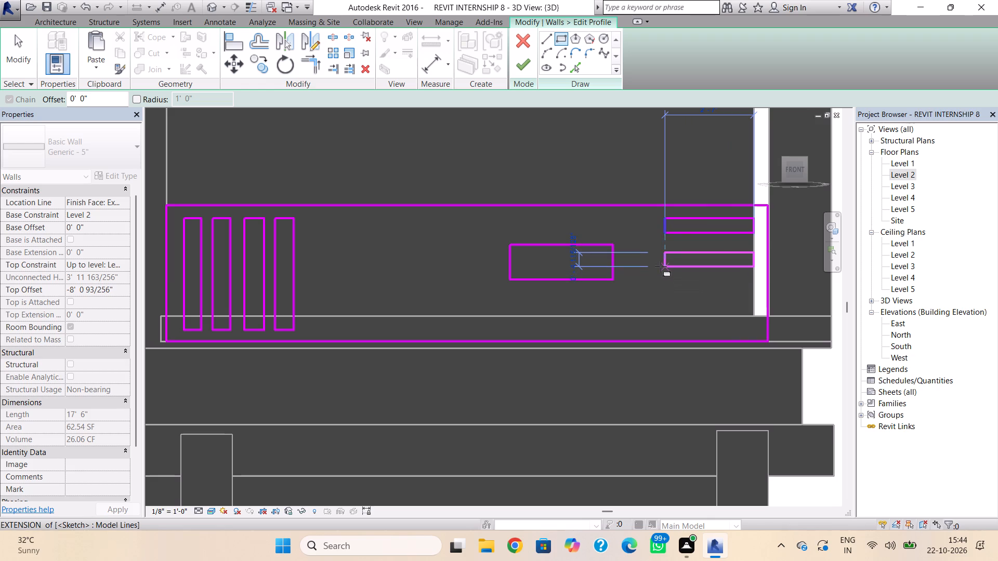
{"action": "left_click", "coordinate": [661, 266]}
{"action": "left_click", "coordinate": [751, 284]}
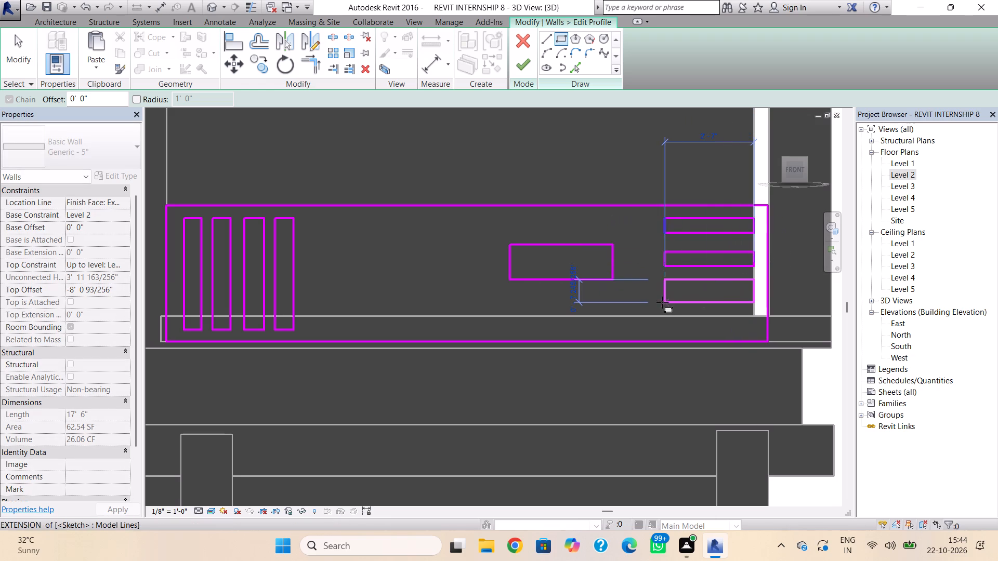
{"action": "left_click", "coordinate": [660, 295]}
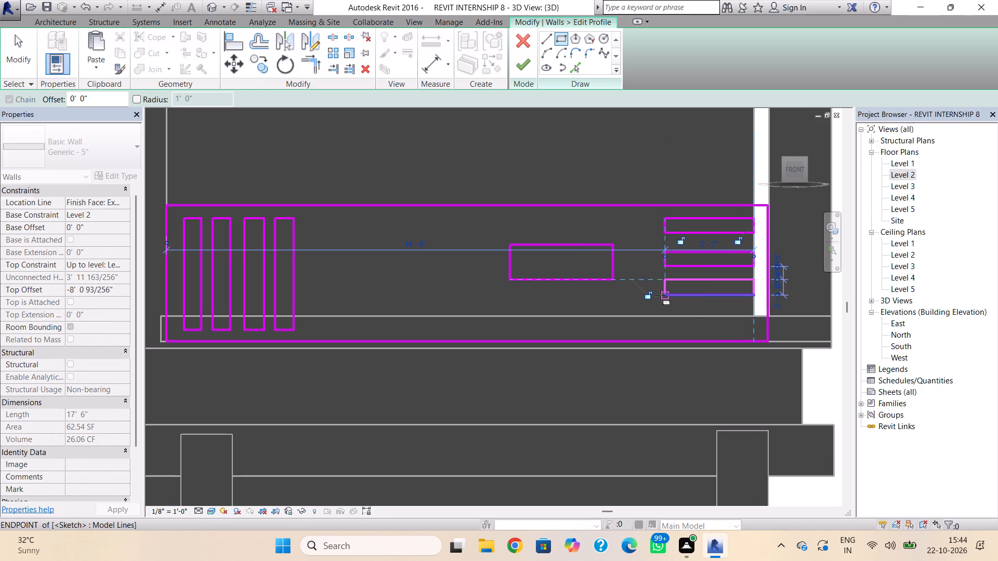
{"action": "scroll", "coordinate": [711, 320], "scroll_direction": "up", "scroll_amount": 3}
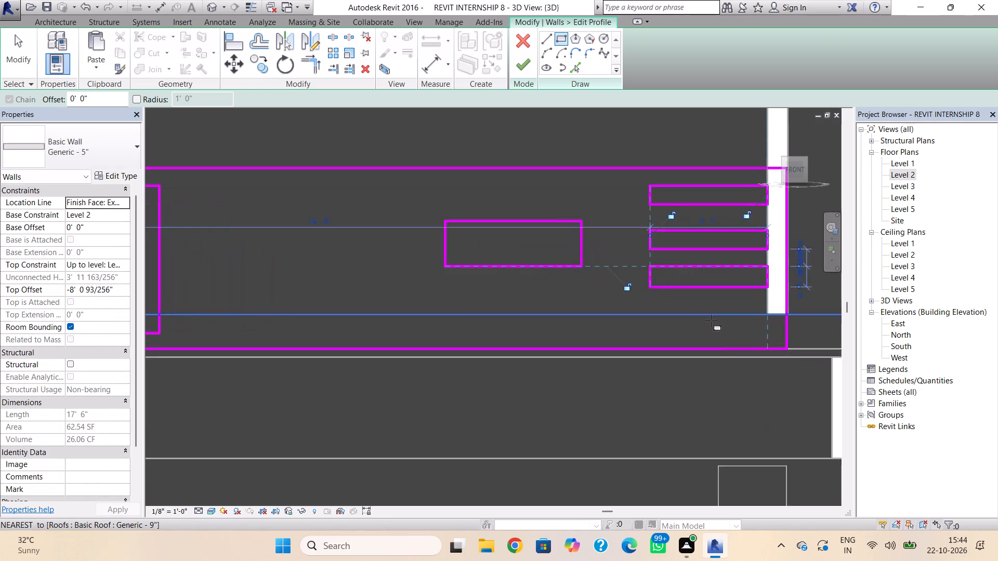
{"action": "left_click", "coordinate": [774, 296]}
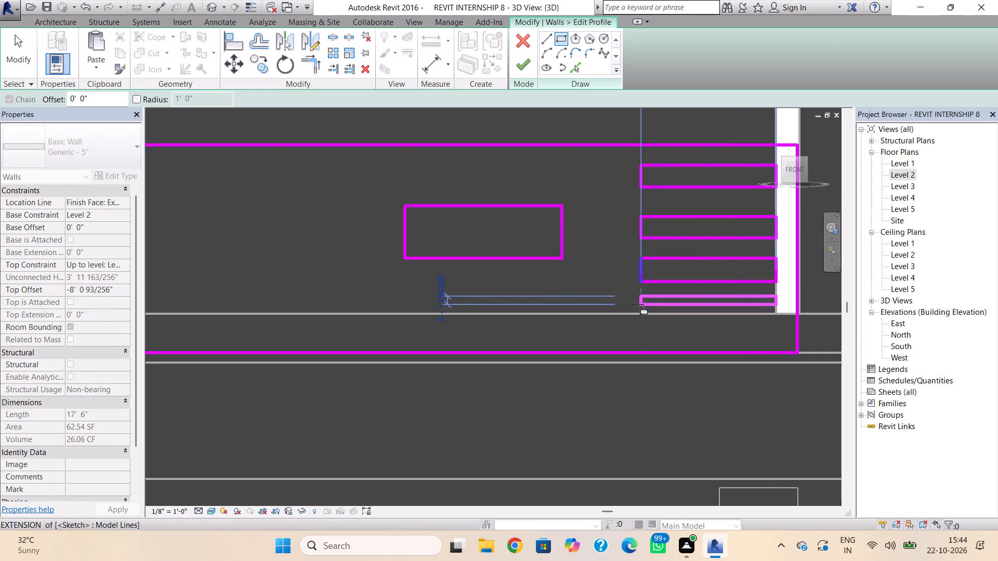
{"action": "left_click", "coordinate": [636, 305]}
{"action": "key", "text": "Escape"}
{"action": "key", "text": "Escape"}
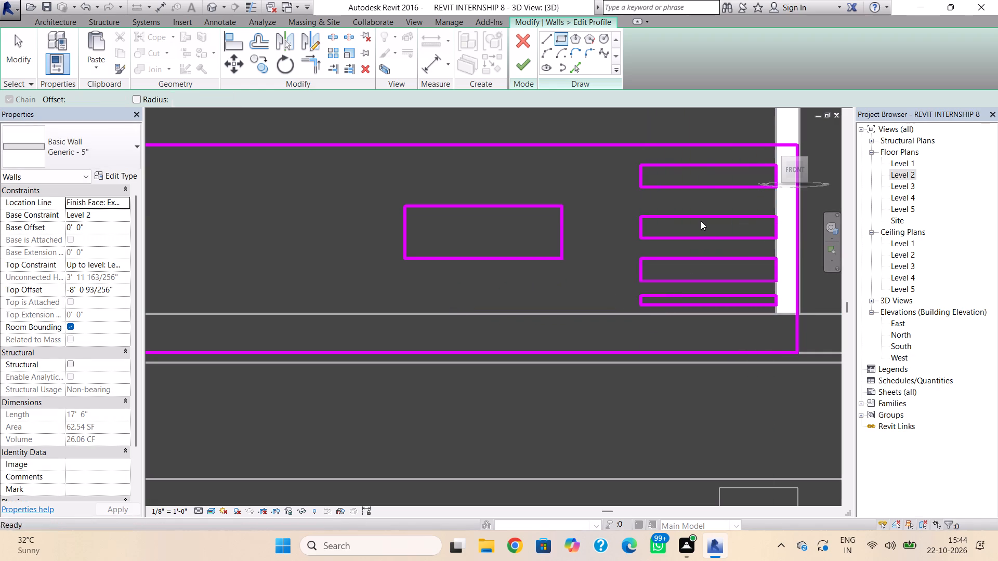
Nudge the top and bottom edges of the second horizontal slot upward, closer to the topmost slot.
{"action": "left_click", "coordinate": [701, 219]}
{"action": "key", "text": "Up"}
{"action": "key", "text": "Up"}
{"action": "key", "text": "Up"}
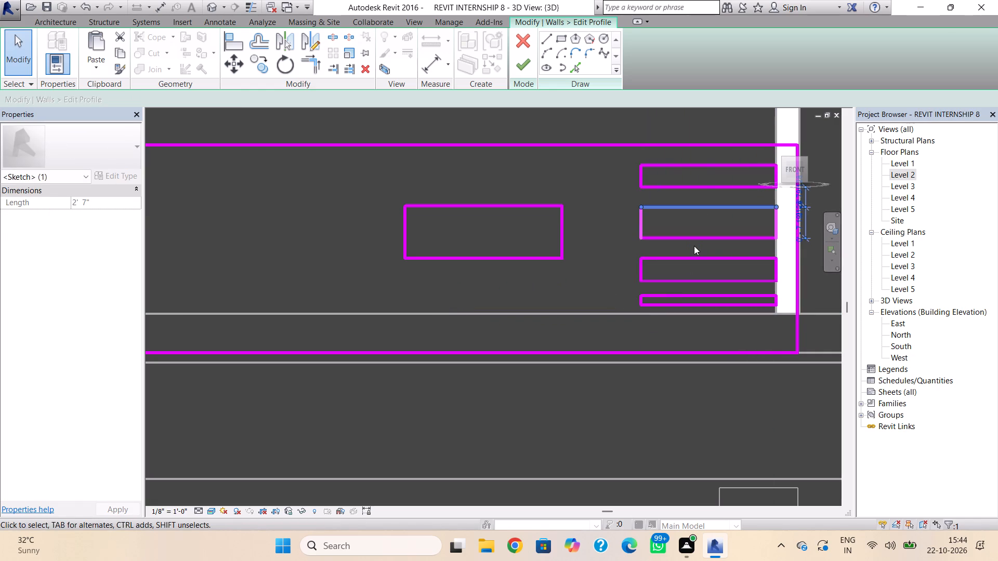
{"action": "key", "text": "Up"}
{"action": "key", "text": "Up"}
{"action": "left_click", "coordinate": [694, 246]}
{"action": "left_click", "coordinate": [696, 239]}
{"action": "key", "text": "Up"}
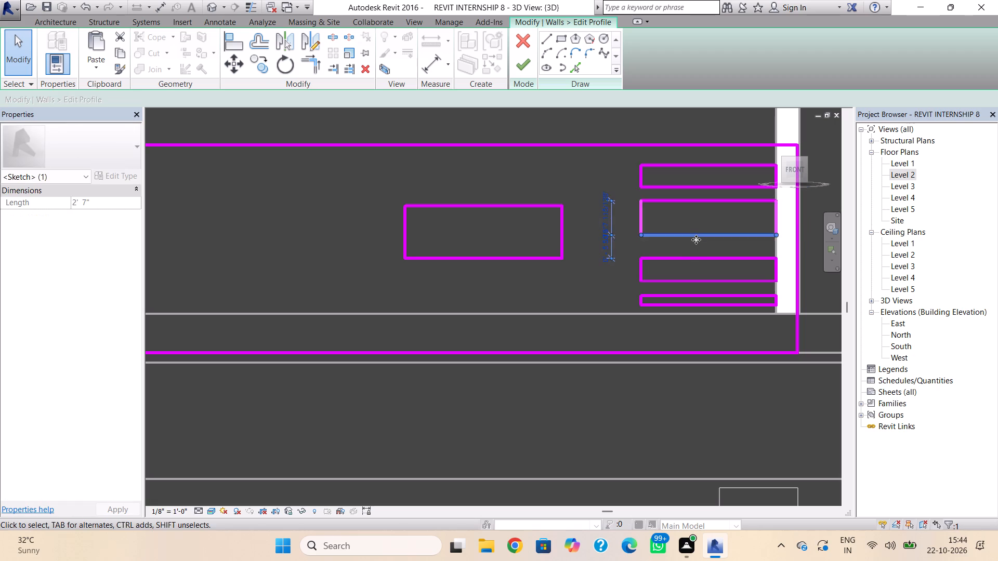
{"action": "key", "text": "Up"}
{"action": "key", "text": "Up"}
{"action": "key", "text": "Up"}
{"action": "key", "text": "Up"}
{"action": "key", "text": "Up"}
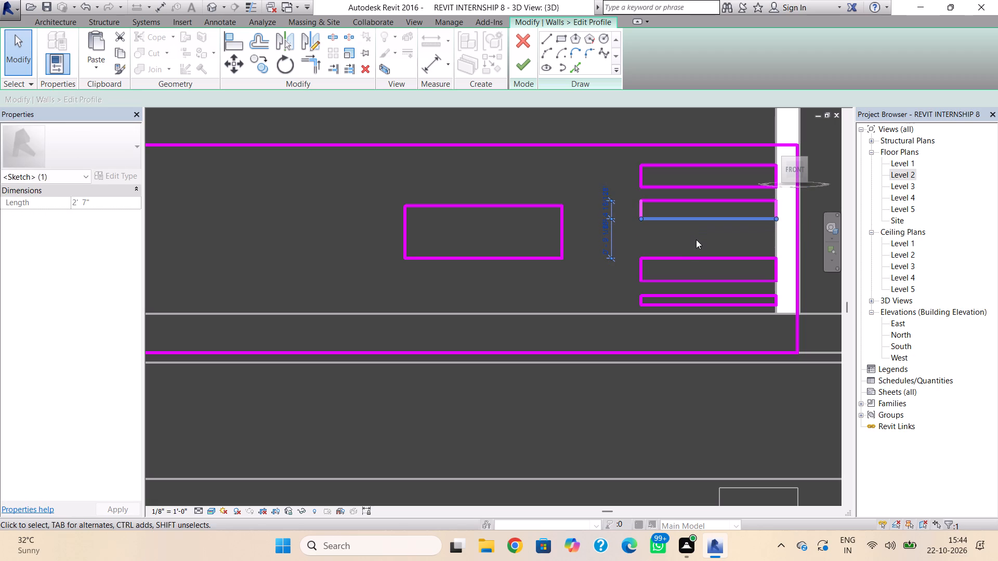
{"action": "key", "text": "Down"}
Nudge the top and bottom edges of the third horizontal slot upward, closer to the second slot.
{"action": "left_click", "coordinate": [701, 257]}
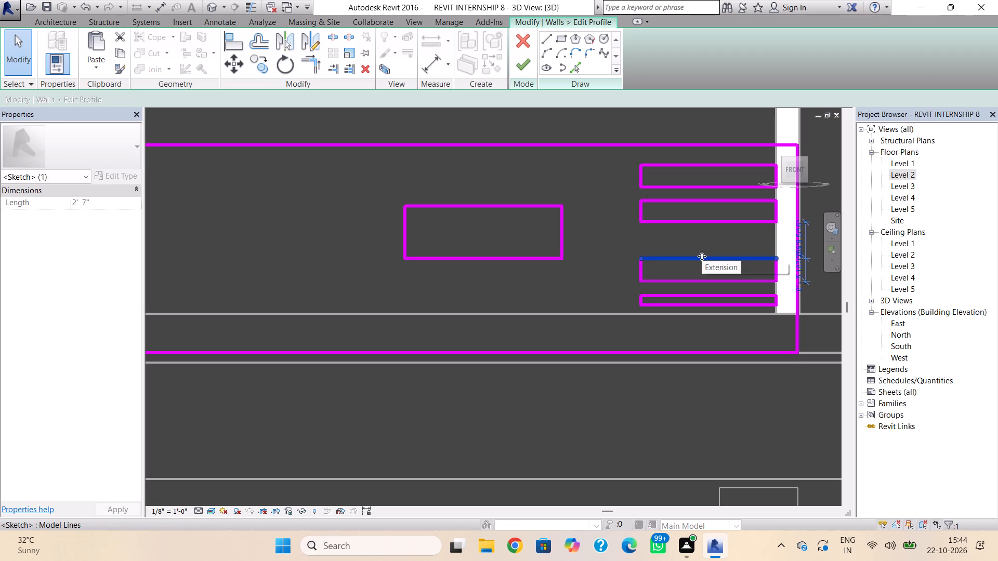
{"action": "key", "text": "Up"}
{"action": "key", "text": "Up"}
{"action": "key", "text": "Up"}
{"action": "key", "text": "Up"}
{"action": "key", "text": "Up"}
{"action": "key", "text": "Up"}
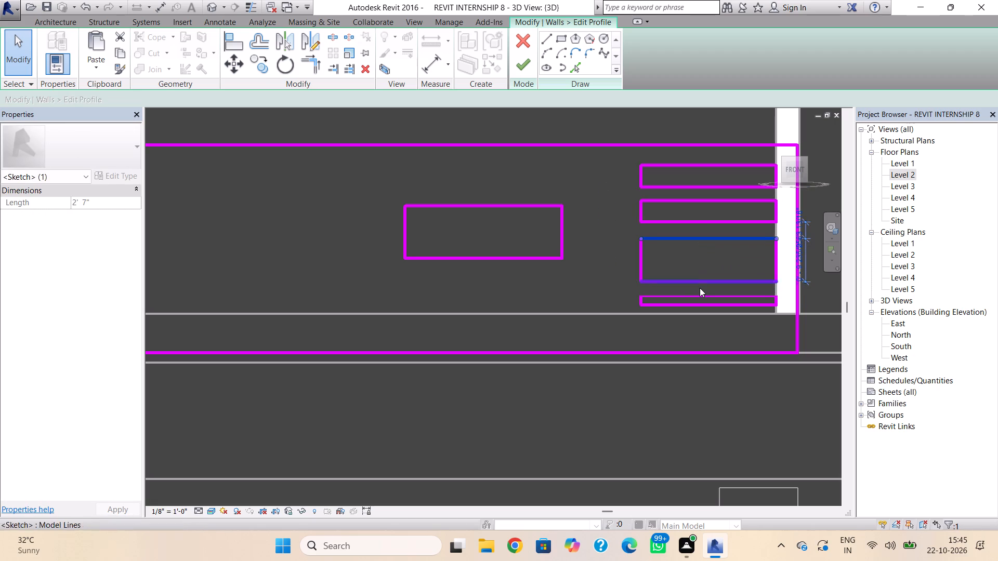
{"action": "left_click", "coordinate": [699, 280]}
{"action": "key", "text": "Up"}
{"action": "key", "text": "Up"}
{"action": "key", "text": "Up"}
{"action": "key", "text": "Up"}
{"action": "key", "text": "Up"}
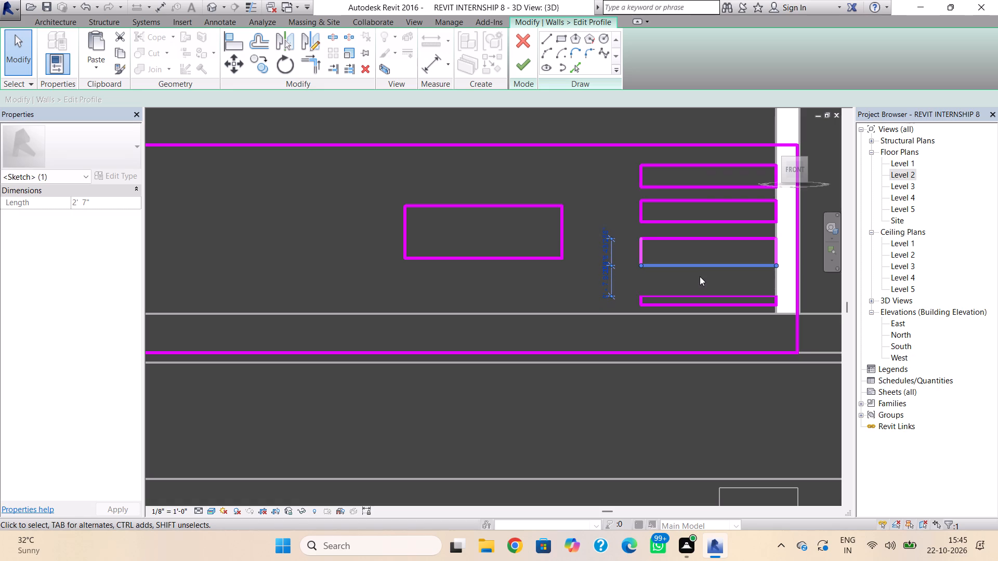
{"action": "key", "text": "Up"}
Nudge the top and bottom edges of the lowest horizontal slot upward to even the slot spacing, and finish the wall profile.
{"action": "left_click", "coordinate": [705, 296]}
{"action": "key", "text": "Up"}
{"action": "key", "text": "Up"}
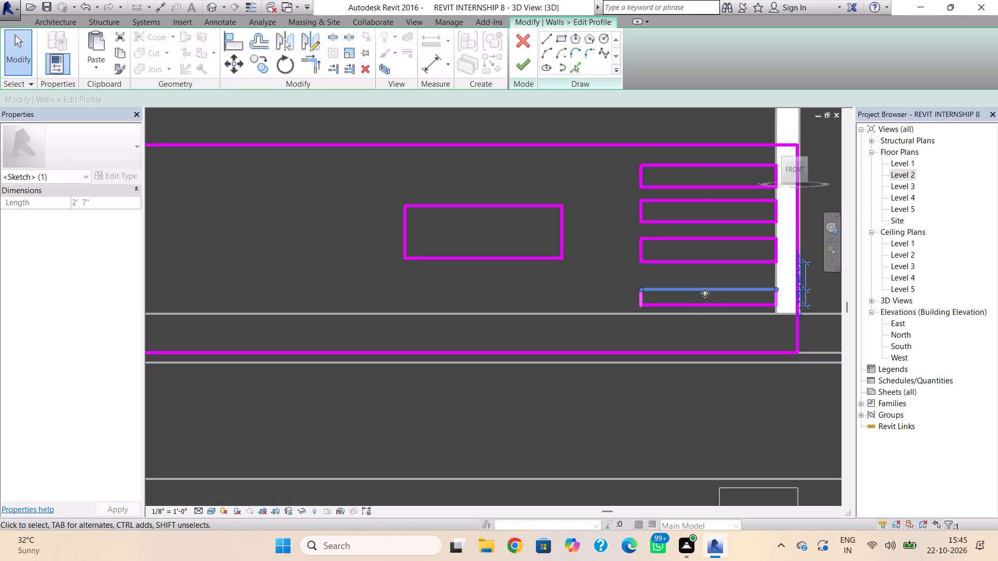
{"action": "key", "text": "Up"}
{"action": "key", "text": "Up"}
{"action": "key", "text": "Up"}
{"action": "left_click", "coordinate": [704, 302]}
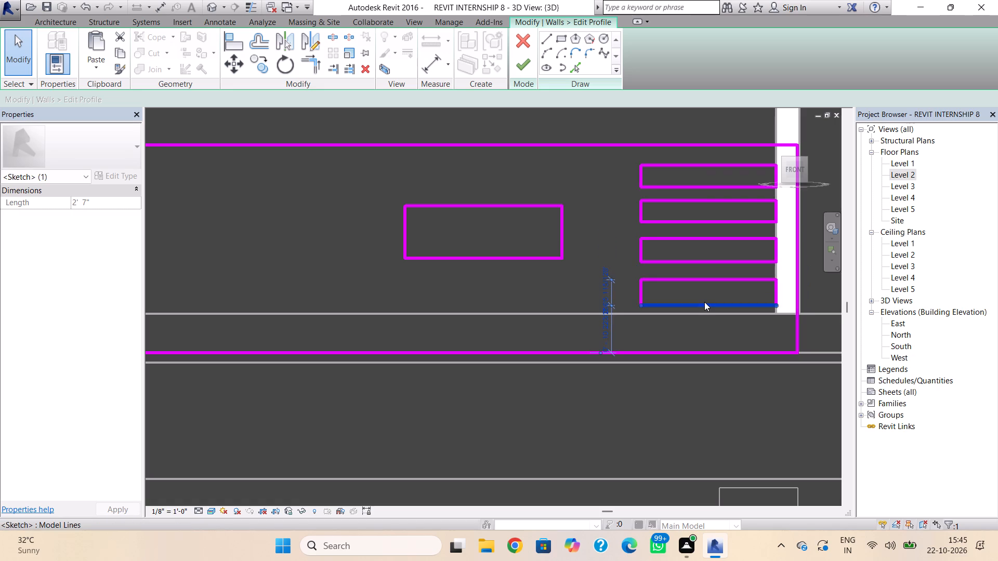
{"action": "key", "text": "Up"}
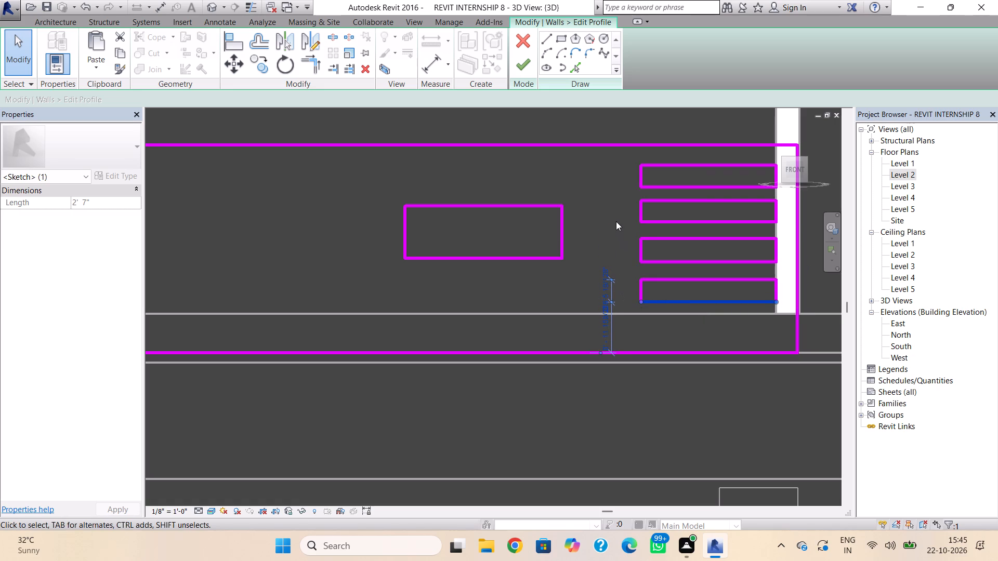
{"action": "key", "text": "Escape"}
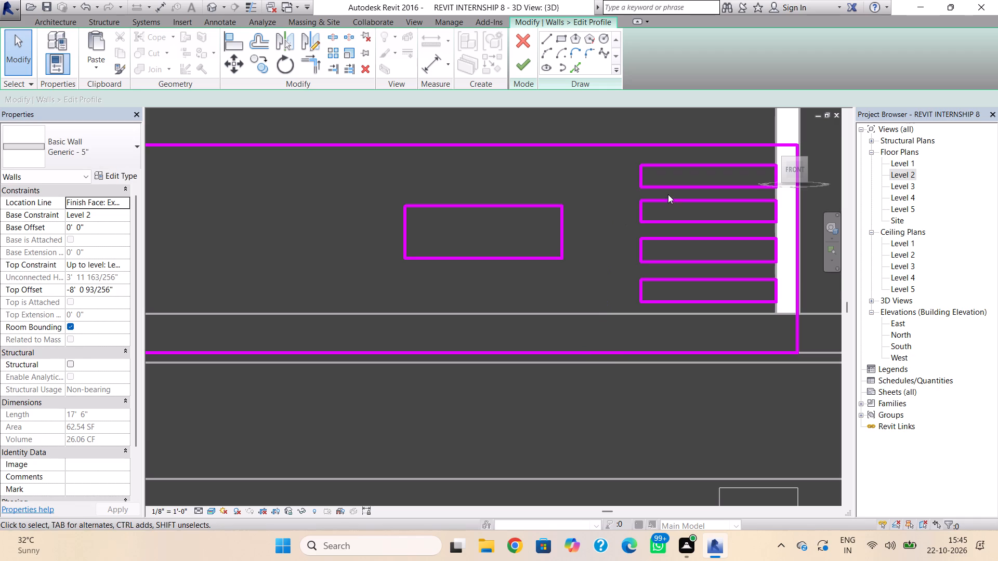
{"action": "left_click", "coordinate": [523, 61]}
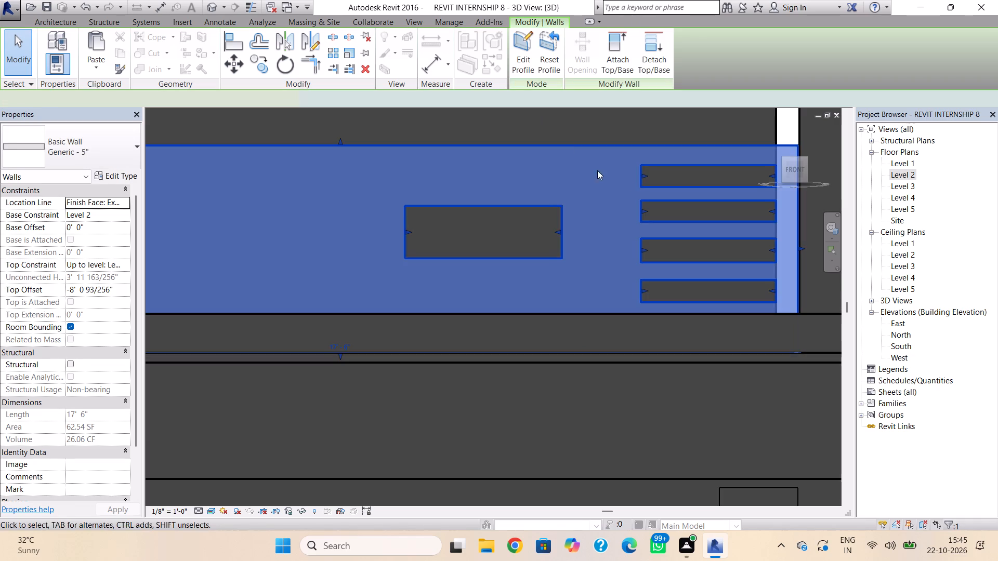
{"action": "scroll", "coordinate": [586, 231], "scroll_direction": "down", "scroll_amount": 1}
{"action": "key", "text": "Escape"}
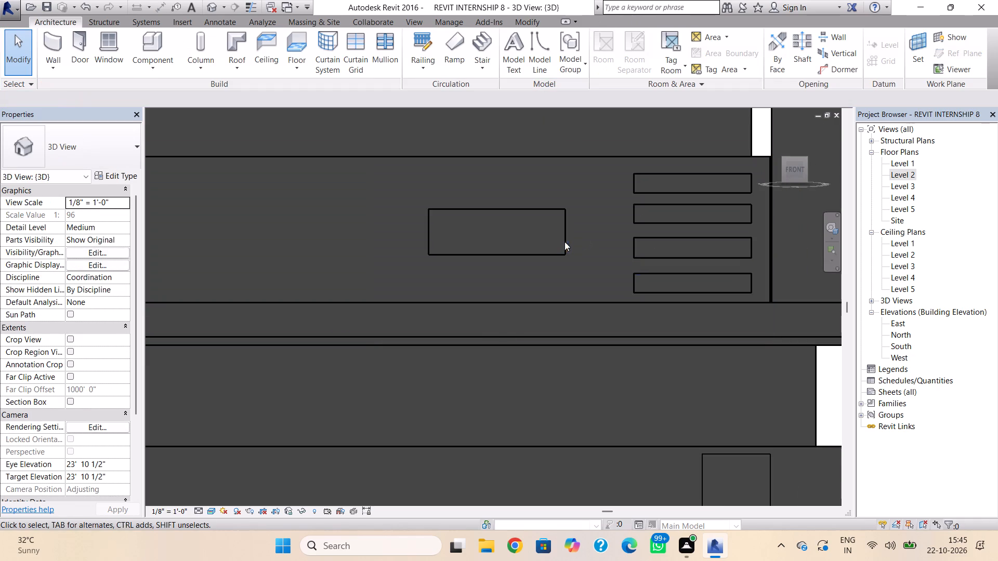
Reopen the parapet wall's profile and sketch a rectangular opening about 4' 8" wide between the tall slots and the existing wide opening.
{"action": "scroll", "coordinate": [557, 245], "scroll_direction": "down", "scroll_amount": 1}
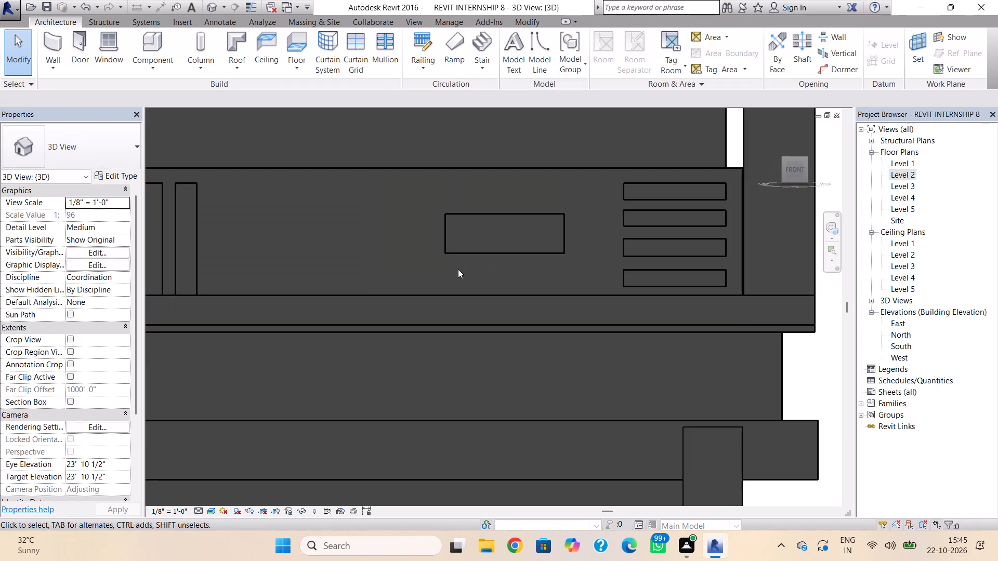
{"action": "scroll", "coordinate": [456, 271], "scroll_direction": "down", "scroll_amount": 1}
{"action": "middle_click_drag", "start_coordinate": [457, 272], "coordinate": [543, 277]}
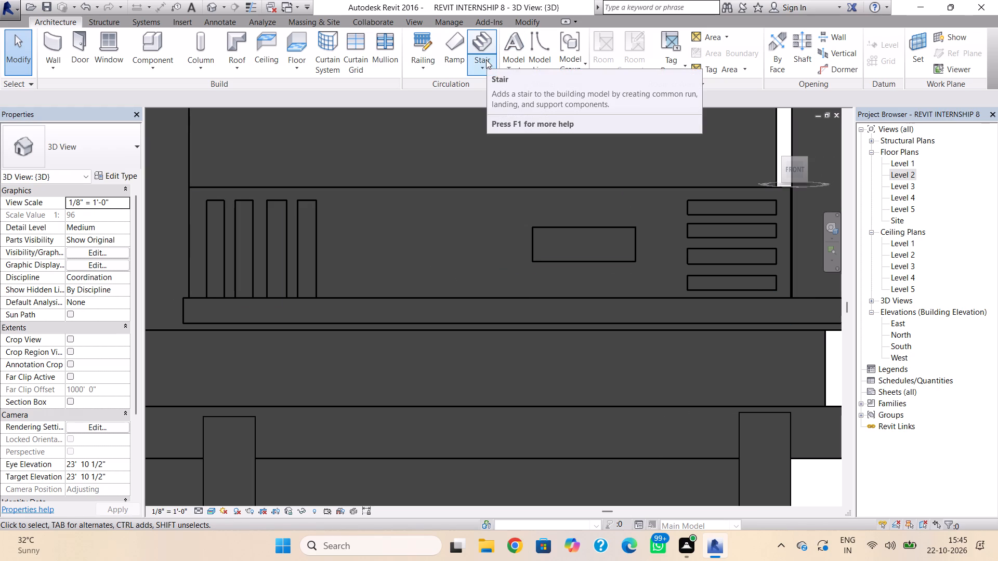
{"action": "left_click", "coordinate": [446, 191]}
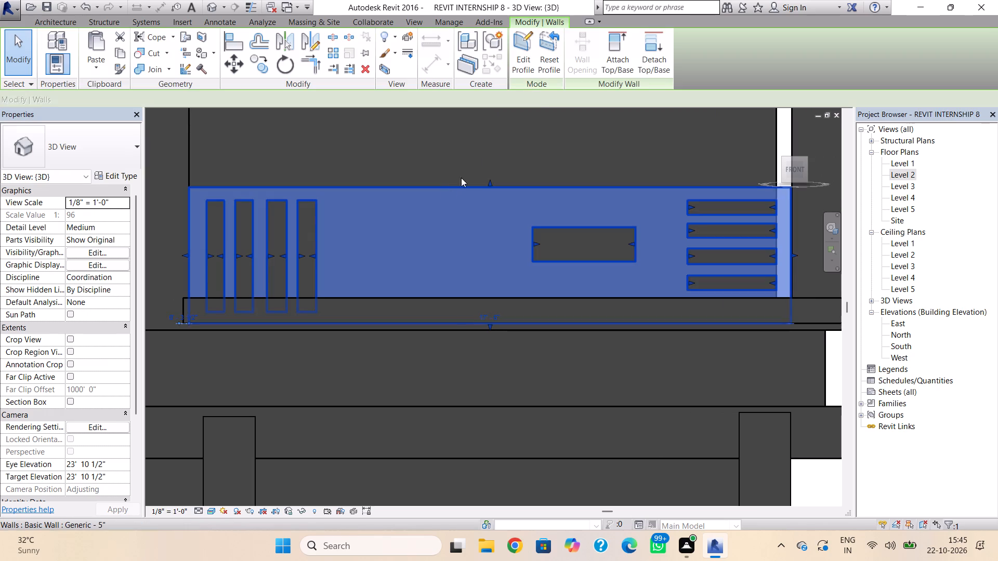
{"action": "left_click", "coordinate": [530, 46]}
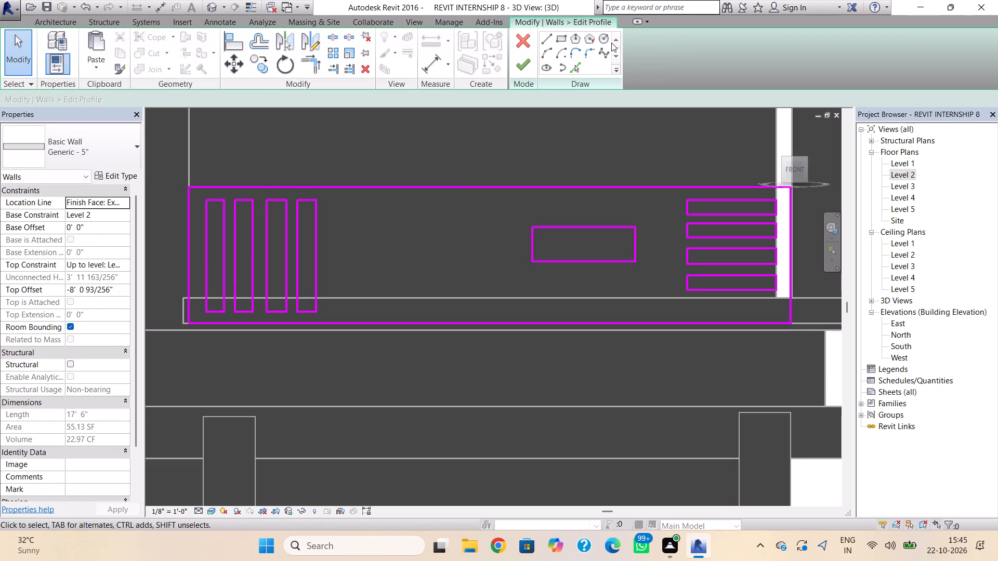
{"action": "left_click", "coordinate": [561, 37]}
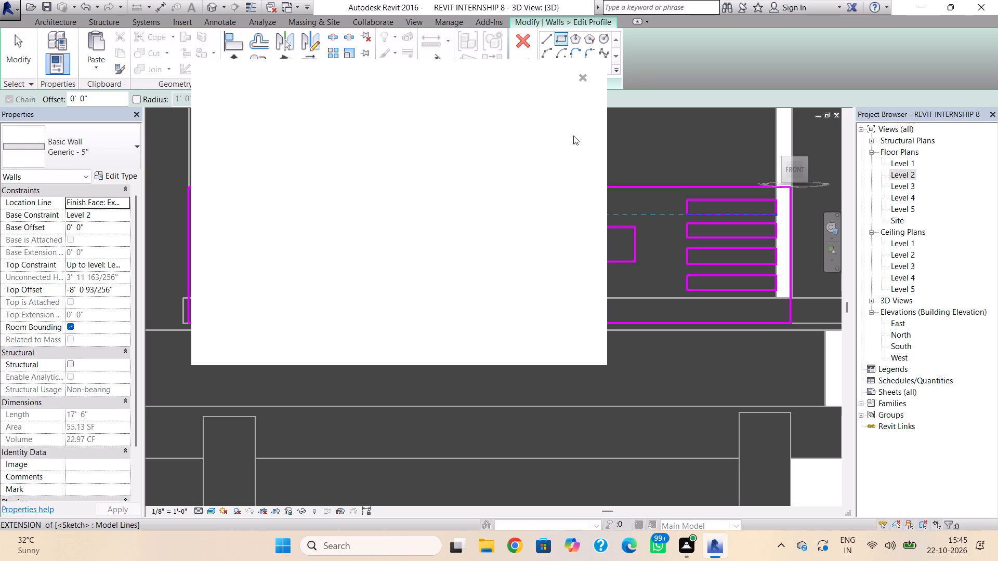
{"action": "left_click", "coordinate": [587, 74]}
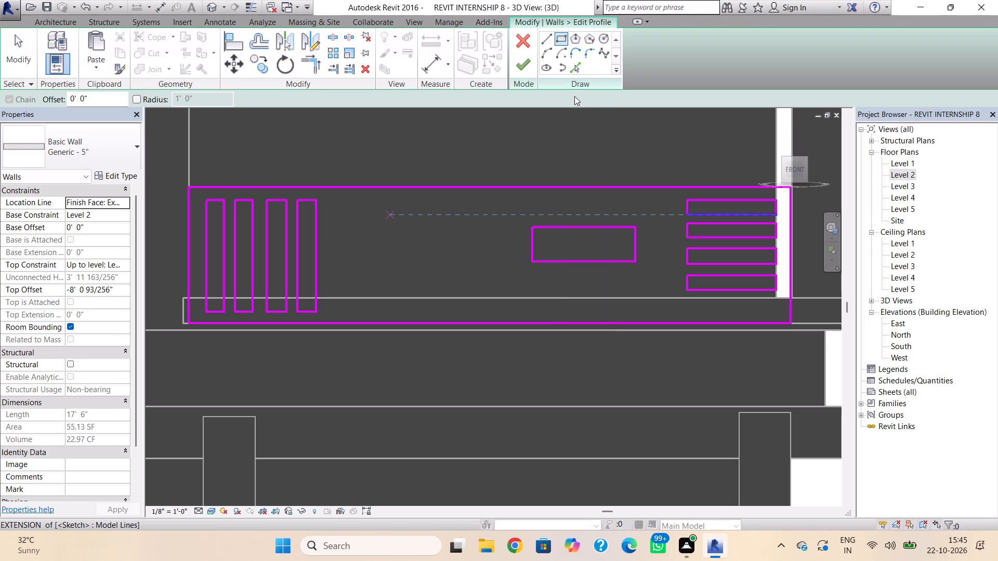
{"action": "left_click", "coordinate": [346, 196]}
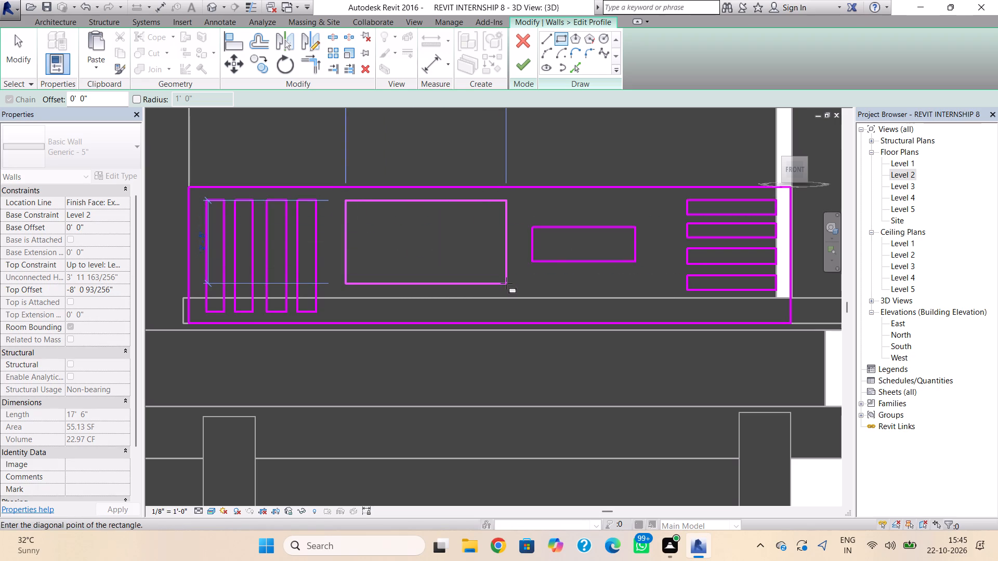
{"action": "left_click", "coordinate": [506, 284]}
{"action": "key", "text": "Escape"}
{"action": "key", "text": "Escape"}
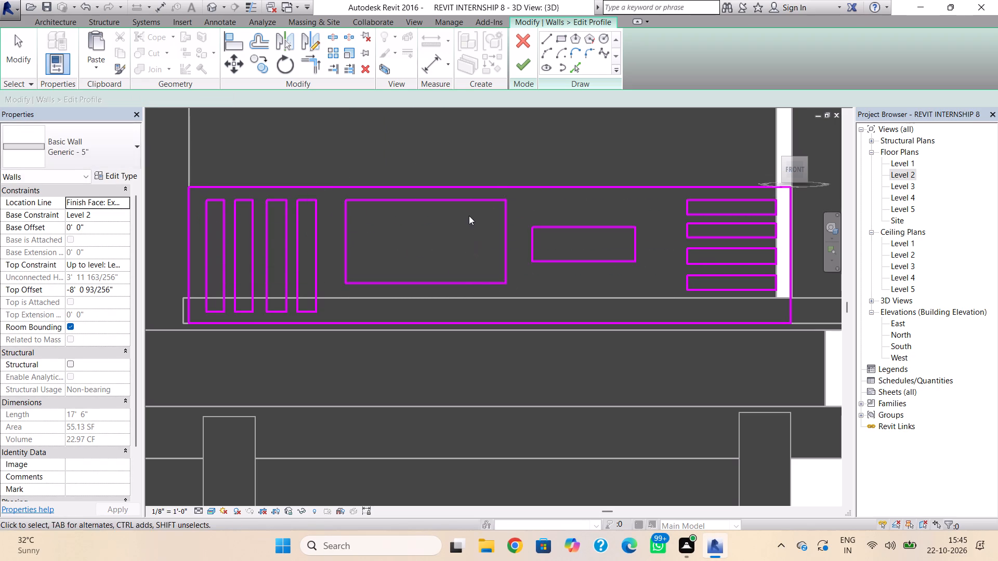
Nudge the new 4' 8" opening's top edge up to just below the wall's top edge and finish the profile.
{"action": "left_click", "coordinate": [462, 199]}
{"action": "scroll", "coordinate": [471, 230], "scroll_direction": "up", "scroll_amount": 3}
{"action": "key", "text": "Up"}
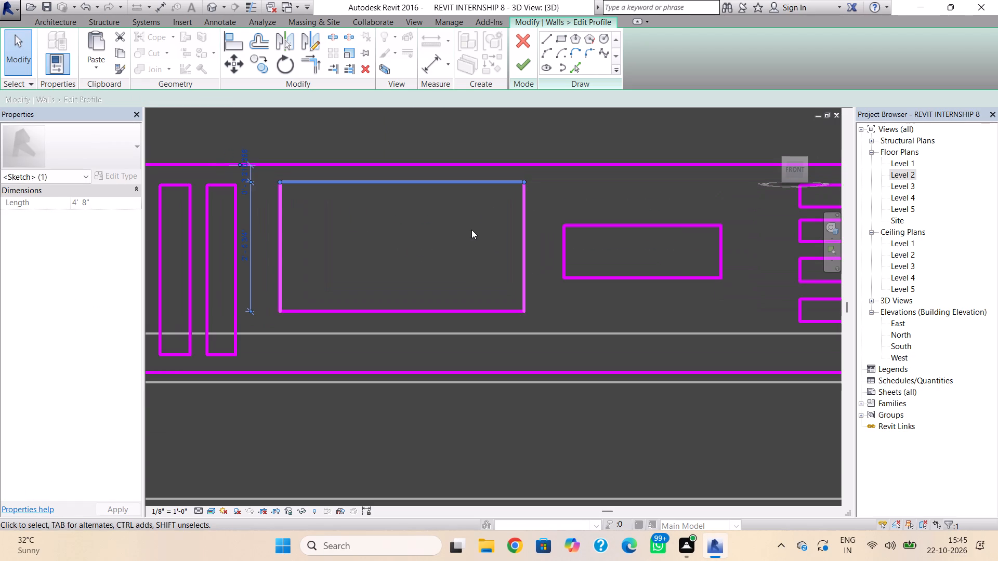
{"action": "key", "text": "Up"}
{"action": "key", "text": "Up"}
{"action": "key", "text": "Up"}
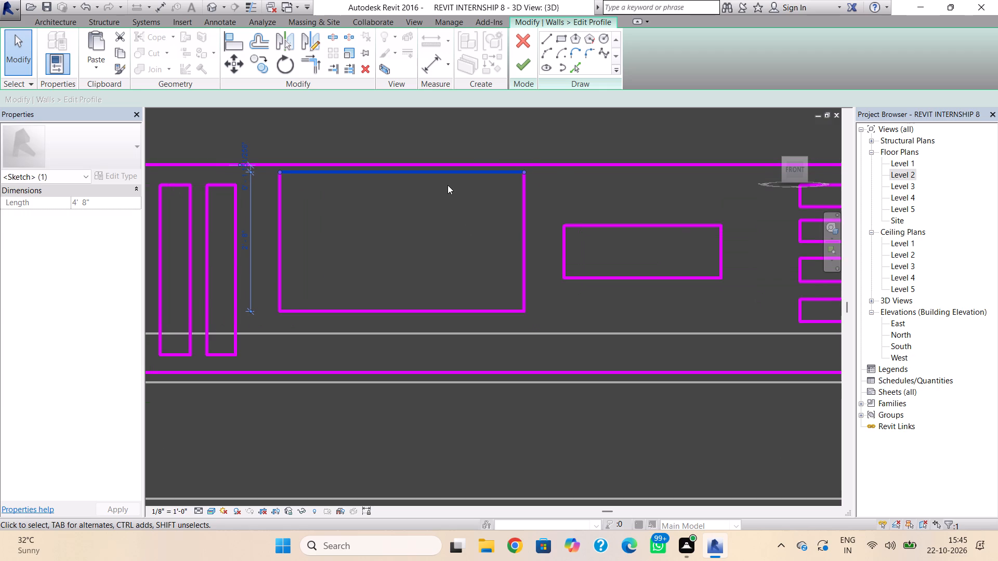
{"action": "scroll", "coordinate": [448, 185], "scroll_direction": "up", "scroll_amount": 1}
{"action": "key", "text": "Up"}
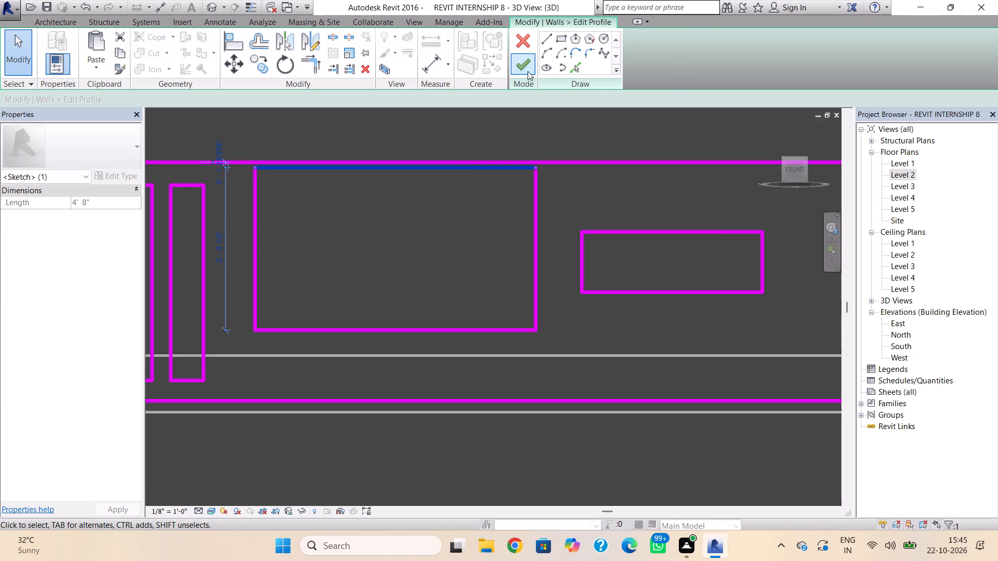
{"action": "left_click", "coordinate": [528, 71]}
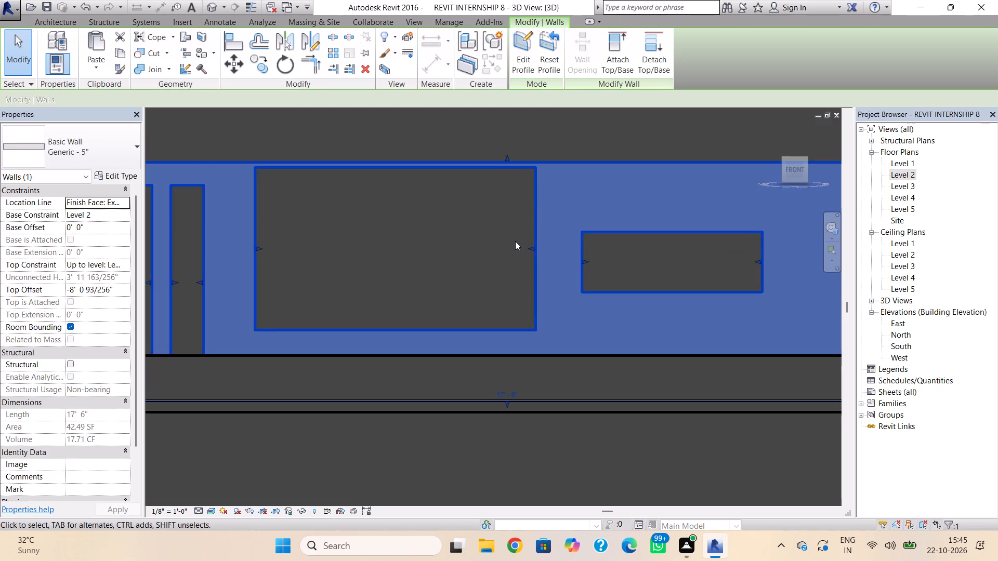
{"action": "scroll", "coordinate": [515, 241], "scroll_direction": "up", "scroll_amount": 1}
{"action": "scroll", "coordinate": [515, 241], "scroll_direction": "down", "scroll_amount": 3}
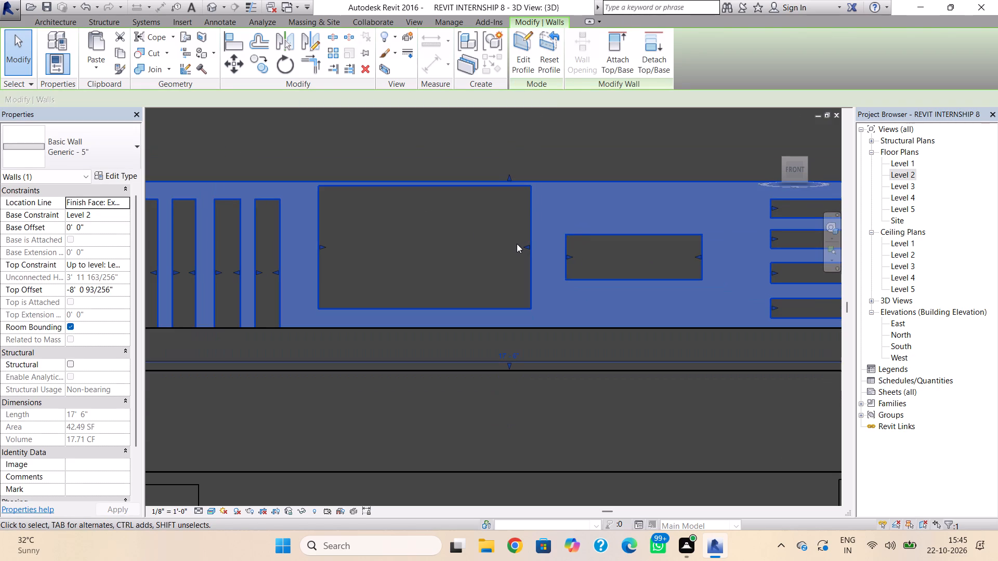
{"action": "key", "text": "Escape"}
Create a Handrail - Rectangular railing in the Level 2 floor plan, with a 4' 8" path along the parapet wall's large opening.
{"action": "scroll", "coordinate": [517, 244], "scroll_direction": "down", "scroll_amount": 3}
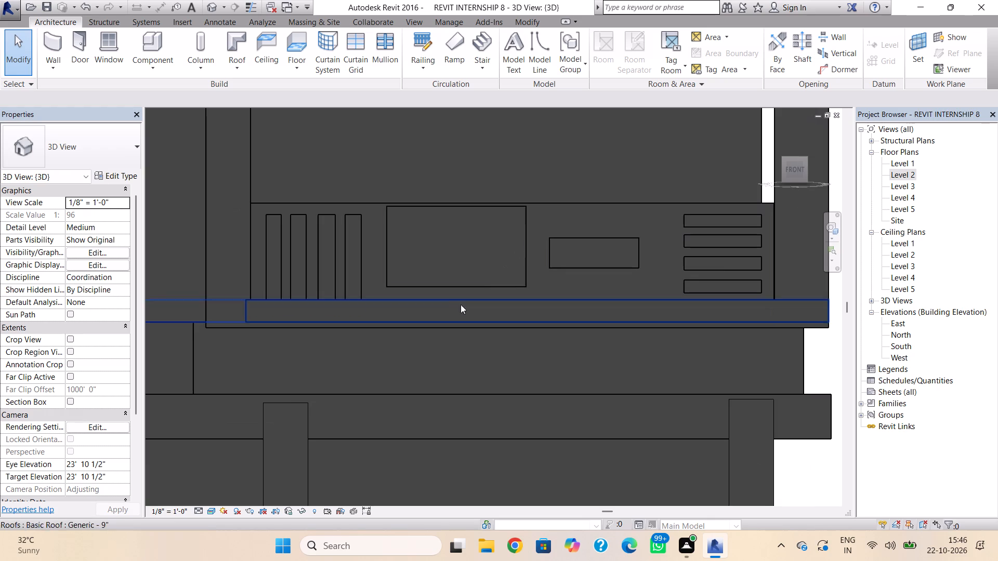
{"action": "left_click", "coordinate": [424, 51]}
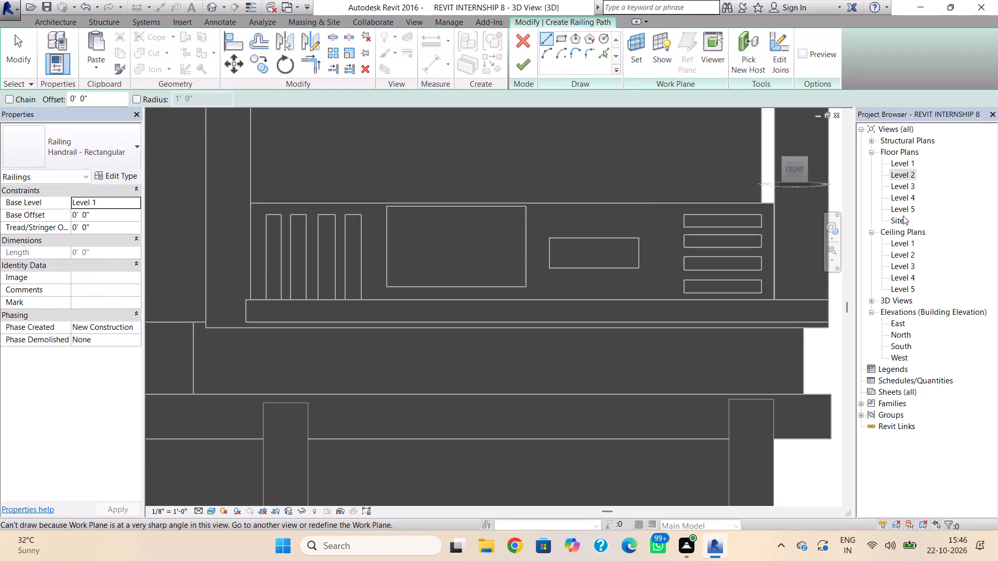
{"action": "double_click", "coordinate": [903, 174]}
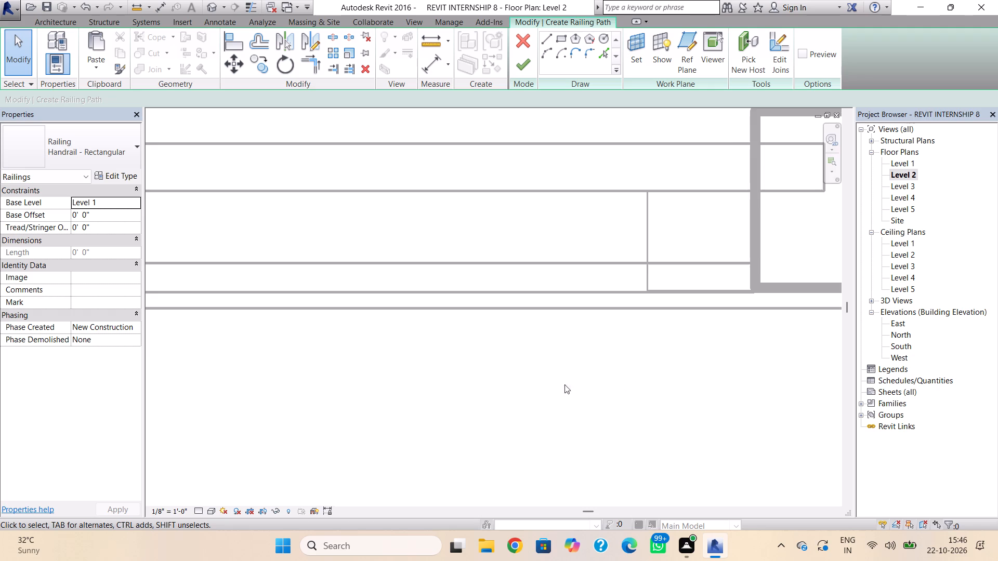
{"action": "scroll", "coordinate": [563, 386], "scroll_direction": "down", "scroll_amount": 3}
{"action": "scroll", "coordinate": [518, 412], "scroll_direction": "down", "scroll_amount": 6}
{"action": "middle_click_drag", "start_coordinate": [431, 421], "coordinate": [509, 394]}
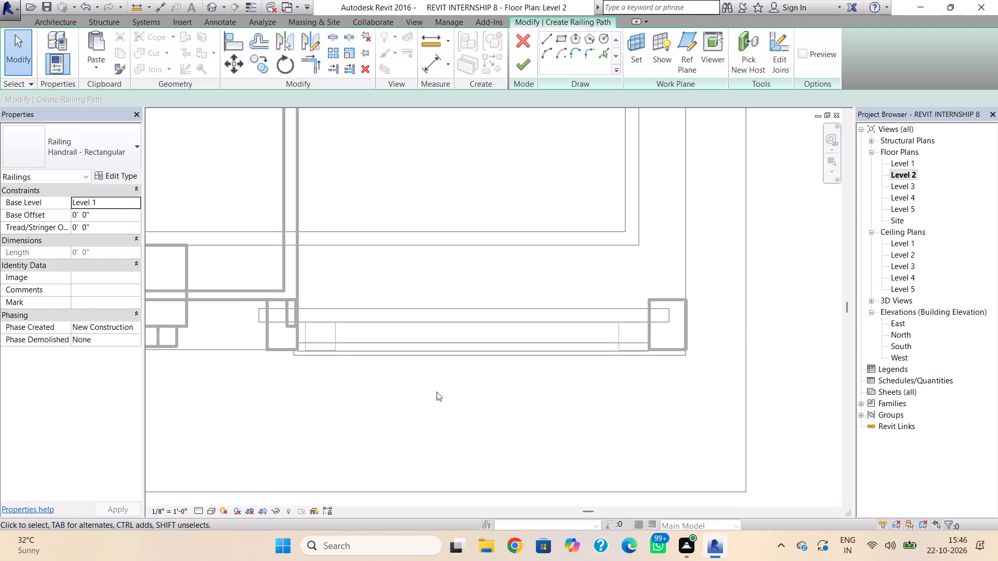
{"action": "left_click", "coordinate": [546, 41]}
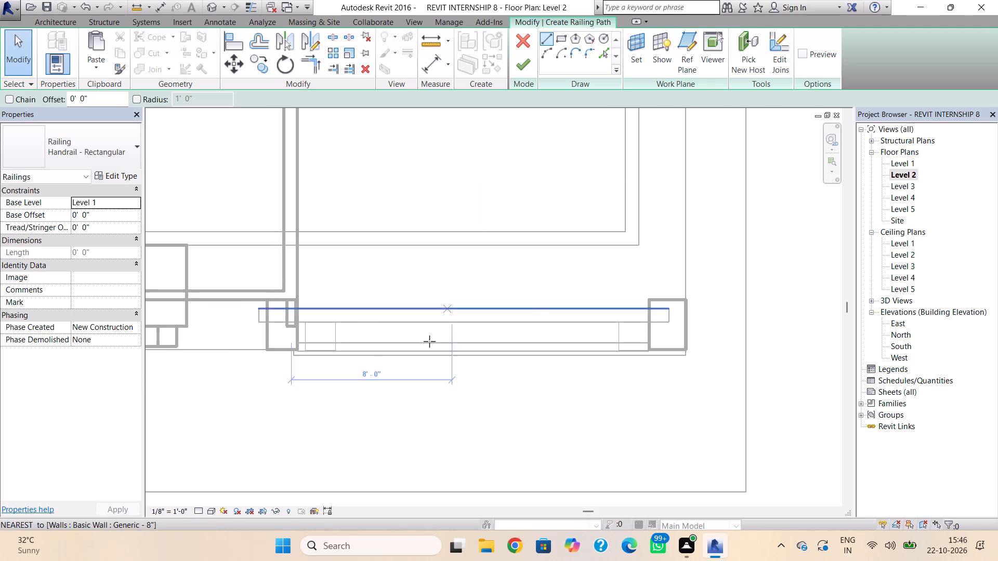
{"action": "left_click", "coordinate": [389, 353]}
{"action": "left_click", "coordinate": [482, 350]}
{"action": "key", "text": "Escape"}
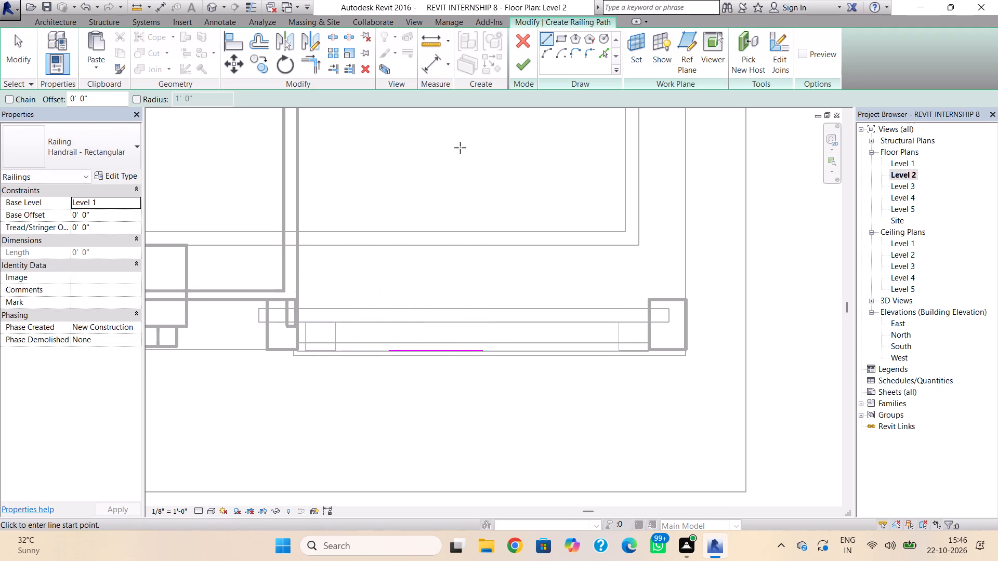
{"action": "left_click", "coordinate": [521, 69]}
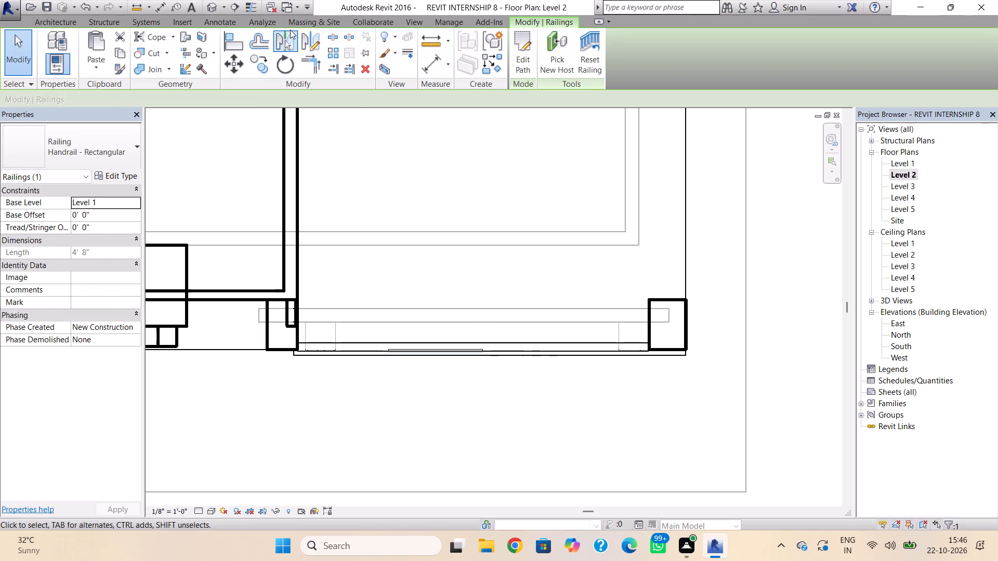
In the 3D view, set the new railing's base level to Level 2.
{"action": "left_click", "coordinate": [210, 4]}
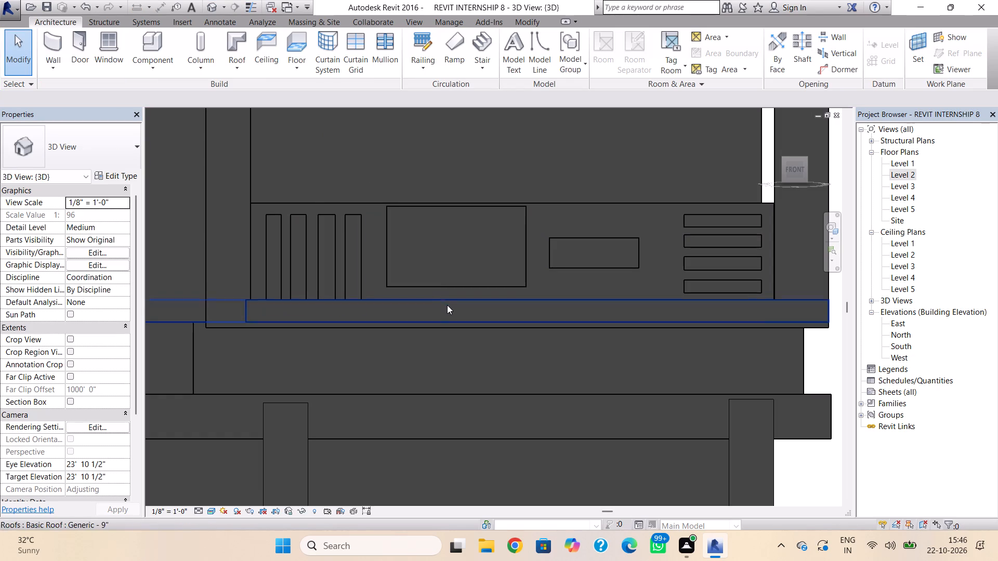
{"action": "scroll", "coordinate": [464, 311], "scroll_direction": "down", "scroll_amount": 6}
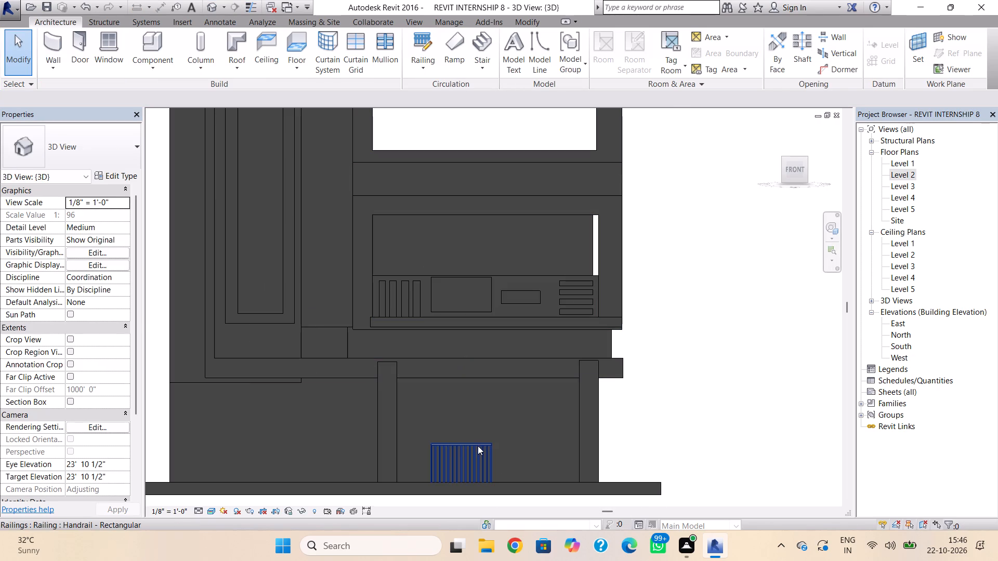
{"action": "left_click", "coordinate": [478, 446]}
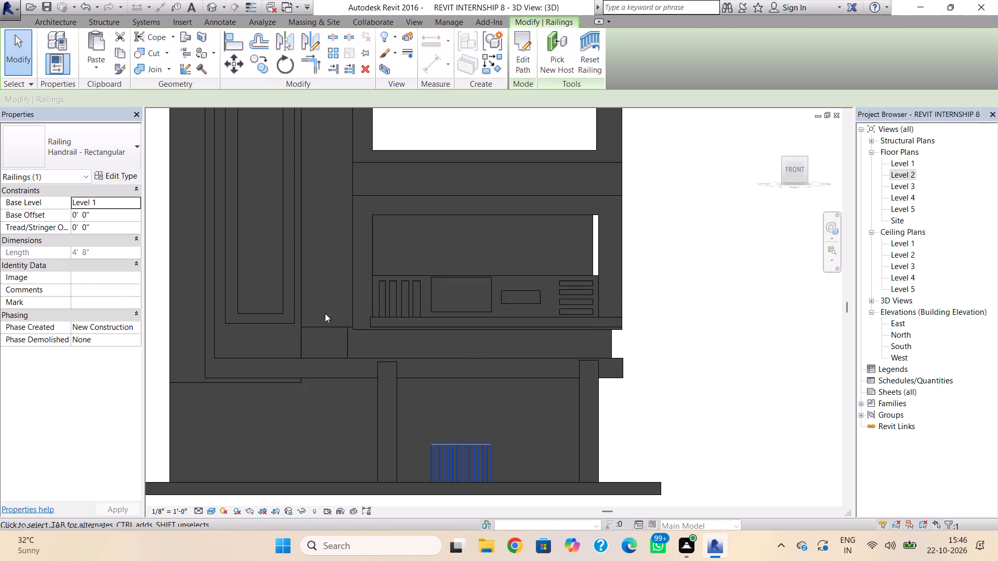
{"action": "left_click", "coordinate": [134, 206]}
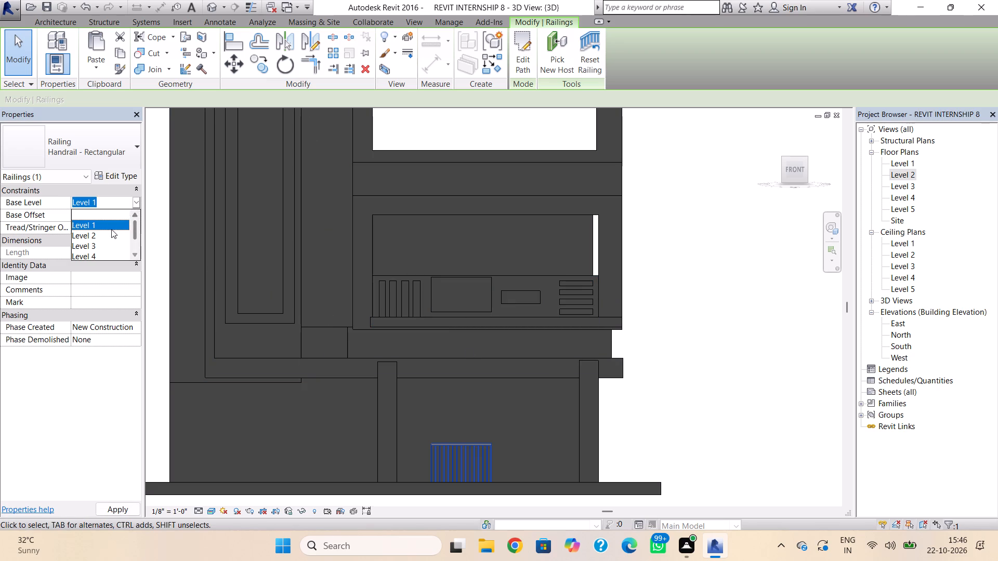
{"action": "left_click", "coordinate": [101, 233]}
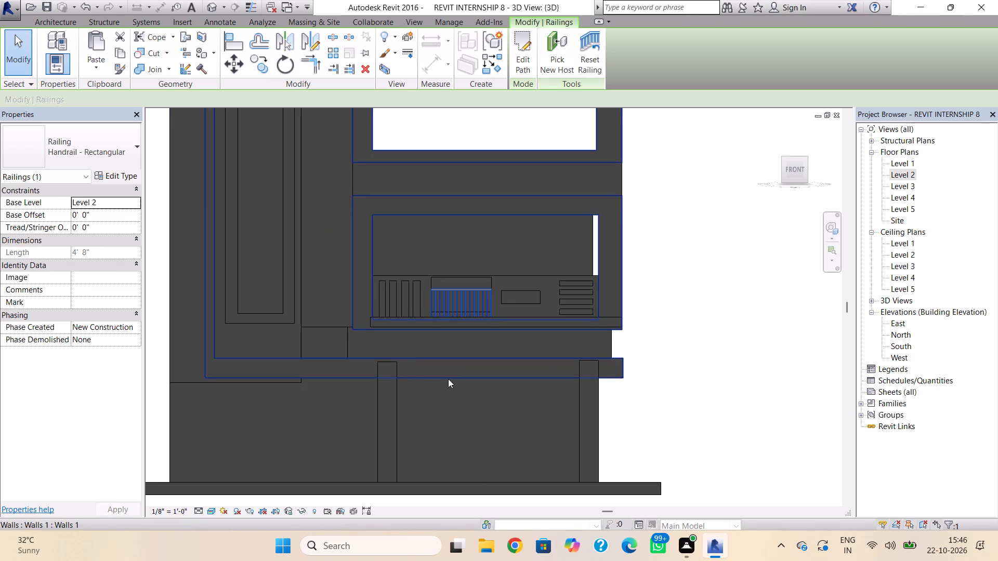
{"action": "key", "text": "Escape"}
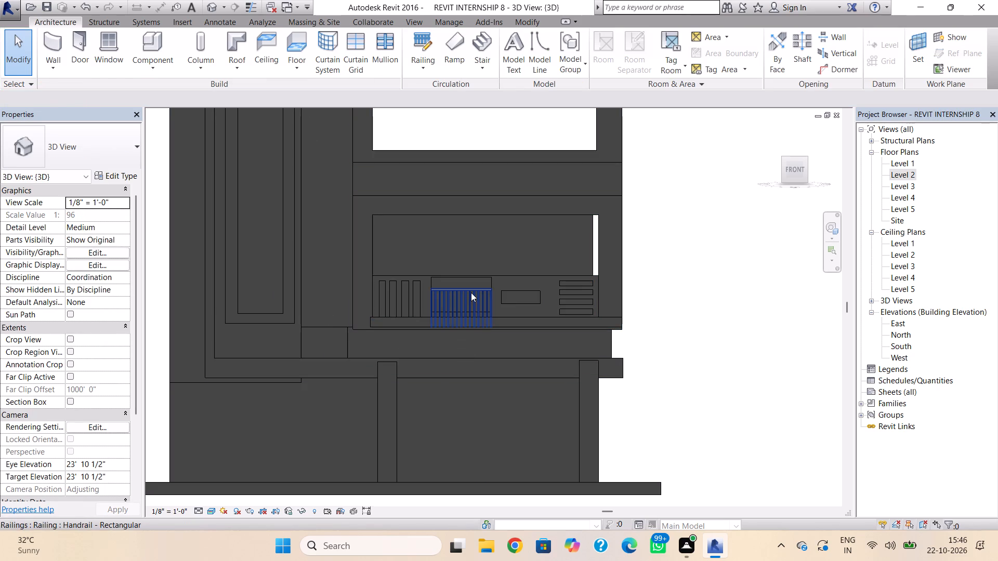
Change the parapet opening's railing type to Glass Panel - Bottom Fill.
{"action": "left_click", "coordinate": [471, 292]}
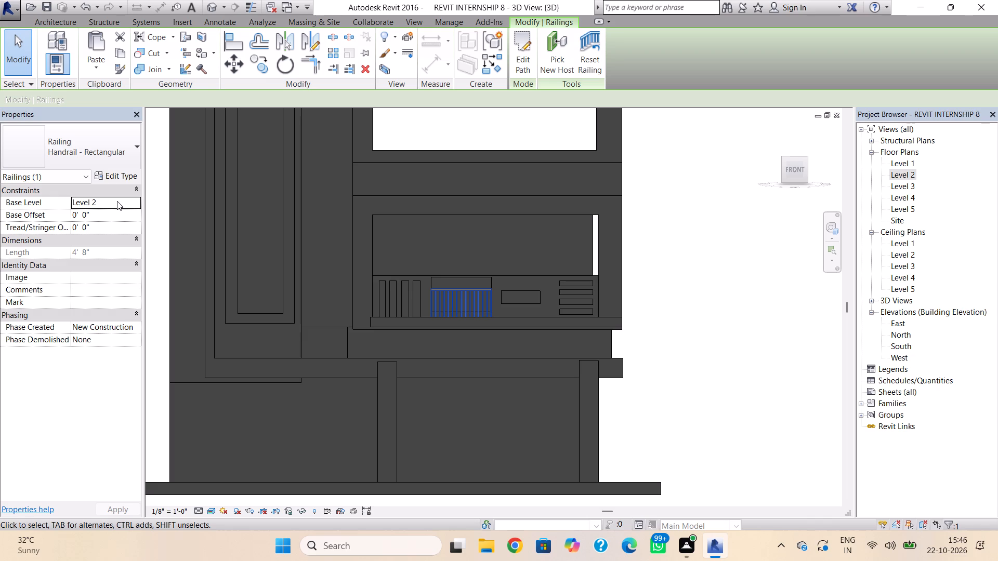
{"action": "left_click", "coordinate": [81, 157]}
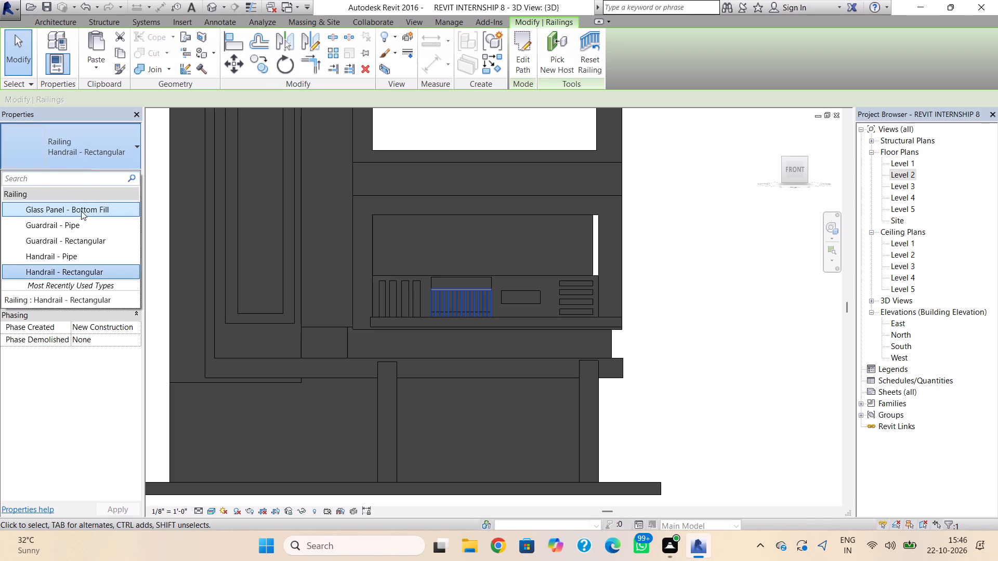
{"action": "left_click", "coordinate": [81, 211]}
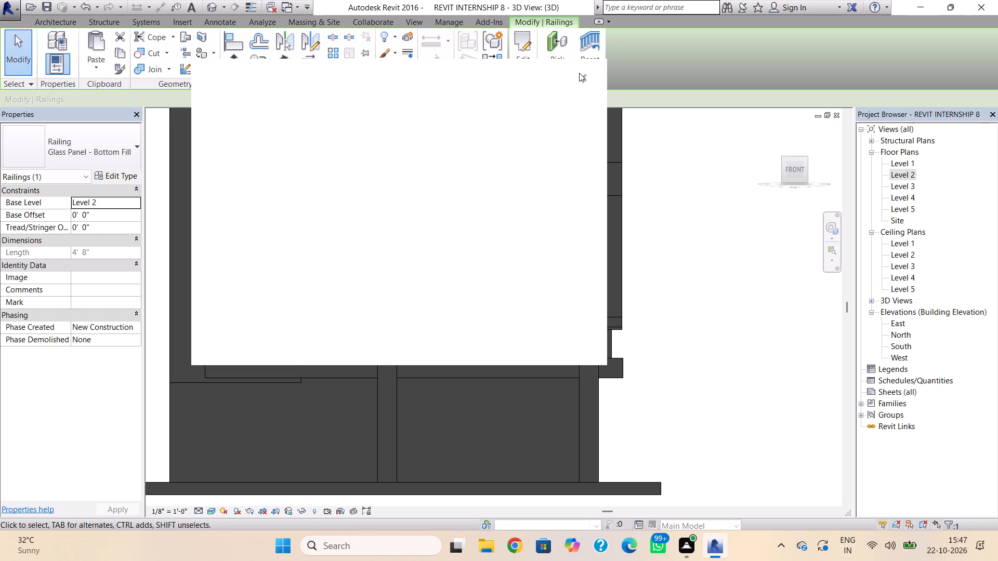
{"action": "left_click", "coordinate": [585, 75]}
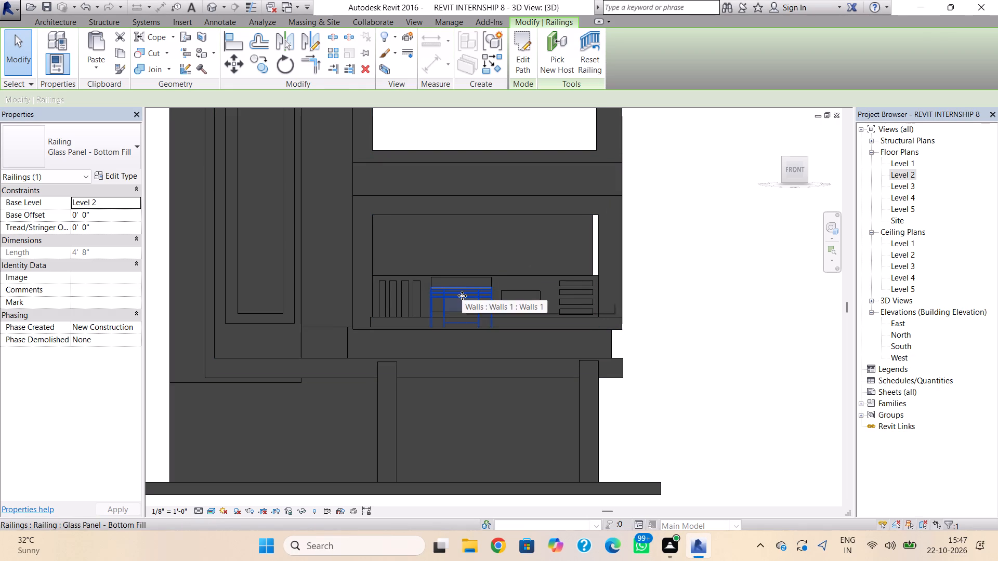
Raise the glass panel railing with a base offset, trying 2' and settling on 1'.
{"action": "left_click", "coordinate": [122, 214]}
{"action": "type", "text": "2'"}
{"action": "key", "text": "Return"}
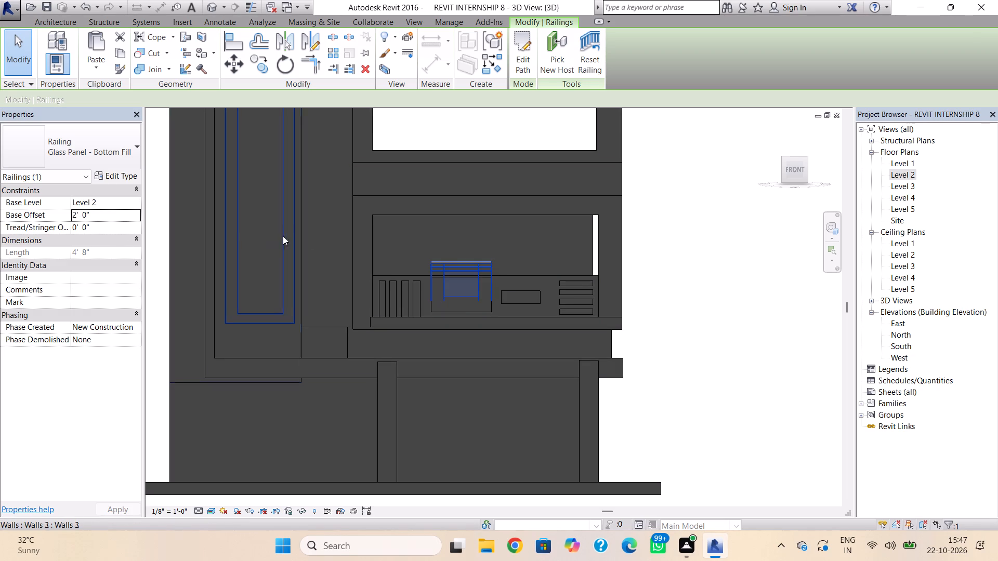
{"action": "left_click", "coordinate": [124, 213]}
{"action": "type", "text": "1'"}
{"action": "key", "text": "Return"}
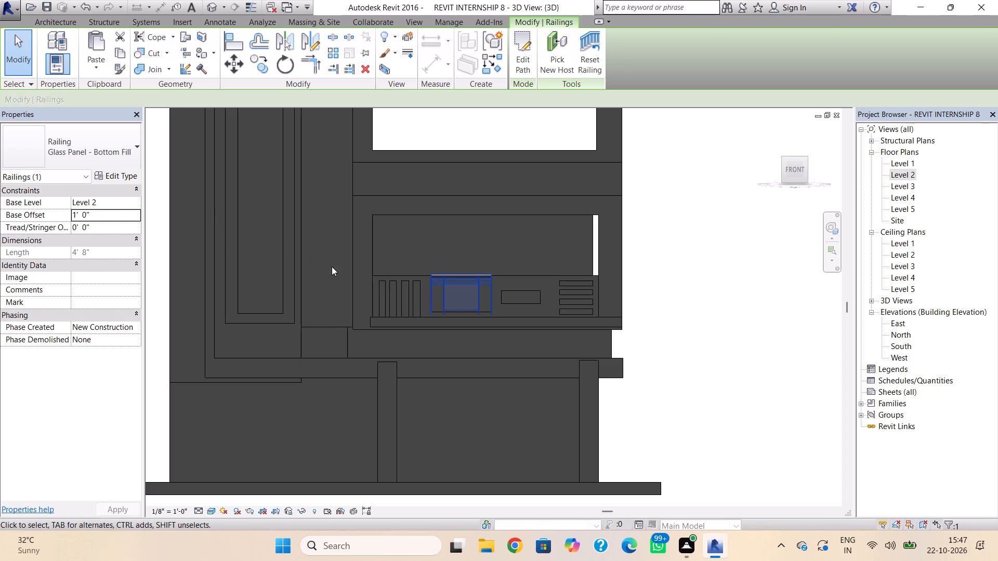
{"action": "left_click", "coordinate": [441, 243]}
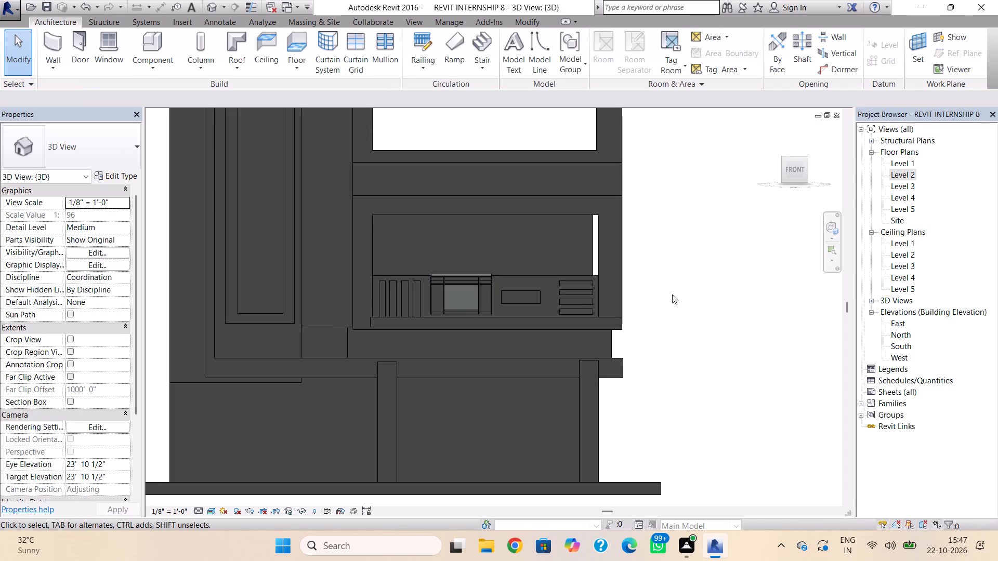
Nudge the glass panel railing five increments inward, back into the parapet wall's opening.
{"action": "scroll", "coordinate": [480, 286], "scroll_direction": "up", "scroll_amount": 5}
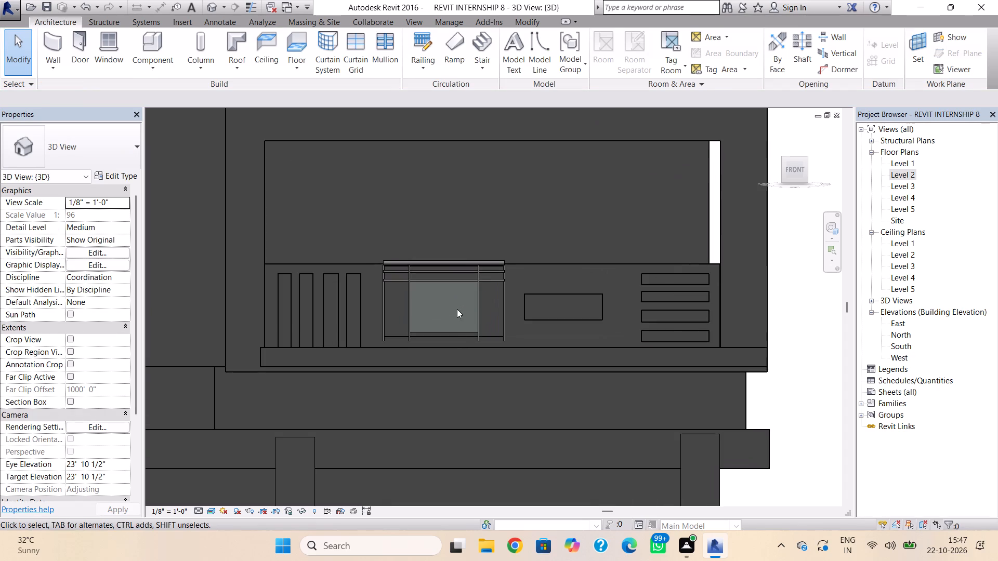
{"action": "scroll", "coordinate": [456, 309], "scroll_direction": "up", "scroll_amount": 2}
{"action": "key", "text": "Escape"}
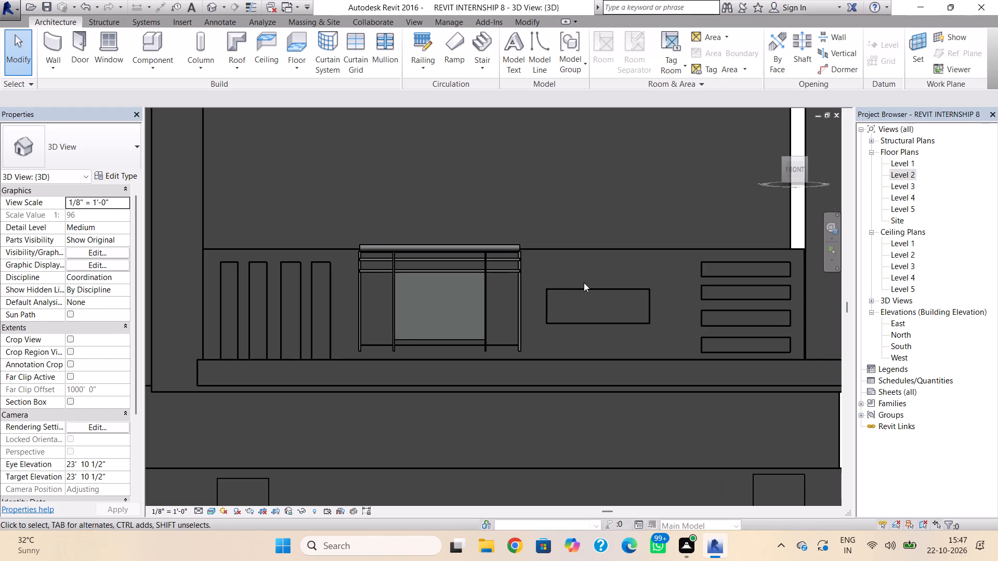
{"action": "key", "text": "Escape"}
{"action": "right_click_drag", "start_coordinate": [503, 320], "coordinate": [516, 352], "text": "shift"}
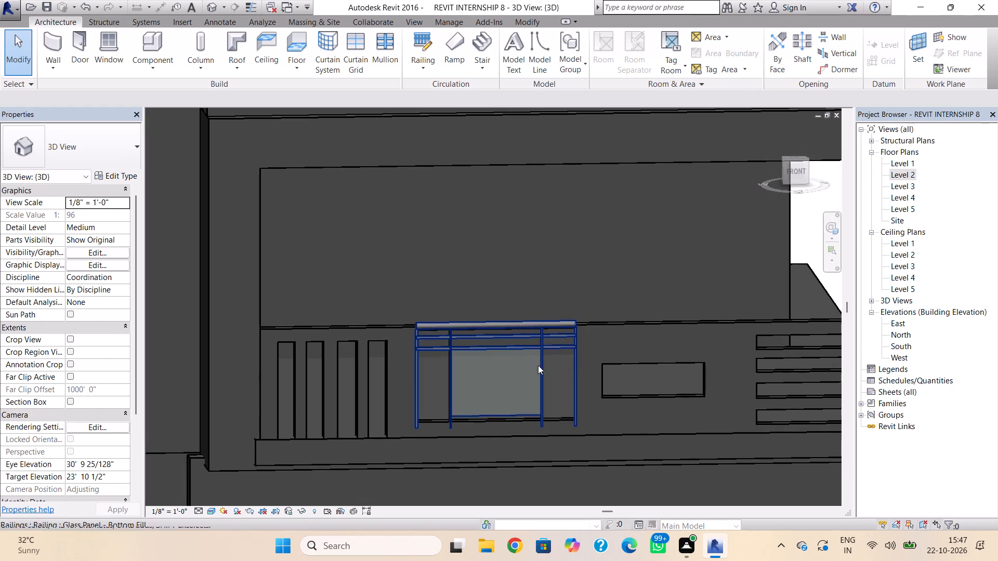
{"action": "right_click_drag", "start_coordinate": [521, 370], "coordinate": [603, 360], "text": "shift"}
{"action": "right_click_drag", "start_coordinate": [572, 346], "coordinate": [507, 376], "text": "shift"}
{"action": "left_click", "coordinate": [521, 367]}
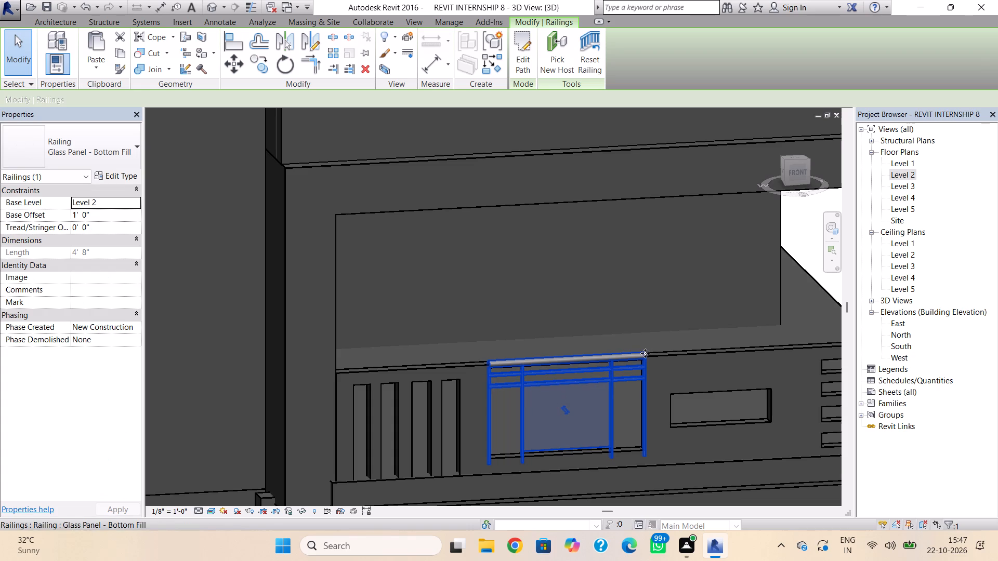
{"action": "scroll", "coordinate": [597, 329], "scroll_direction": "down", "scroll_amount": 4}
{"action": "scroll", "coordinate": [565, 309], "scroll_direction": "up", "scroll_amount": 1}
{"action": "key", "text": "Up"}
{"action": "key", "text": "Up"}
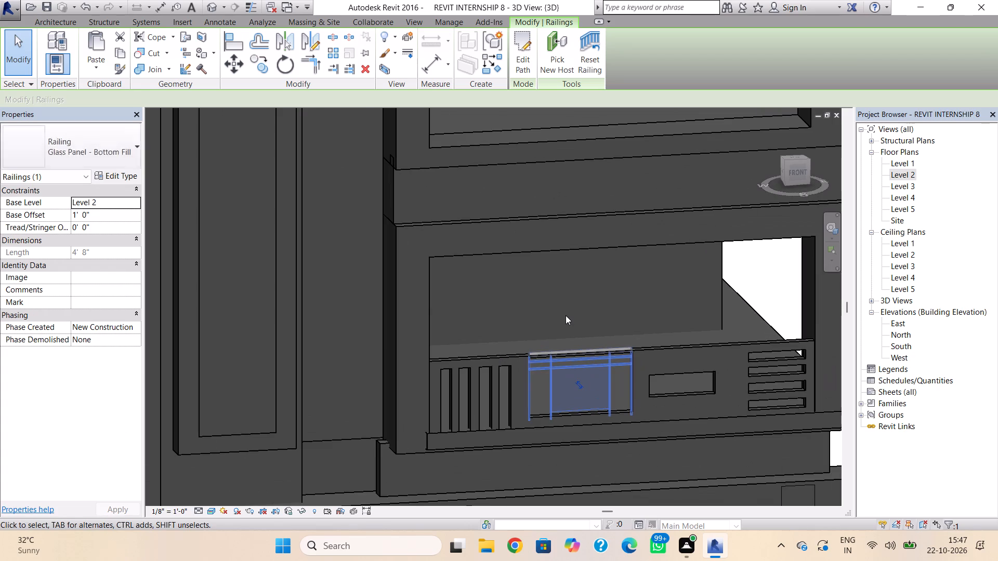
{"action": "key", "text": "Up"}
{"action": "key", "text": "Up"}
{"action": "key", "text": "Up"}
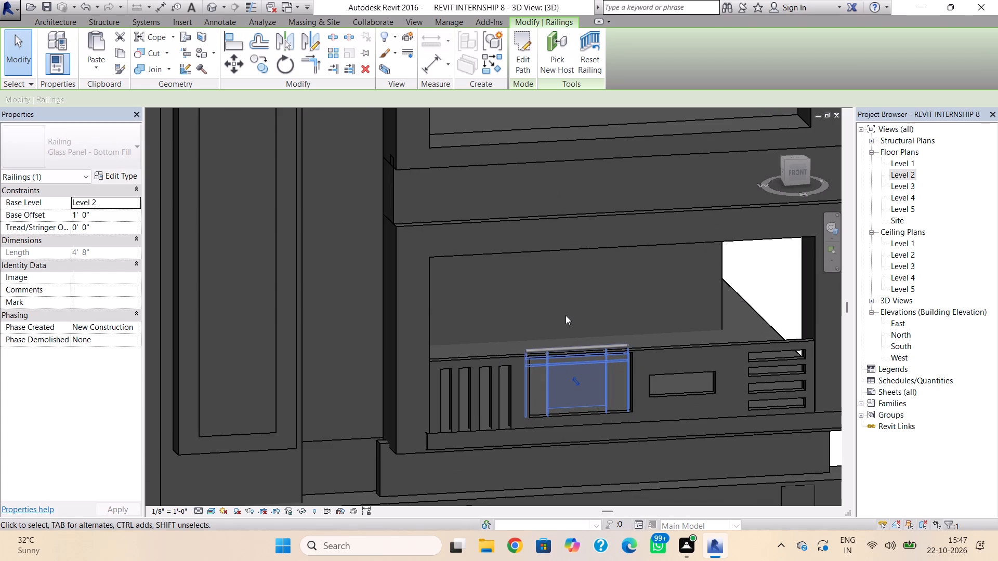
{"action": "left_click", "coordinate": [575, 295]}
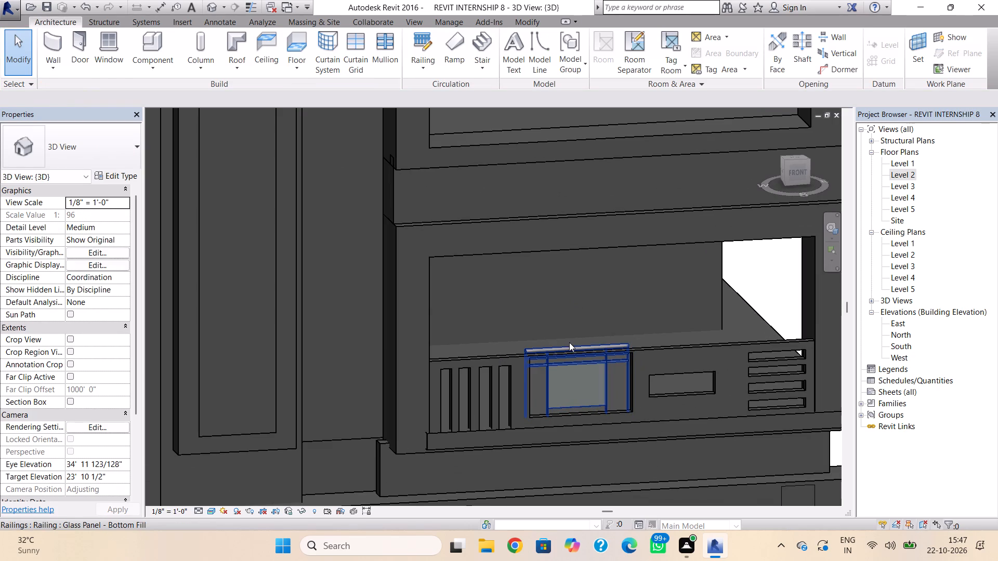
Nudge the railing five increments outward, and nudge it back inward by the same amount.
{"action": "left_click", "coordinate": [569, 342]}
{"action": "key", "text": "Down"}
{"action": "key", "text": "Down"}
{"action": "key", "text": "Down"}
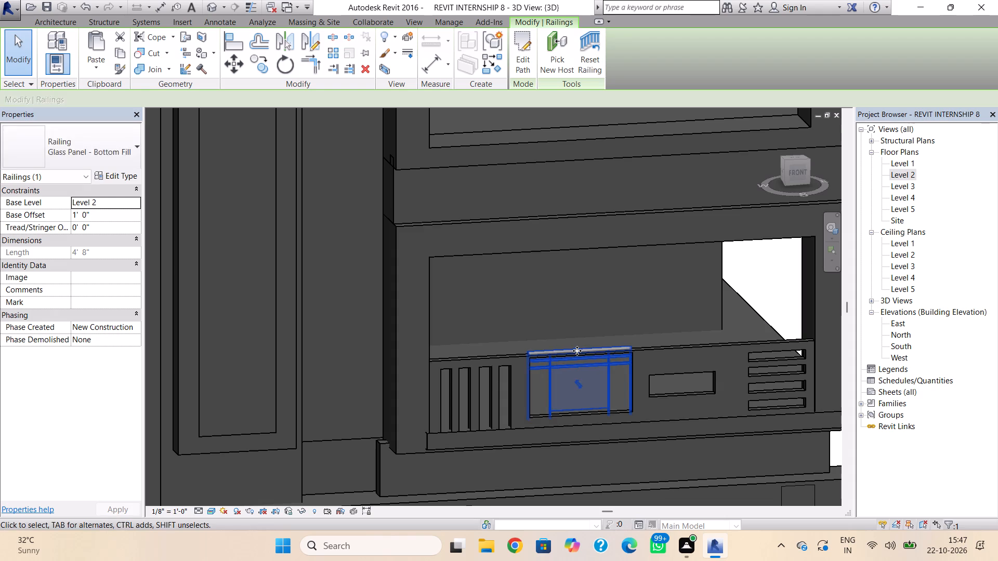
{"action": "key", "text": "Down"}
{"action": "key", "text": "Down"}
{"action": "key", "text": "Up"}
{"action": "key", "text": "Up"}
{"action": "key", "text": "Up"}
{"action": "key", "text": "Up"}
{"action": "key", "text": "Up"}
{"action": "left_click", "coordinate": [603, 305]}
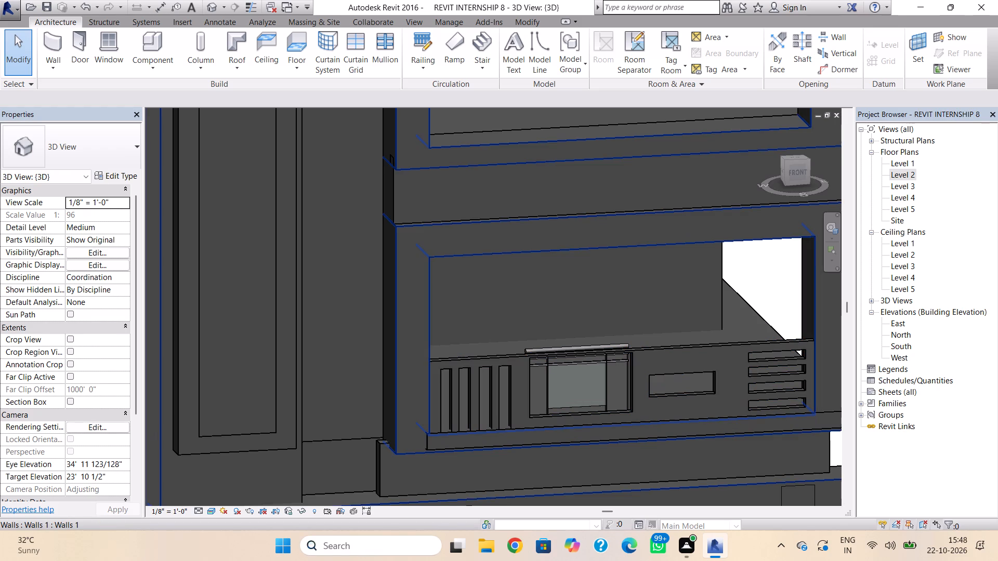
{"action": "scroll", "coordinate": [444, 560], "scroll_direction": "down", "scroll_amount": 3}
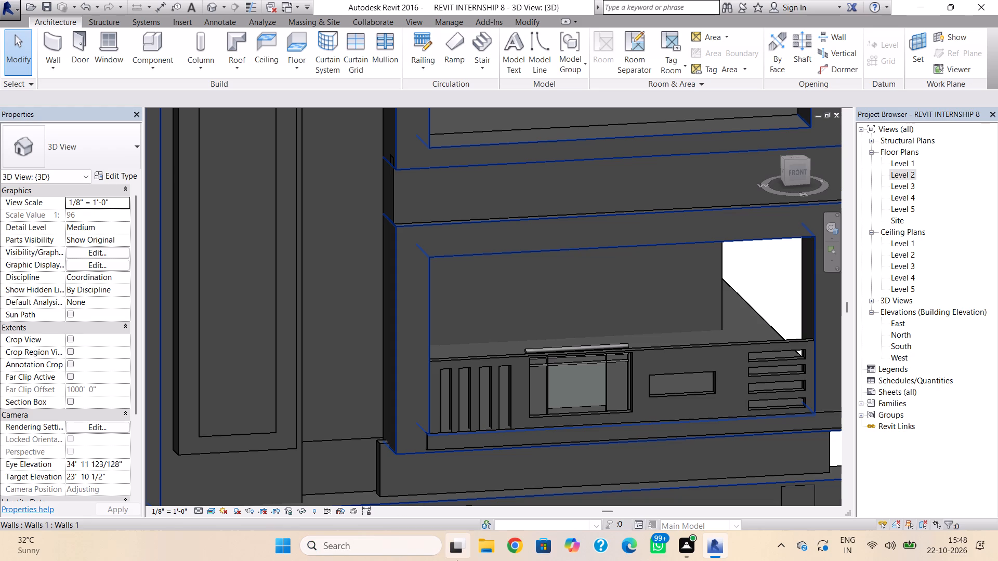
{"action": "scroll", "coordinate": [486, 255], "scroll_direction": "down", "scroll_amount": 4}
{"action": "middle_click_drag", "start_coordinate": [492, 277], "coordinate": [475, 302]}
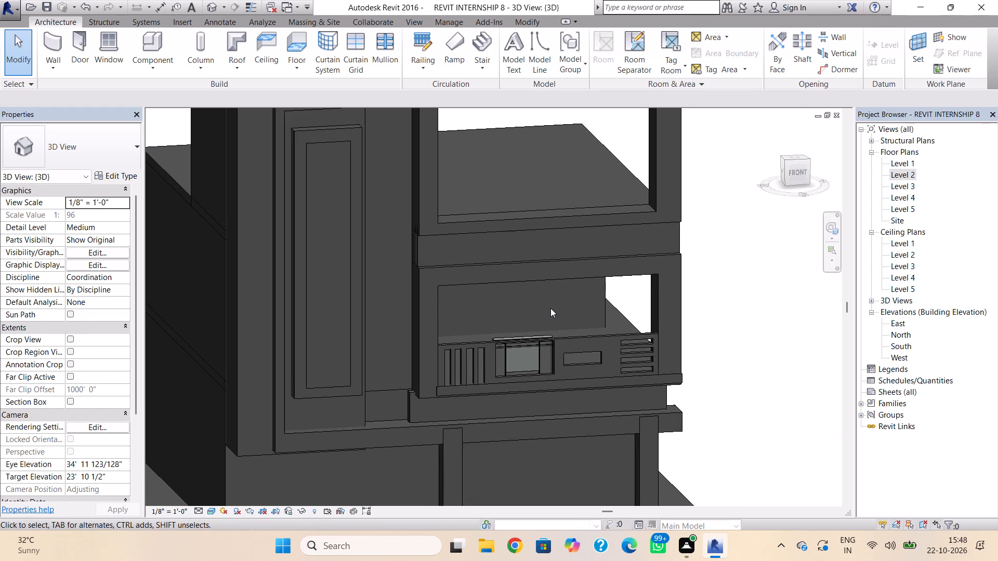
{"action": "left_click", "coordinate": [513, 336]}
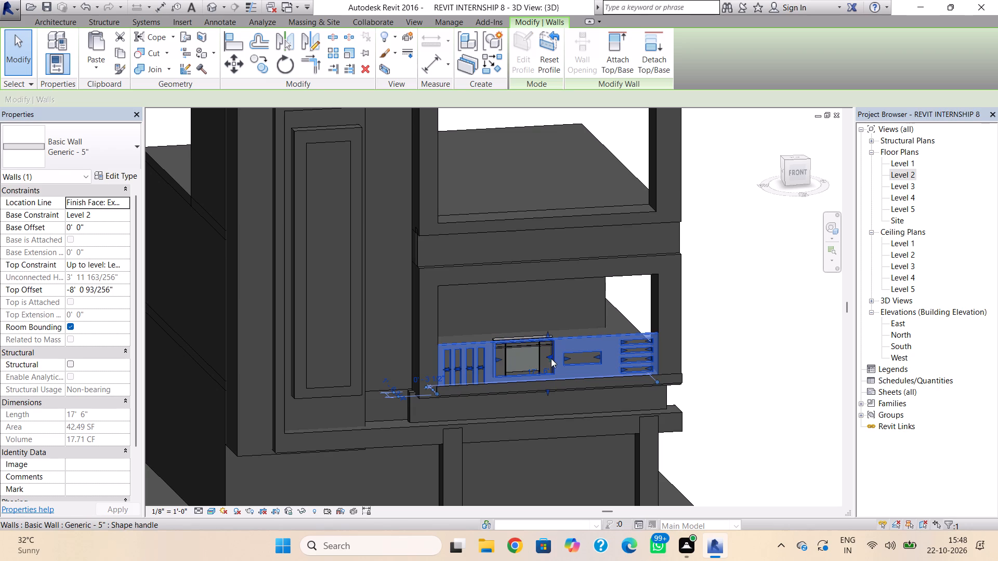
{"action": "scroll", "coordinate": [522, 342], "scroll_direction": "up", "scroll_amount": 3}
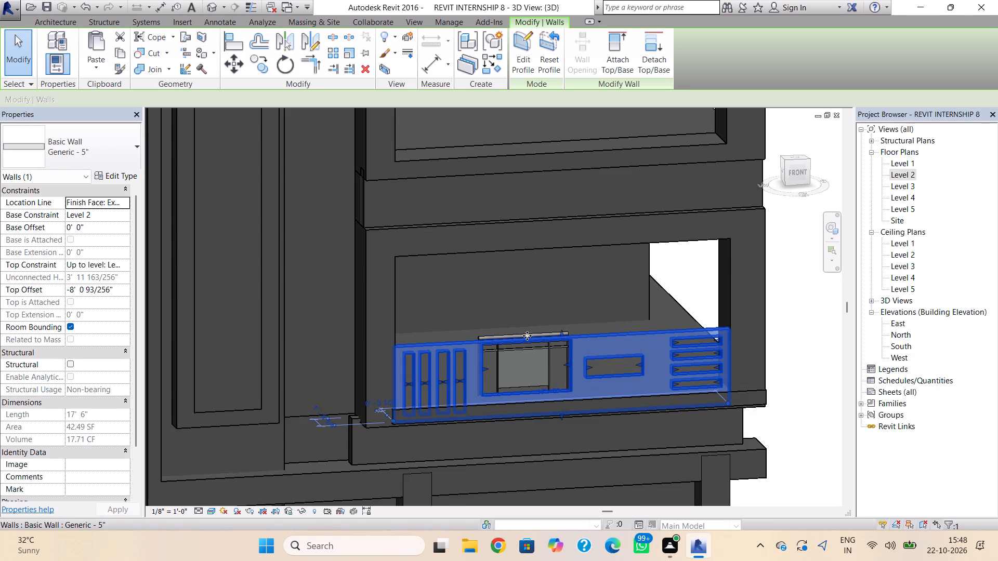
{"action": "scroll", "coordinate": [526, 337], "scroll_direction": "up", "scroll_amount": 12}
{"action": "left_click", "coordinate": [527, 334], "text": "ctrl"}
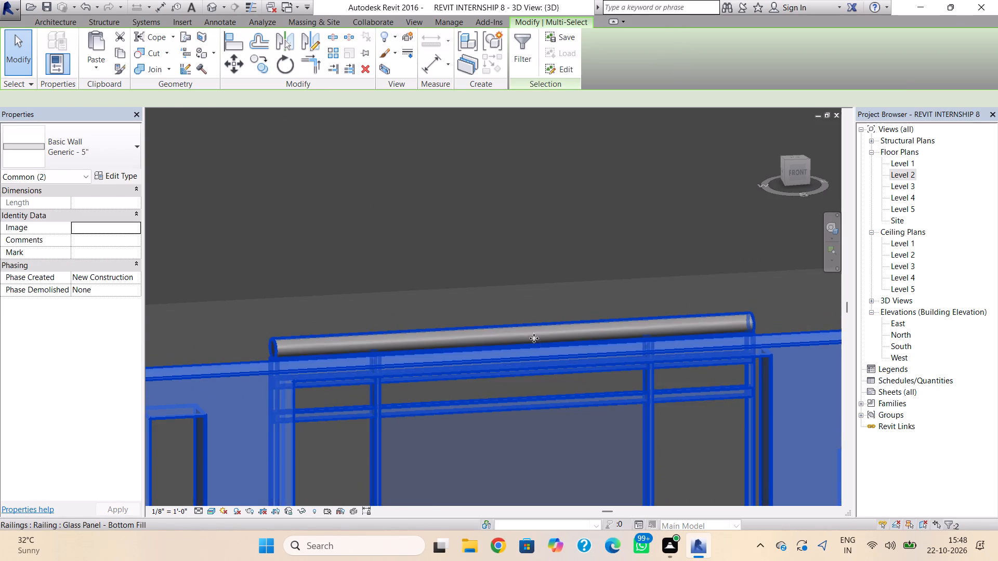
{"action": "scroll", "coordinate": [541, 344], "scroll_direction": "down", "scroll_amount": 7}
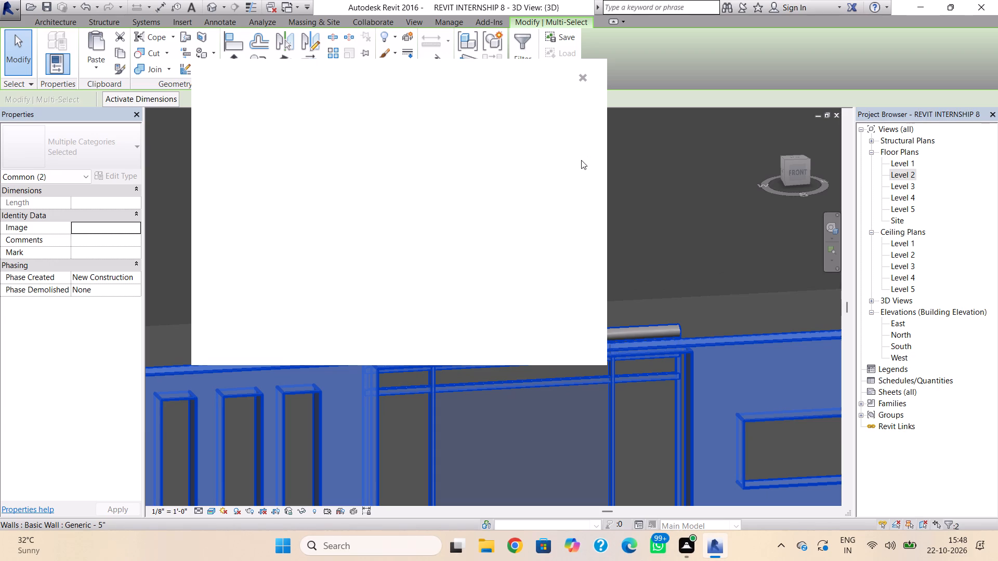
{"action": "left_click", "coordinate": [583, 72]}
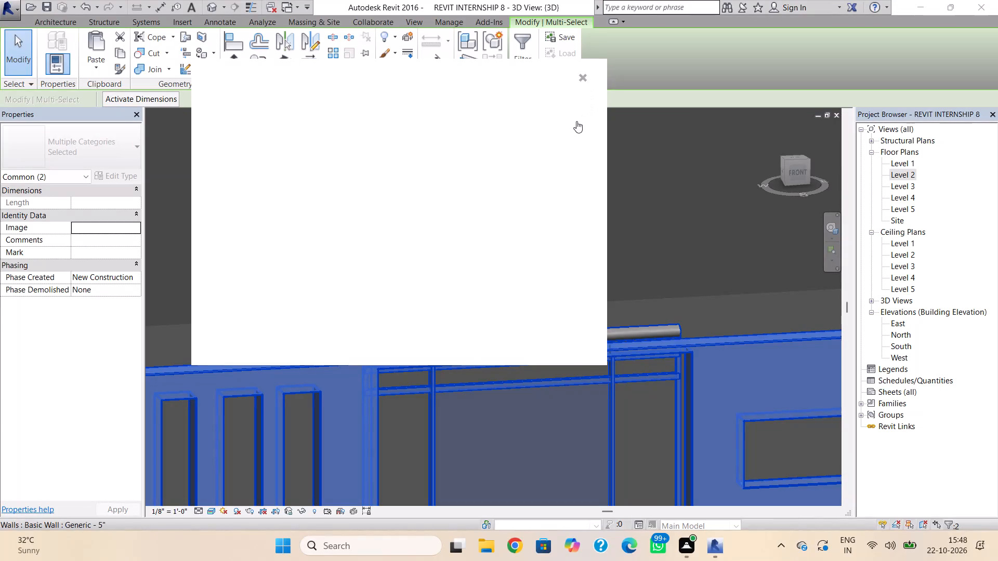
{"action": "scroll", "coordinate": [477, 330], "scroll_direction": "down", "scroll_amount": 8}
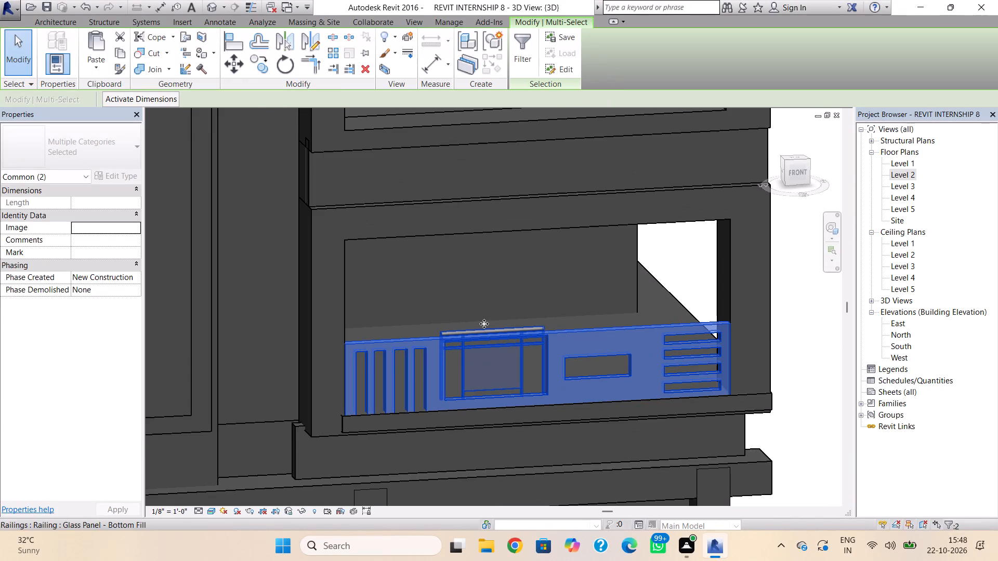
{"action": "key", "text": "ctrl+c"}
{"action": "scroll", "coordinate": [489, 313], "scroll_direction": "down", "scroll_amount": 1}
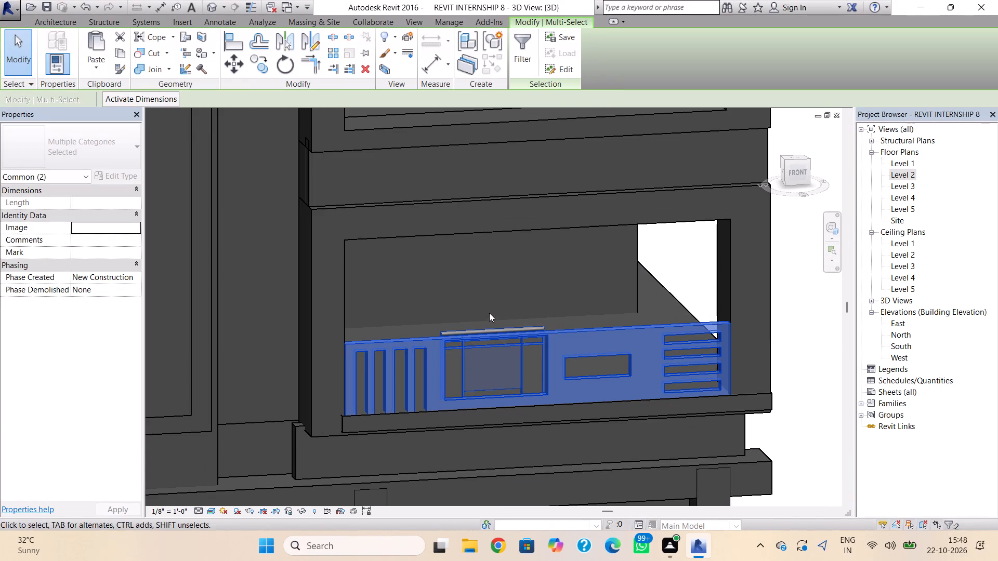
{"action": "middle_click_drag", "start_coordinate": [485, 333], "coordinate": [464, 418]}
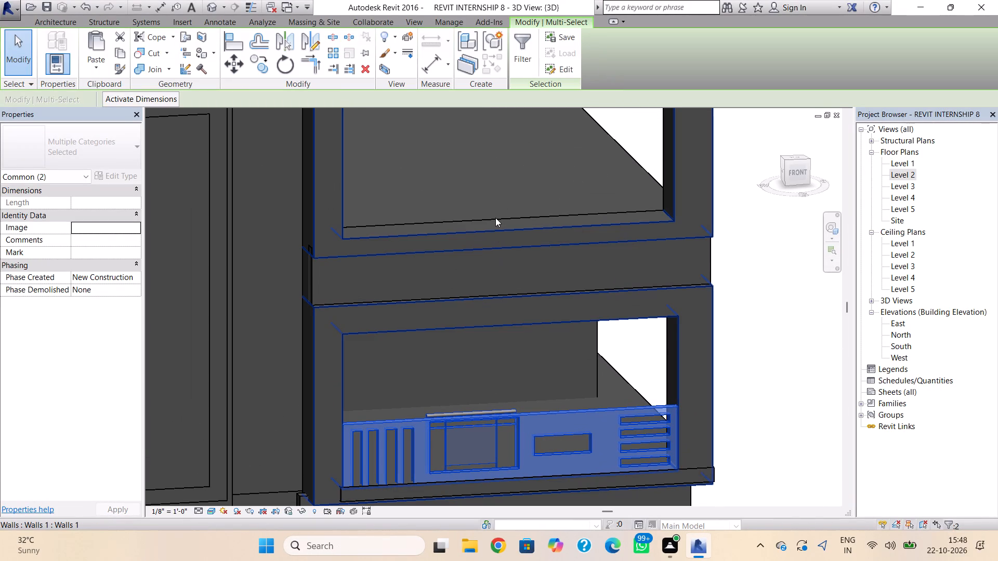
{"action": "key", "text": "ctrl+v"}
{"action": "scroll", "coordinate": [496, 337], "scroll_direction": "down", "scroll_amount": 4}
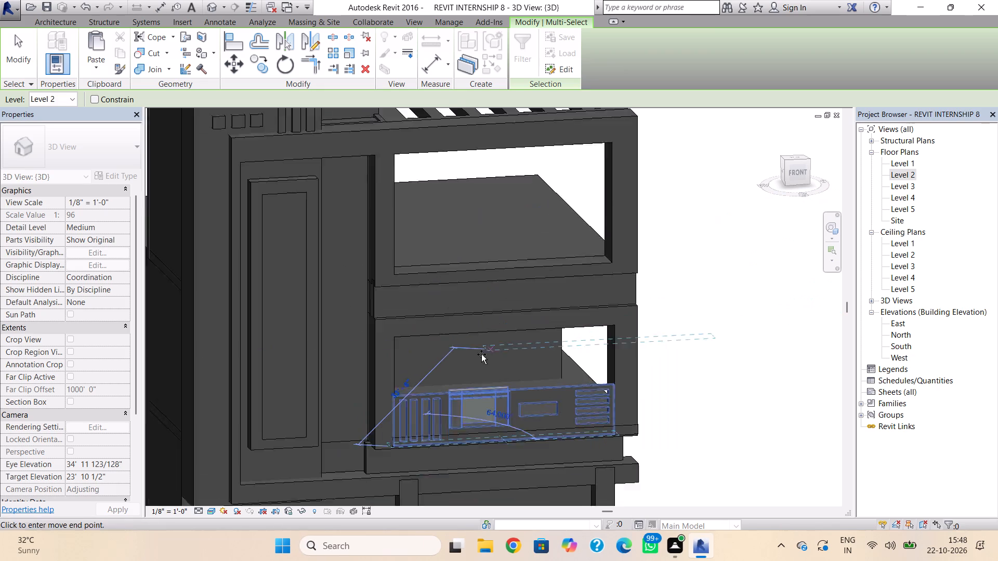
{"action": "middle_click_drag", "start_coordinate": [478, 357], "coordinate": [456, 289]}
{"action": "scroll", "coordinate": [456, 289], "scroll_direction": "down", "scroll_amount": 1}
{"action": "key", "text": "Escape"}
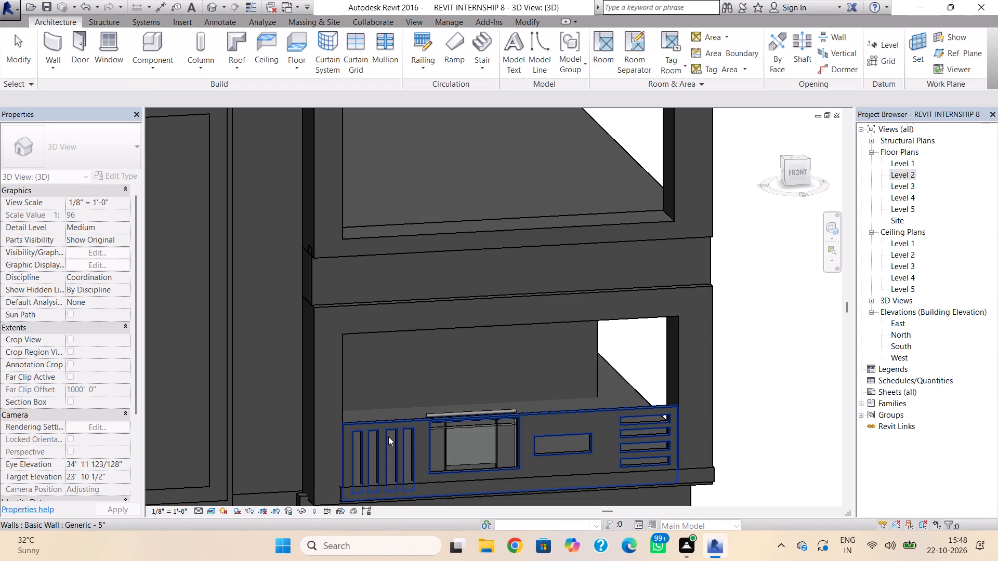
Copy the parapet wall together with its glass railing and paste them aligned to Level 3.
{"action": "left_click", "coordinate": [534, 419]}
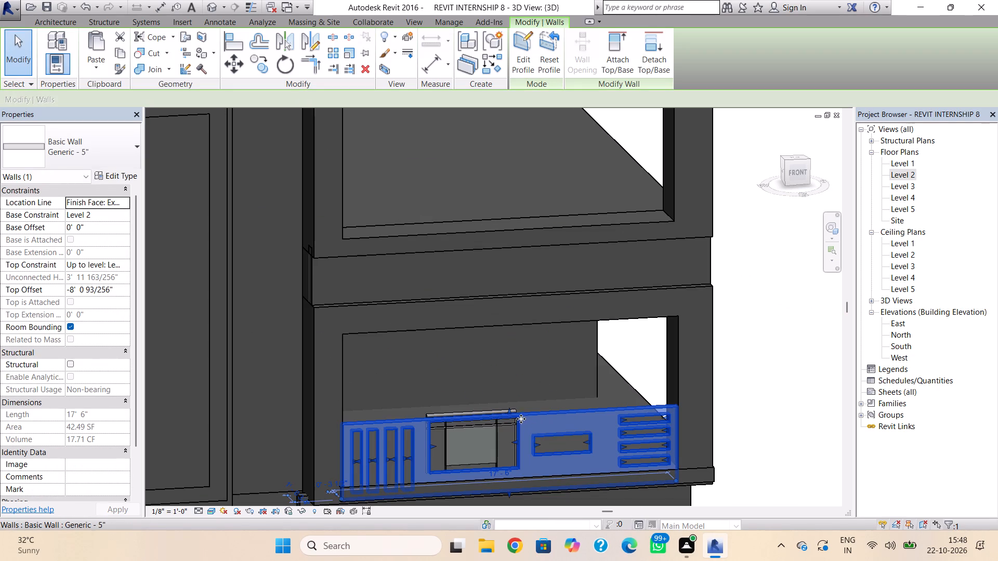
{"action": "left_click", "coordinate": [507, 429], "text": "ctrl"}
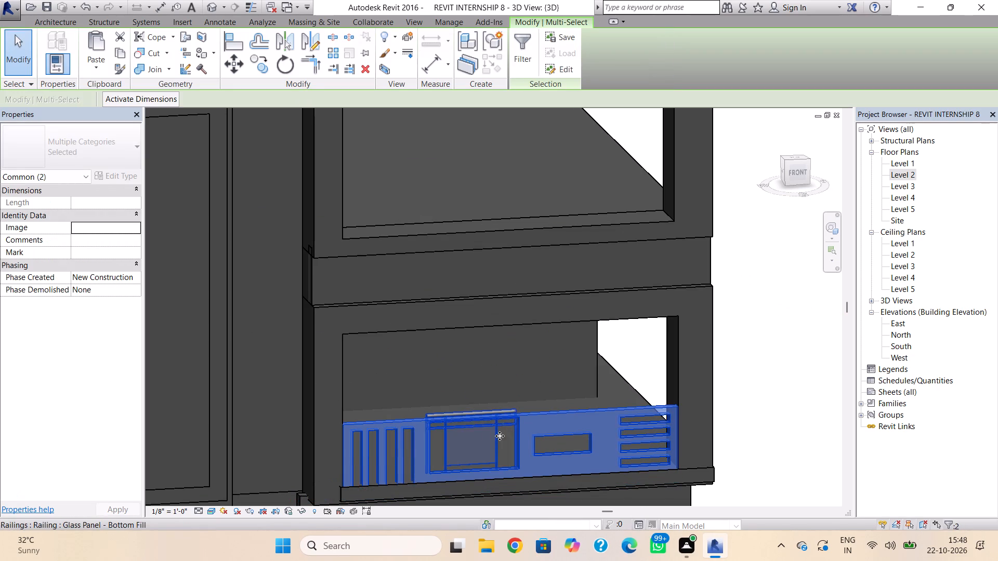
{"action": "left_click", "coordinate": [121, 52]}
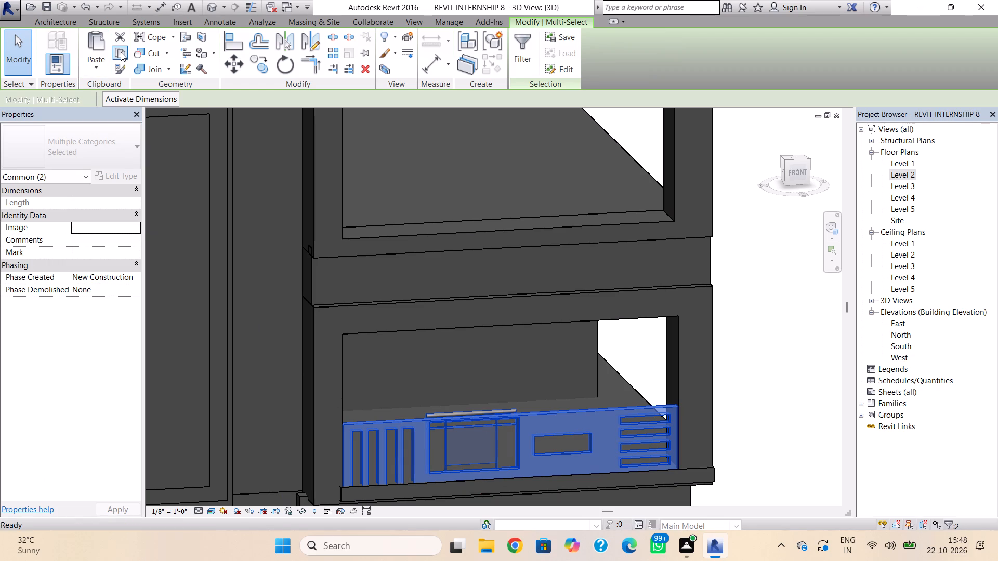
{"action": "left_click", "coordinate": [100, 61]}
{"action": "left_click", "coordinate": [148, 117]}
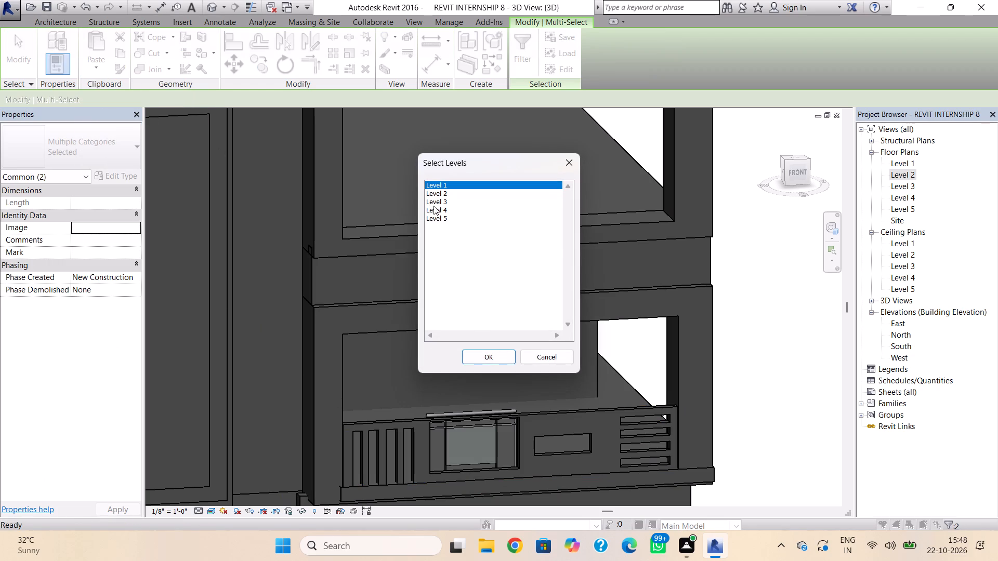
{"action": "left_click", "coordinate": [437, 200]}
{"action": "left_click", "coordinate": [483, 350]}
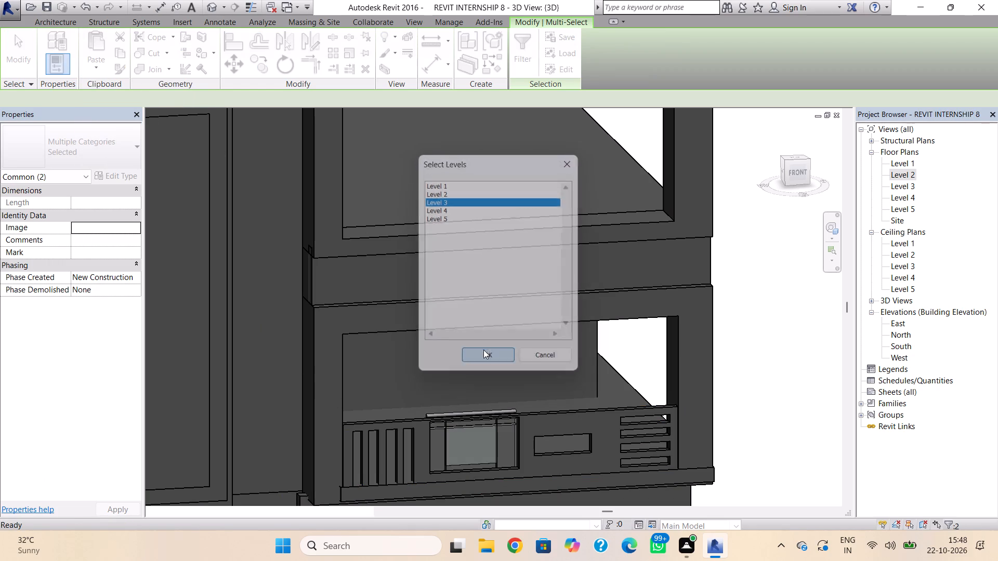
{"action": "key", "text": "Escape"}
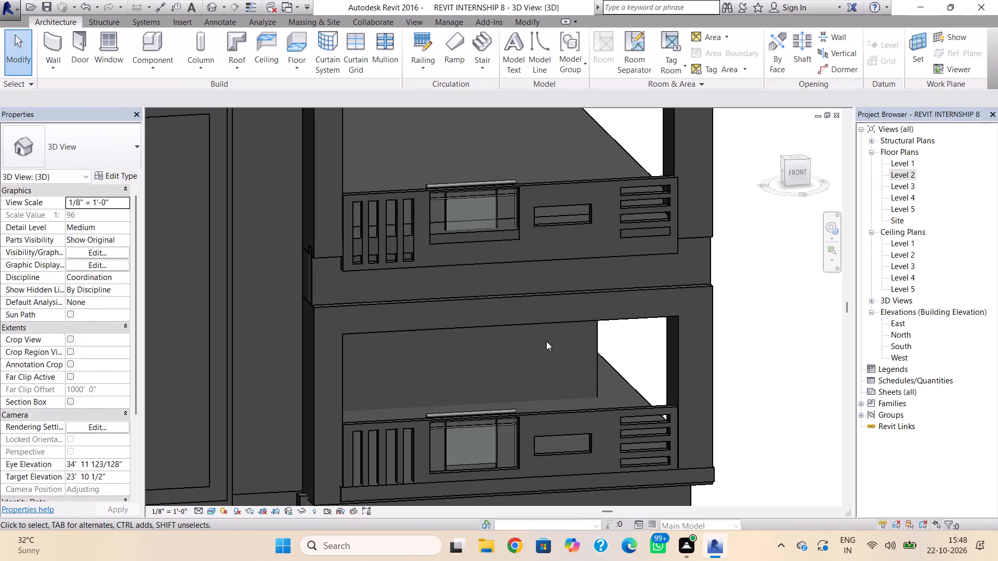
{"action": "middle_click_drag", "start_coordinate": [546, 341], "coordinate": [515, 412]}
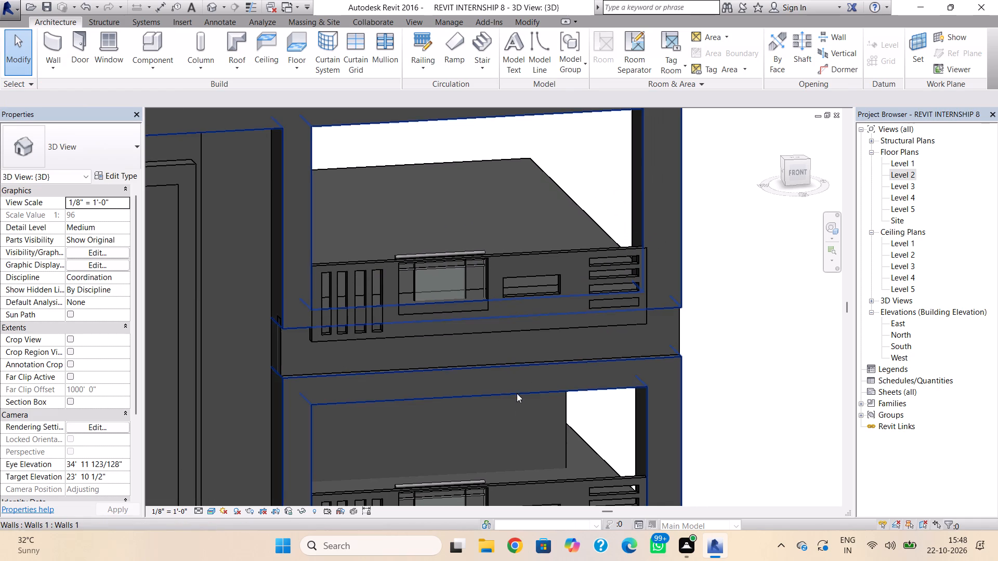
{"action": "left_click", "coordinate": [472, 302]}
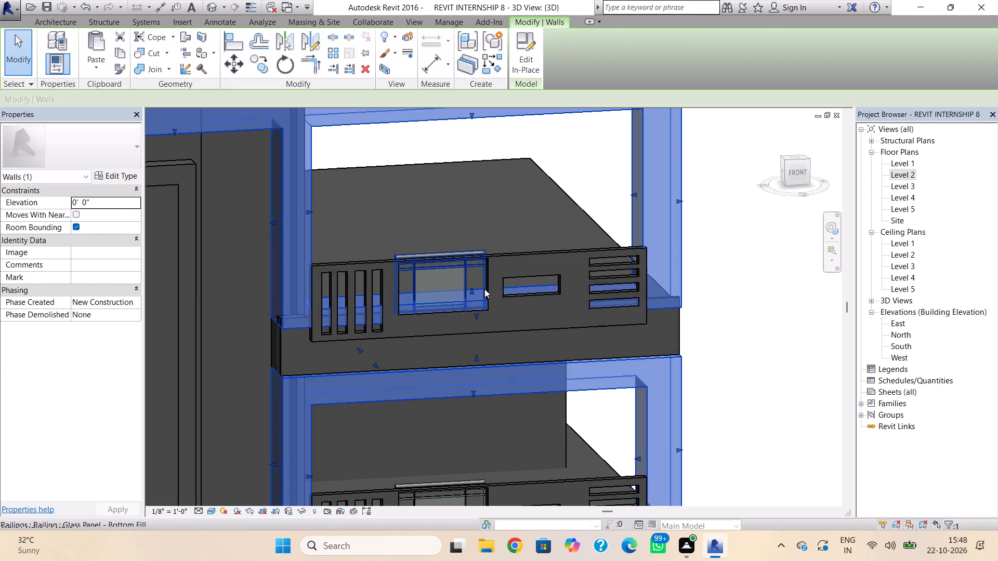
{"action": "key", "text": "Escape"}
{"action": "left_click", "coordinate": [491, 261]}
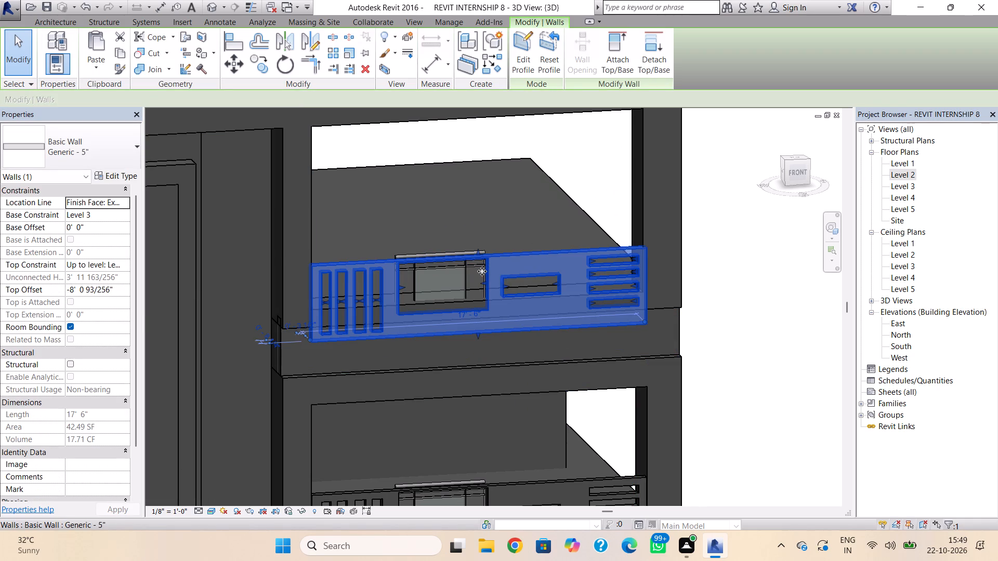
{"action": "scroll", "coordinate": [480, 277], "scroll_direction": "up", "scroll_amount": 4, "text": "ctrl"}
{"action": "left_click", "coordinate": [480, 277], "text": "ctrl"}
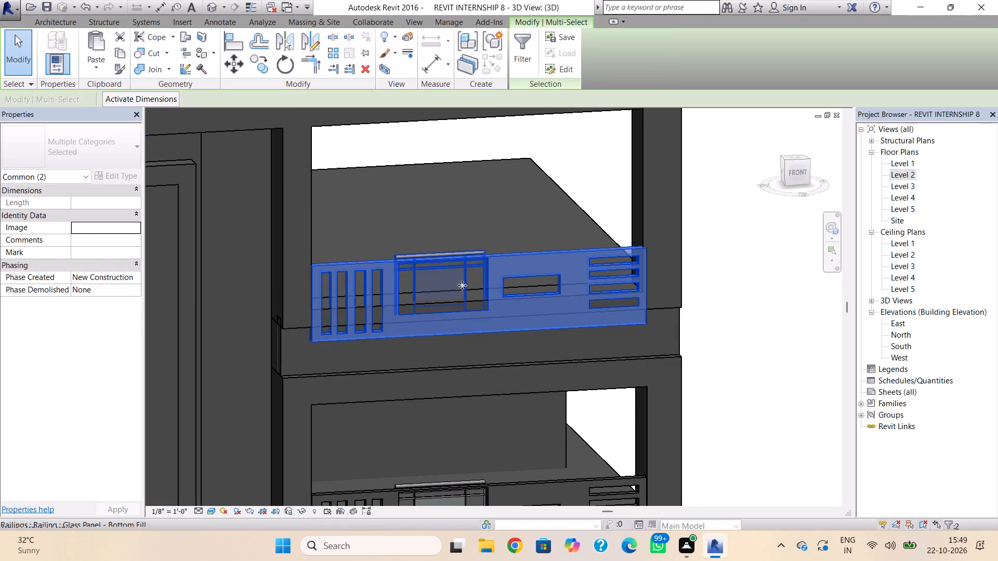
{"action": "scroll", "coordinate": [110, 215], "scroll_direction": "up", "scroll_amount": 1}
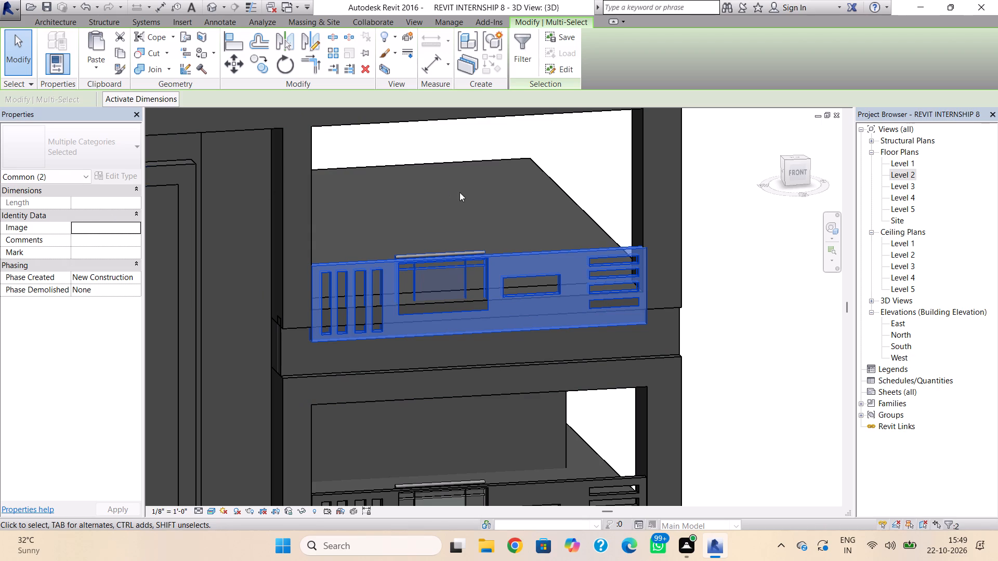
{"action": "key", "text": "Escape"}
Nudge the Level 3 parapet wall and its glass railing together five increments inward, into the upper frame opening.
{"action": "scroll", "coordinate": [697, 295], "scroll_direction": "down", "scroll_amount": 2}
{"action": "middle_click_drag", "start_coordinate": [691, 301], "coordinate": [658, 308]}
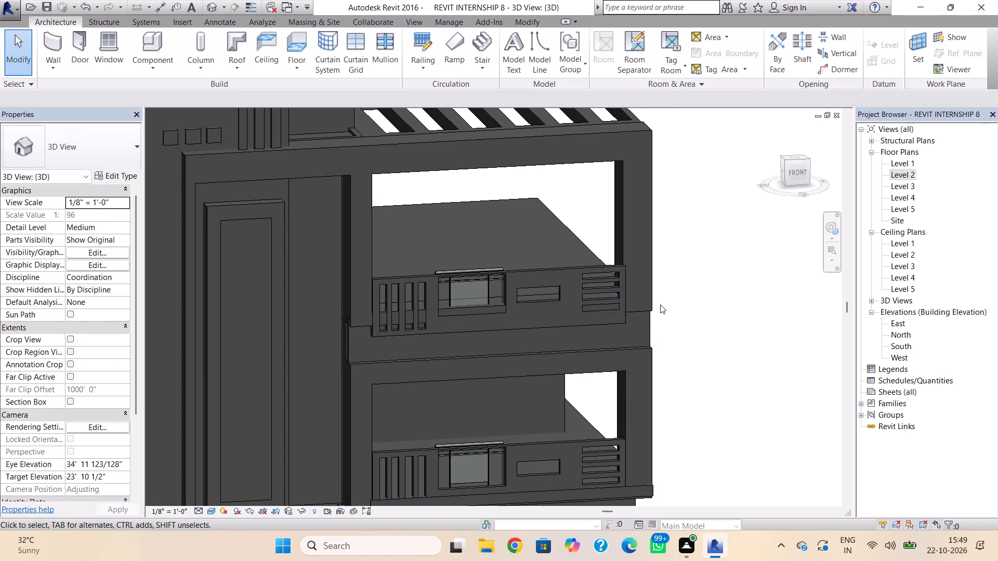
{"action": "left_click", "coordinate": [537, 307]}
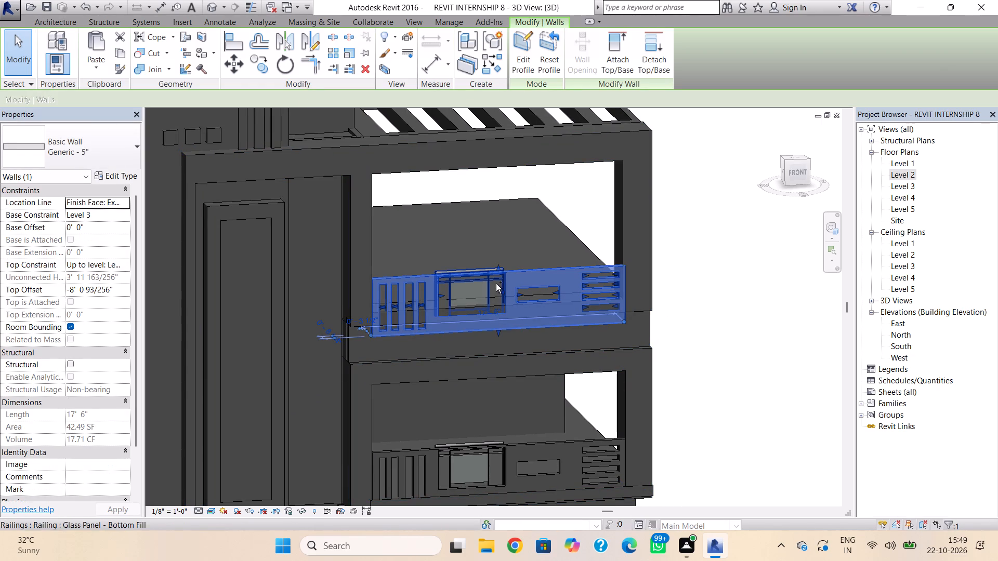
{"action": "left_click", "coordinate": [495, 283], "text": "ctrl"}
{"action": "key", "text": "Up"}
{"action": "key", "text": "Up"}
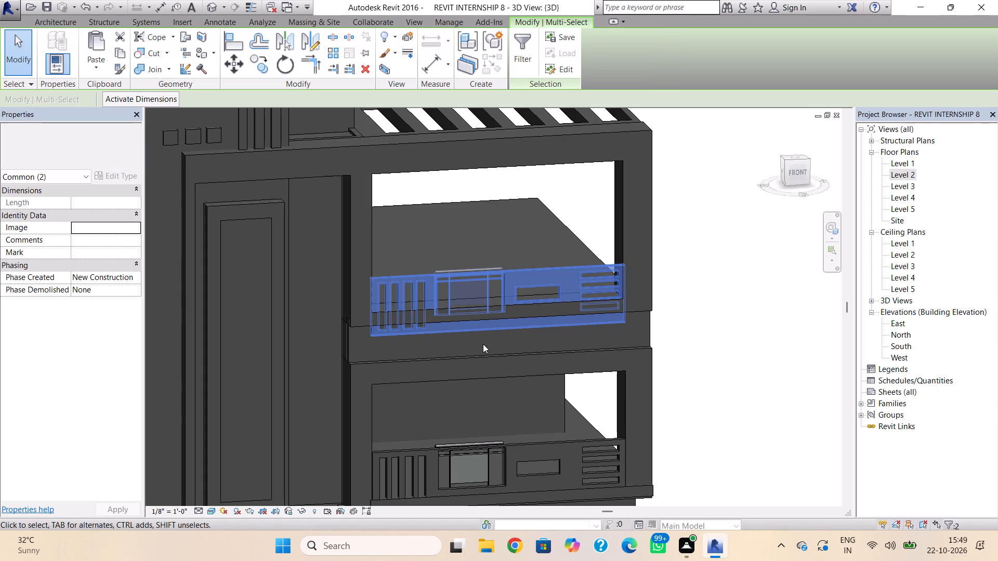
{"action": "key", "text": "Up"}
{"action": "key", "text": "Up"}
{"action": "key", "text": "Up"}
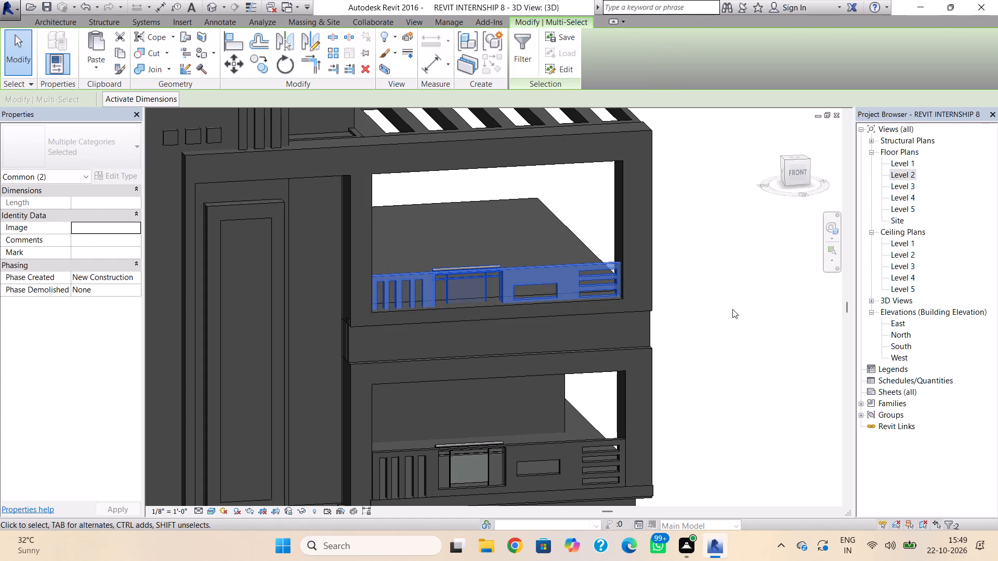
{"action": "left_click", "coordinate": [732, 309]}
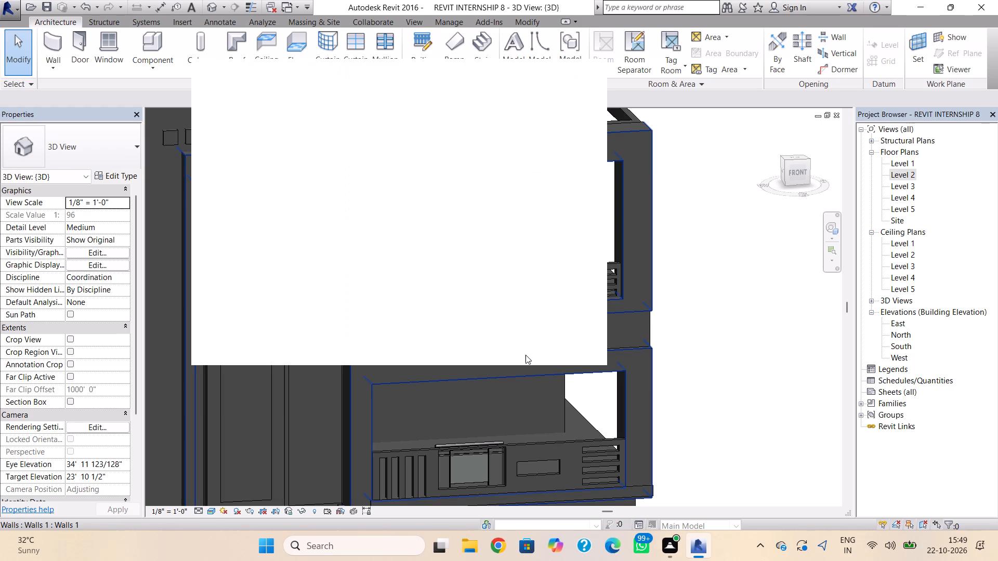
Dismiss the blank notification window covering the 3D view.
{"action": "scroll", "coordinate": [526, 355], "scroll_direction": "up", "scroll_amount": 2}
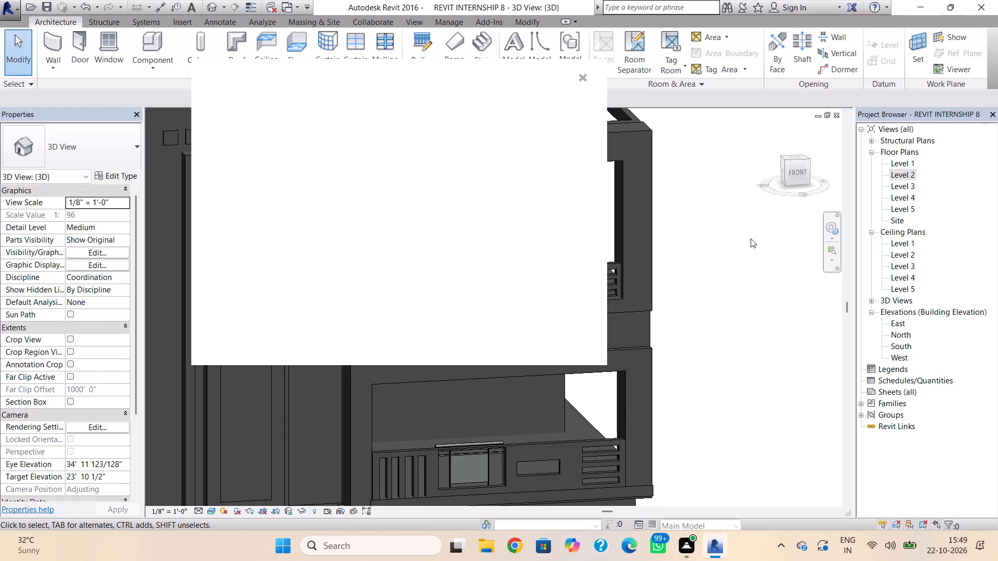
{"action": "left_click", "coordinate": [587, 77]}
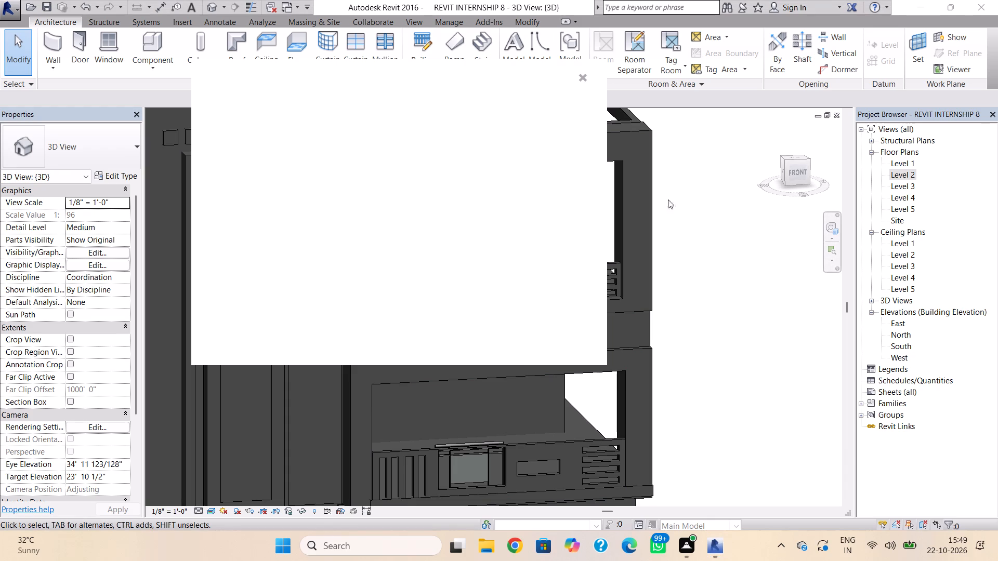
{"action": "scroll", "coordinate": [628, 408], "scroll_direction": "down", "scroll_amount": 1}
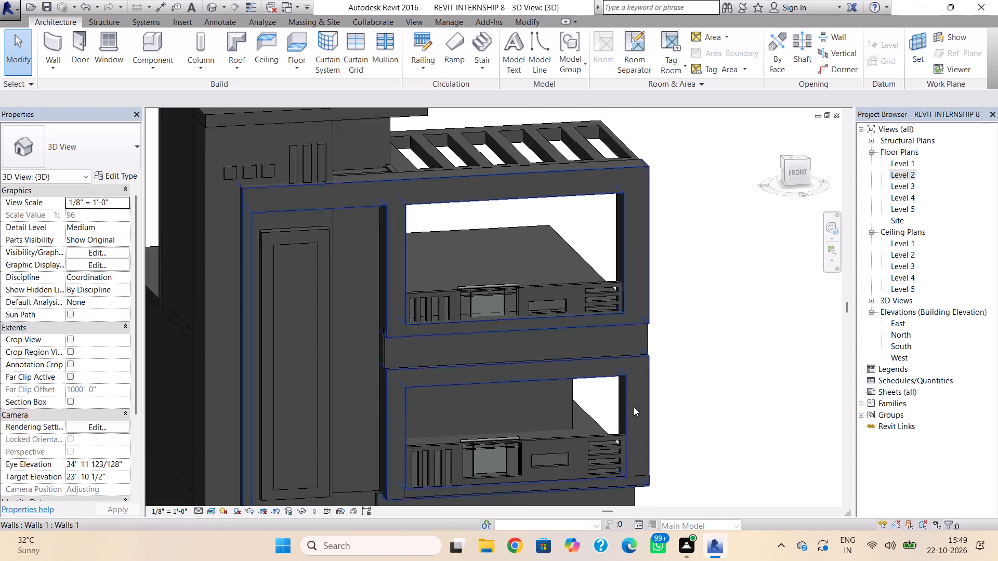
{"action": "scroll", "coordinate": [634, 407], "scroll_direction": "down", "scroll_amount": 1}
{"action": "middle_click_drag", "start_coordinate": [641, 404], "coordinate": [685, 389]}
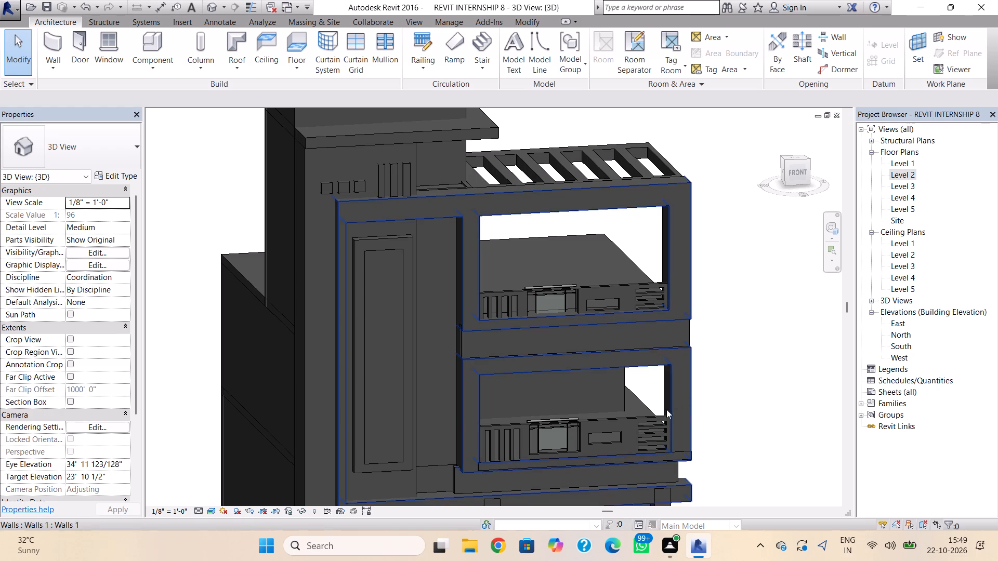
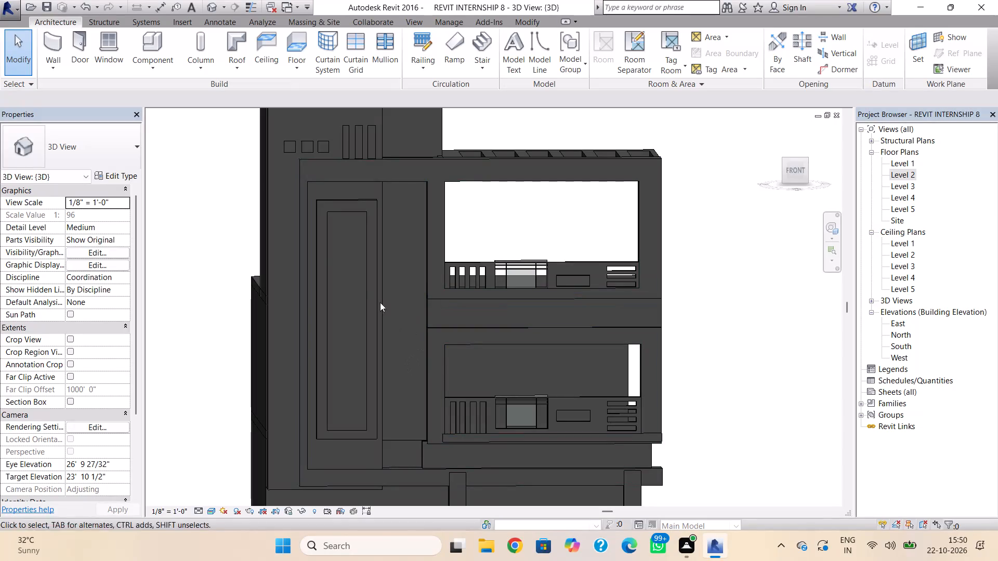
Place two horizontal Cornice wall sweeps near the top of the narrow wall strip between the tall framed panel and the upper opening.
{"action": "left_click", "coordinate": [64, 60]}
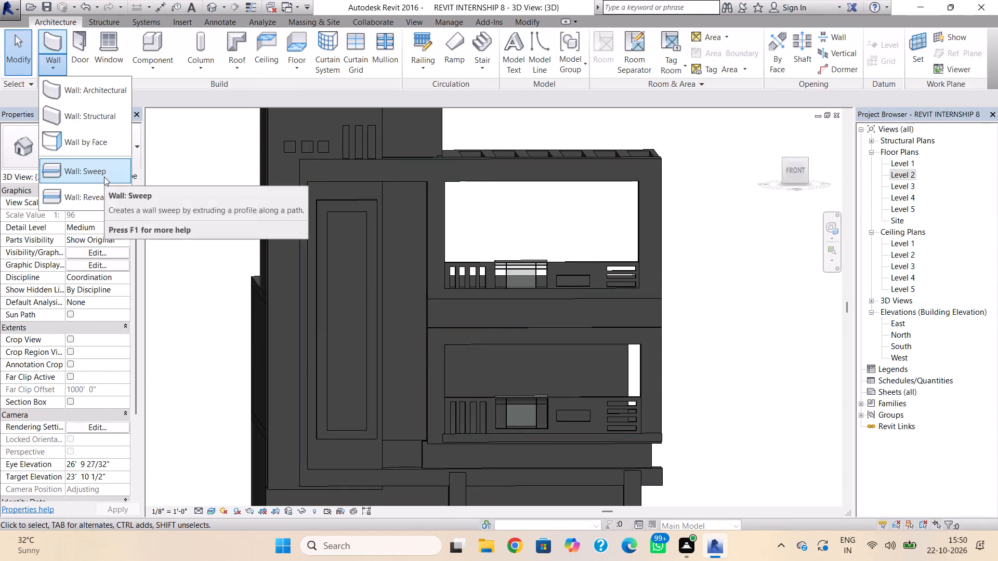
{"action": "left_click", "coordinate": [104, 177]}
{"action": "left_click", "coordinate": [420, 239]}
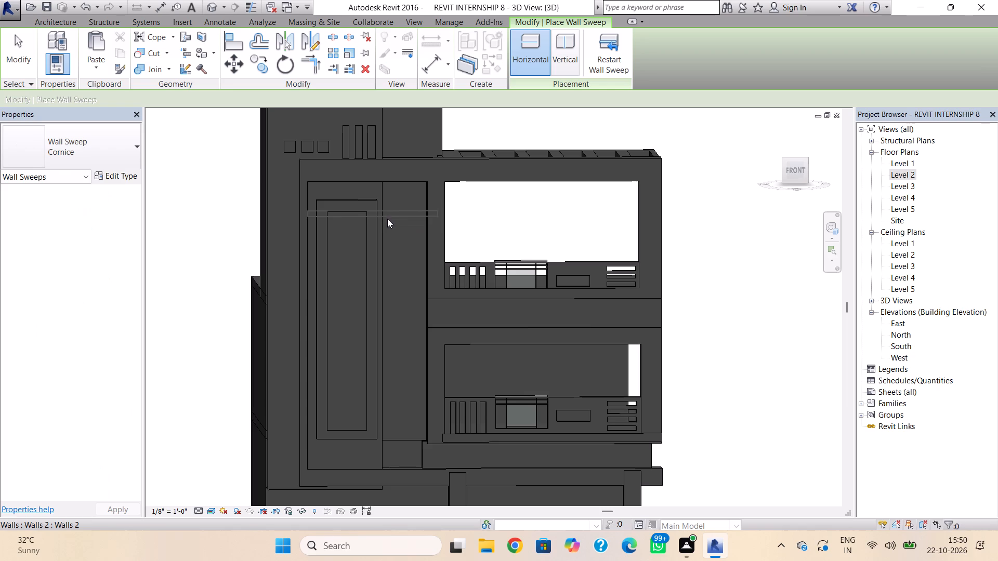
{"action": "left_click", "coordinate": [385, 212]}
{"action": "left_click", "coordinate": [391, 237]}
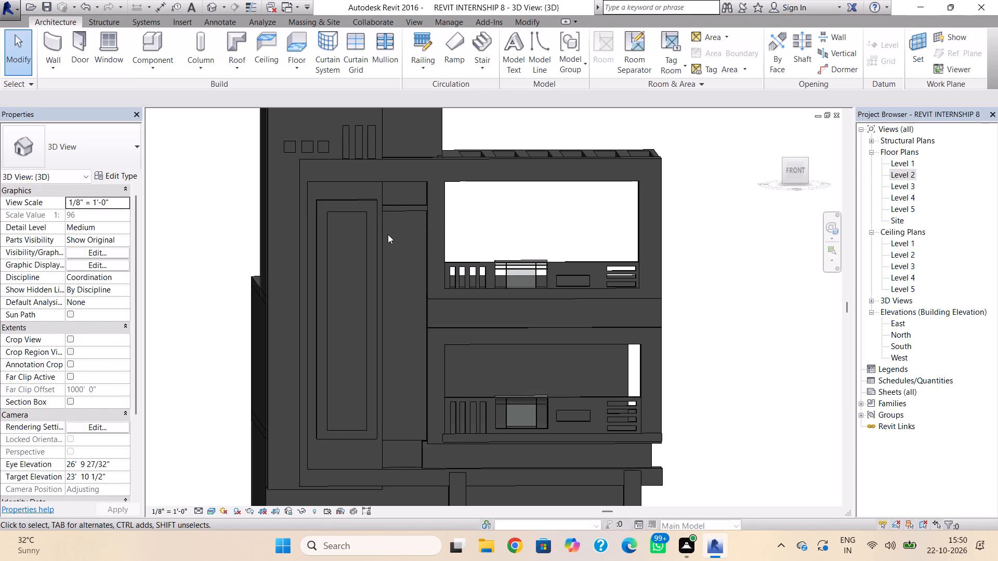
{"action": "left_click", "coordinate": [400, 209]}
{"action": "left_click", "coordinate": [397, 237]}
{"action": "left_click", "coordinate": [46, 67]}
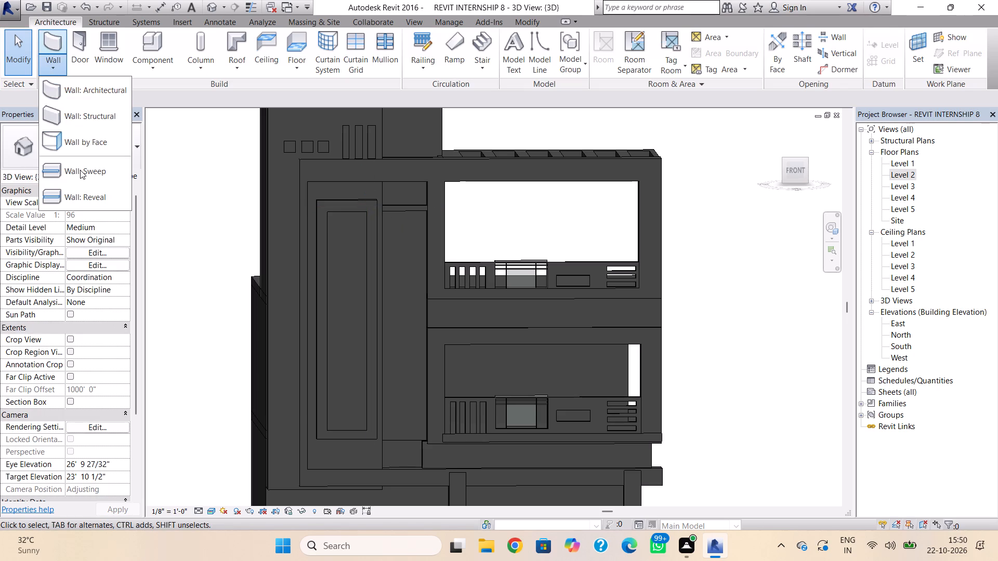
{"action": "left_click", "coordinate": [80, 170]}
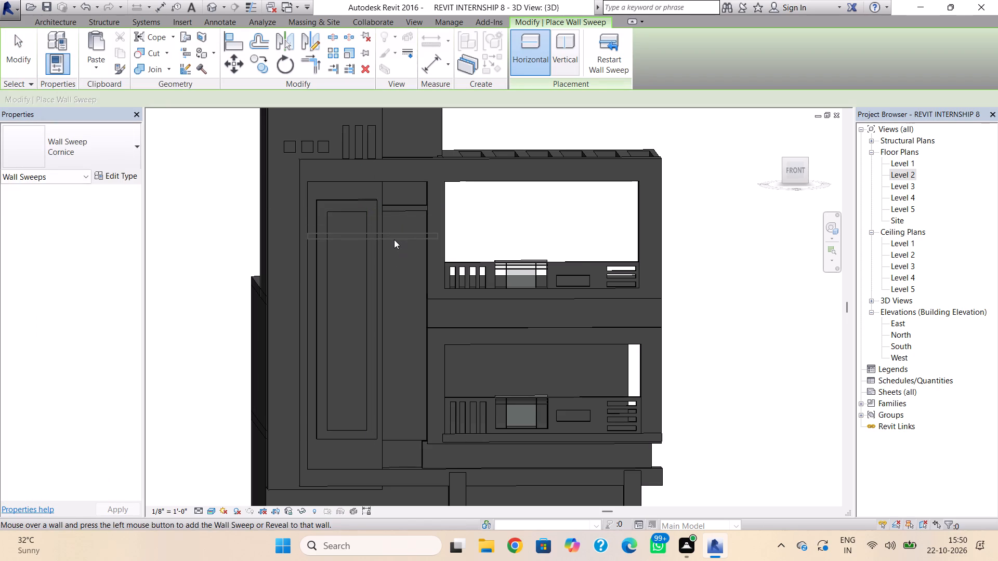
{"action": "left_click", "coordinate": [394, 239]}
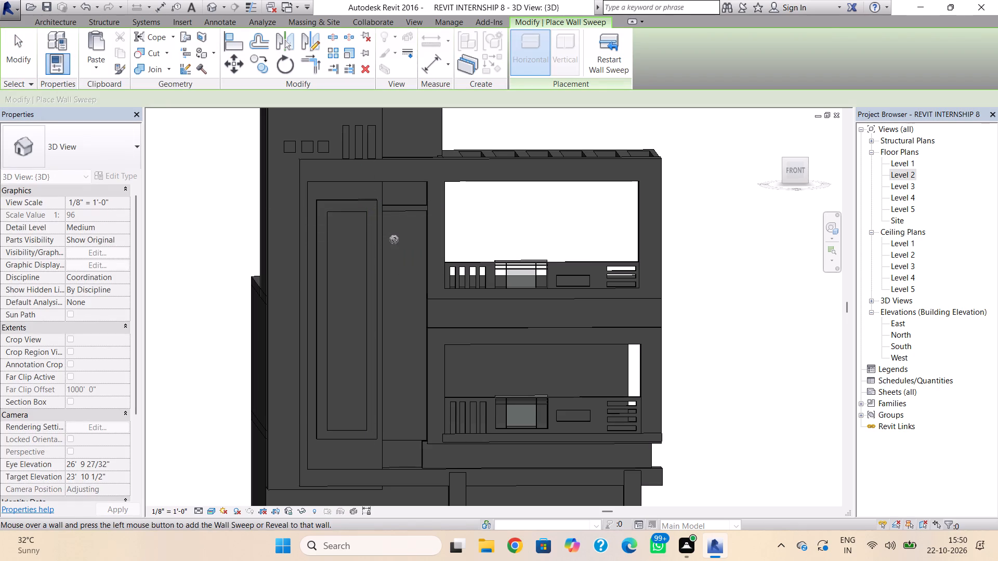
{"action": "left_click", "coordinate": [397, 246]}
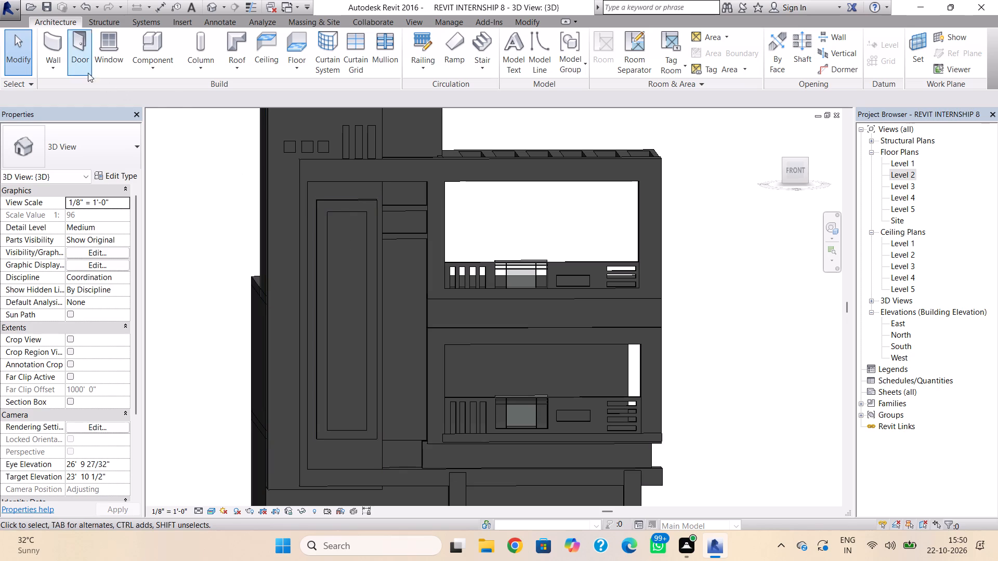
Add two more horizontal Cornice sweeps below the first pair, down to the upper frame's bottom band, at similar spacing.
{"action": "left_click", "coordinate": [61, 65]}
{"action": "left_click", "coordinate": [83, 176]}
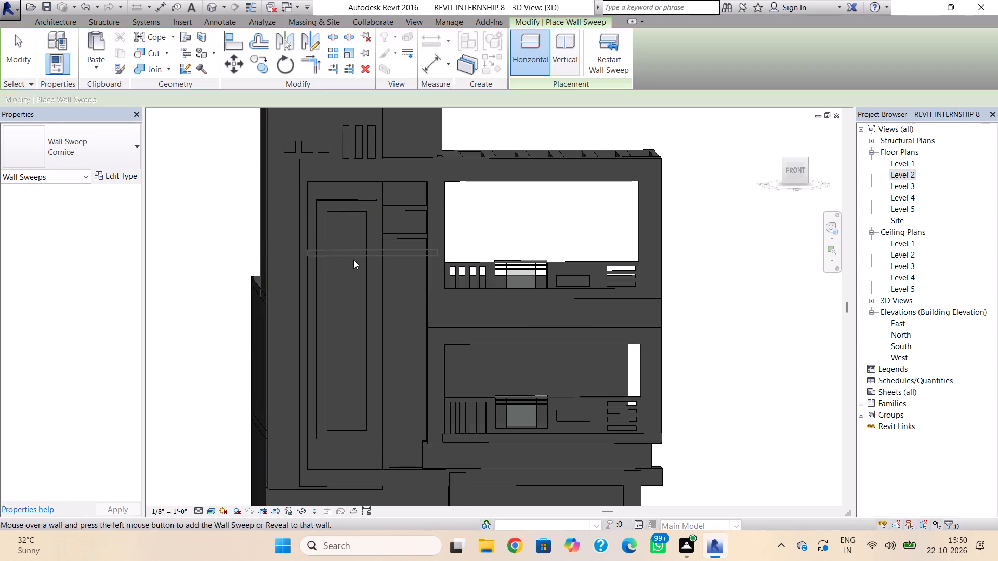
{"action": "left_click", "coordinate": [392, 273]}
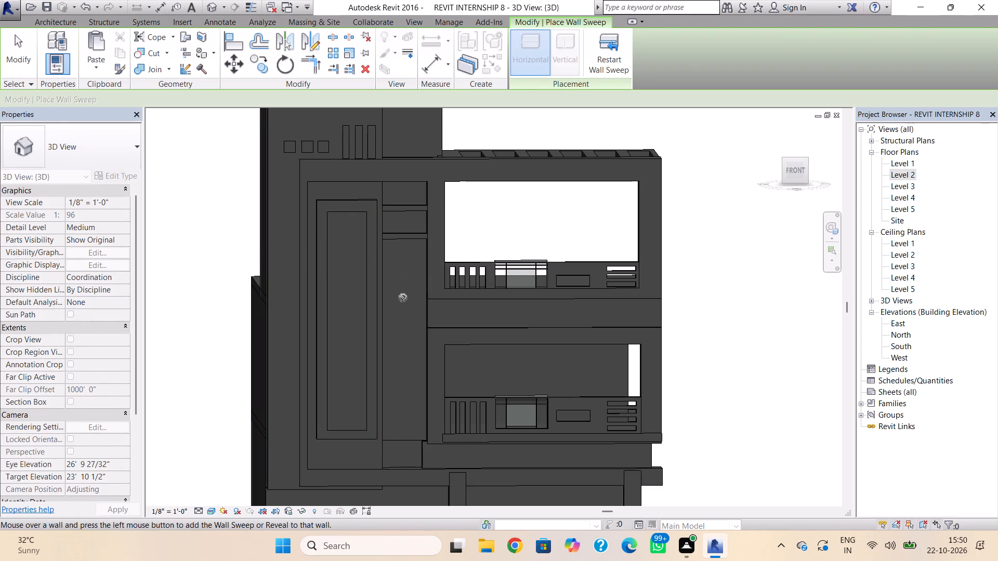
{"action": "left_click", "coordinate": [403, 298]}
{"action": "left_click", "coordinate": [48, 64]}
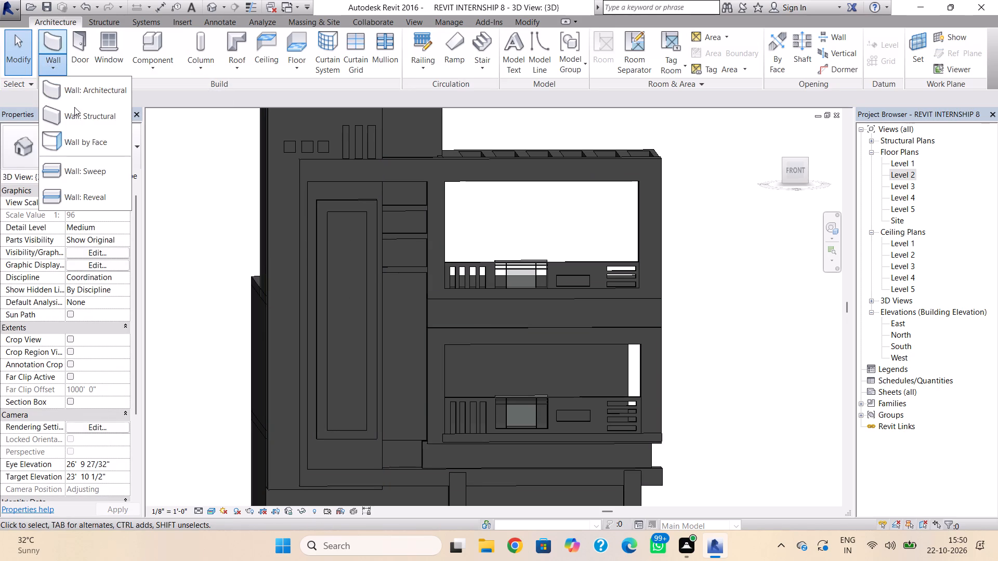
{"action": "left_click", "coordinate": [92, 167]}
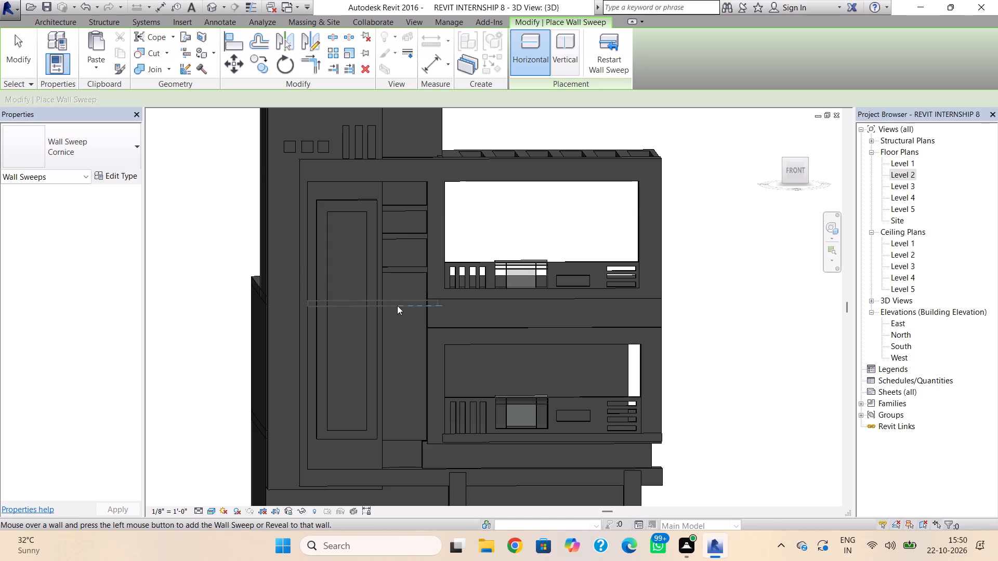
{"action": "left_click", "coordinate": [397, 305]}
{"action": "left_click", "coordinate": [402, 329]}
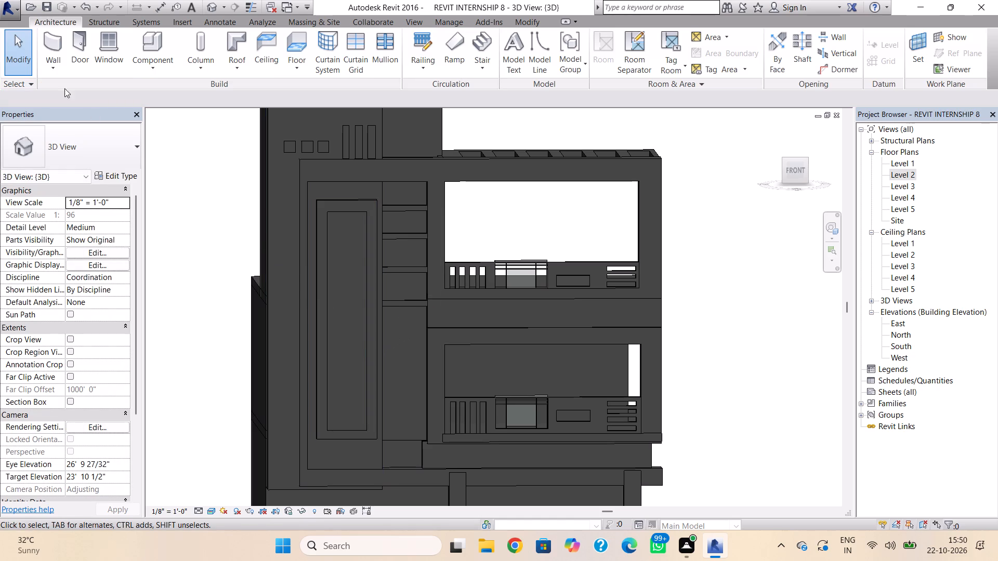
Add a fifth and a sixth horizontal Cornice sweep on the narrow strip, continuing the spacing down beside the lower opening.
{"action": "left_click", "coordinate": [42, 64]}
{"action": "left_click", "coordinate": [89, 170]}
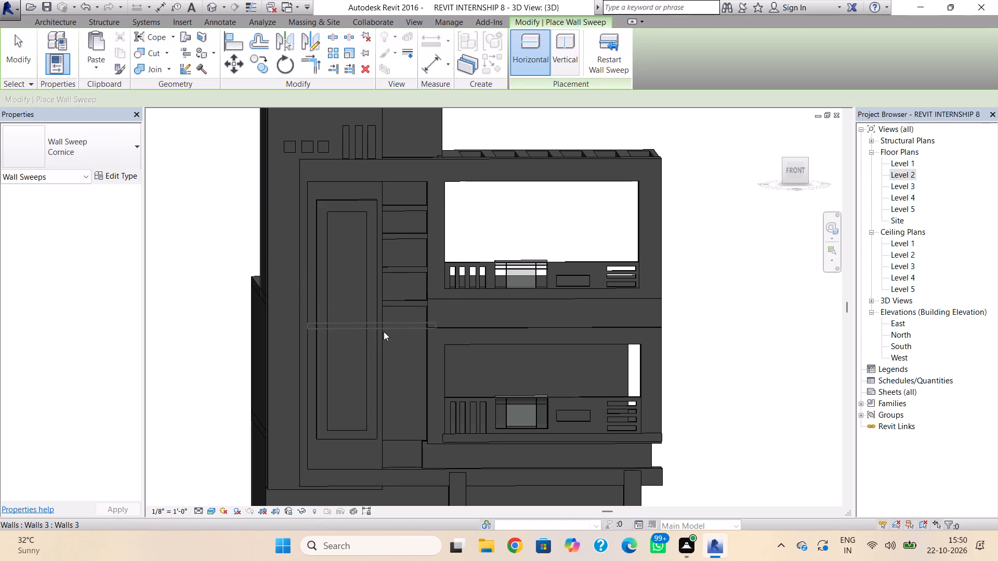
{"action": "left_click", "coordinate": [388, 337]}
{"action": "left_click", "coordinate": [397, 354]}
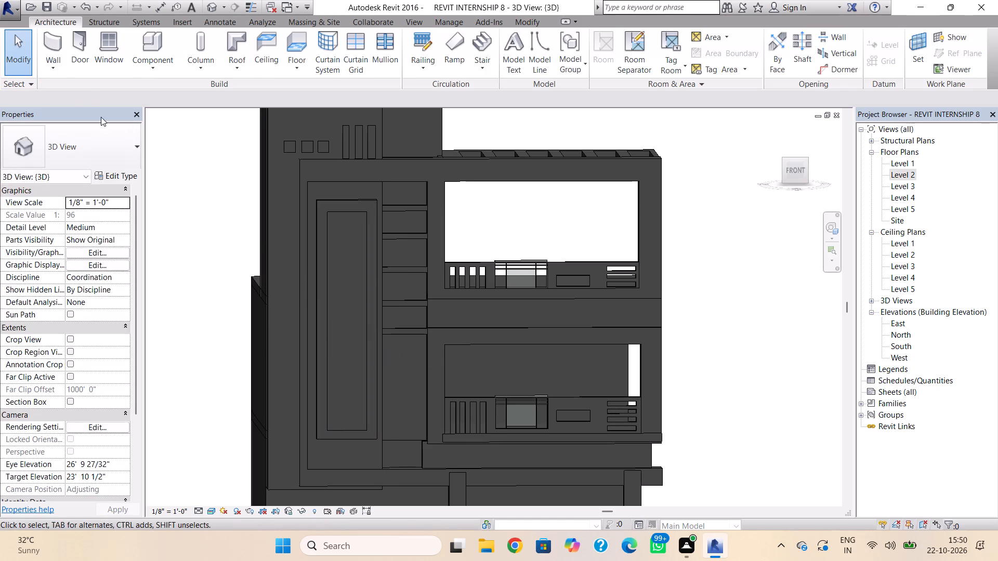
{"action": "left_click", "coordinate": [54, 56]}
{"action": "left_click", "coordinate": [96, 169]}
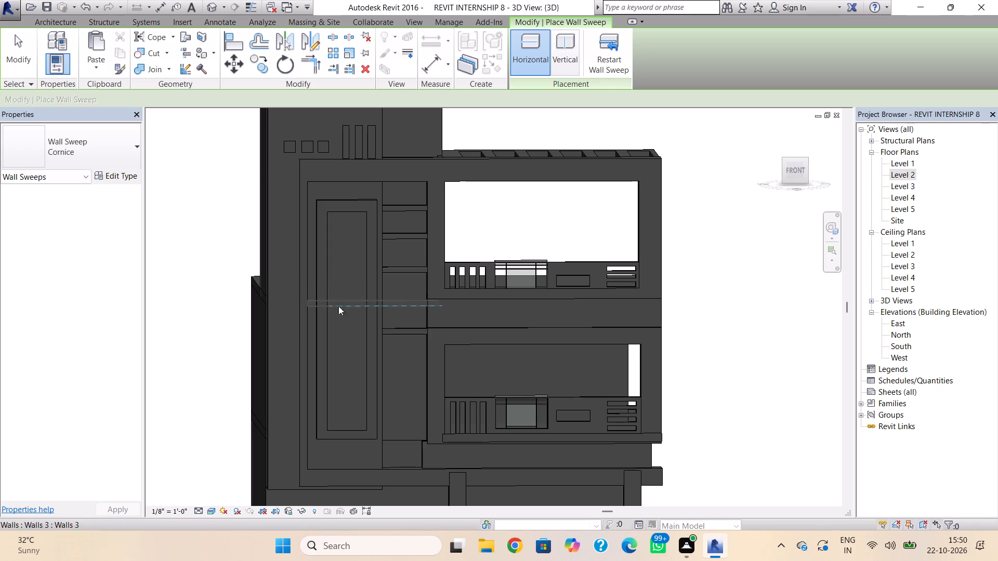
{"action": "left_click", "coordinate": [390, 363]}
{"action": "left_click", "coordinate": [412, 384]}
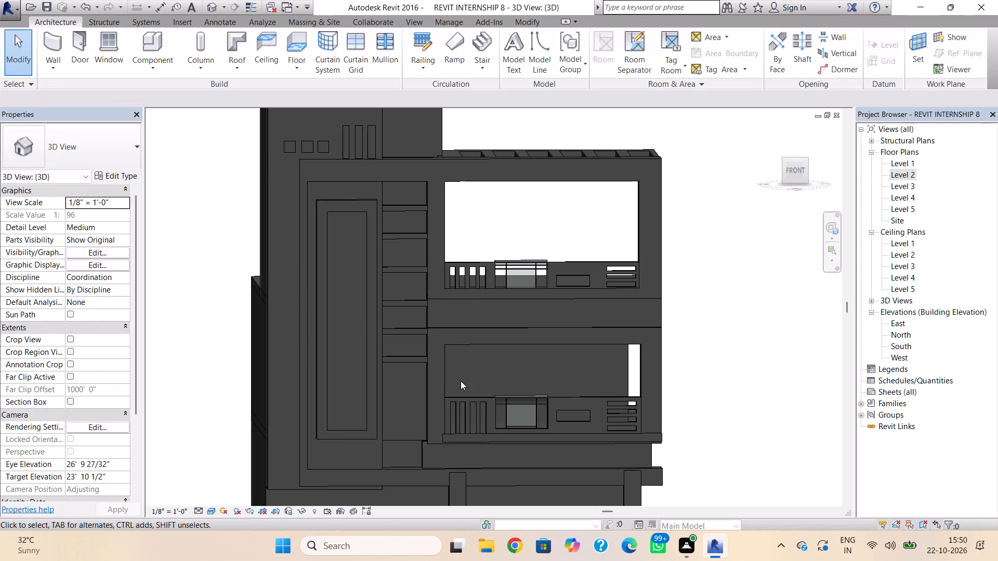
{"action": "key", "text": "Escape"}
Even out the spacing by nudging the sixth sweep down two increments and the fifth sweep down one.
{"action": "left_click", "coordinate": [402, 352]}
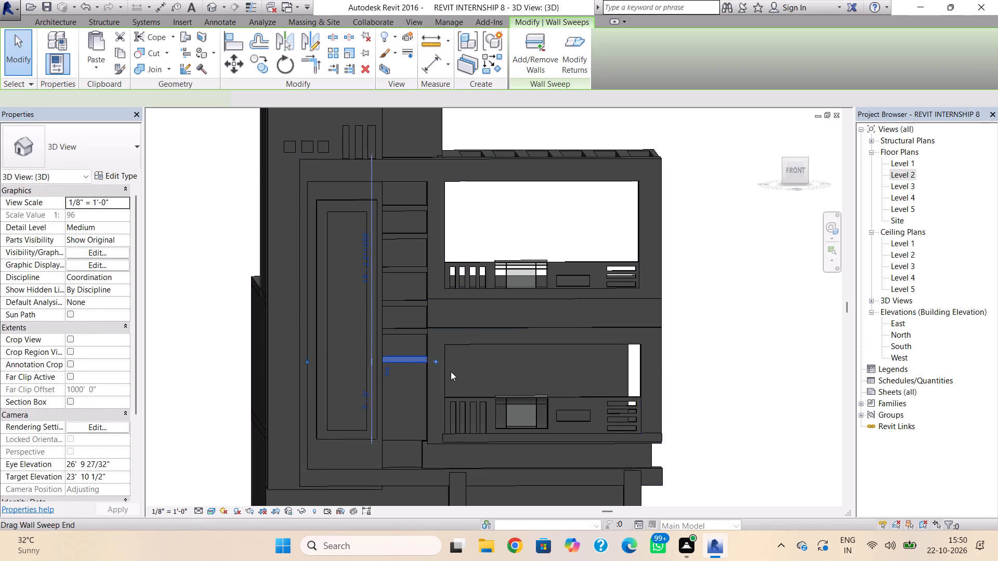
{"action": "key", "text": "Down"}
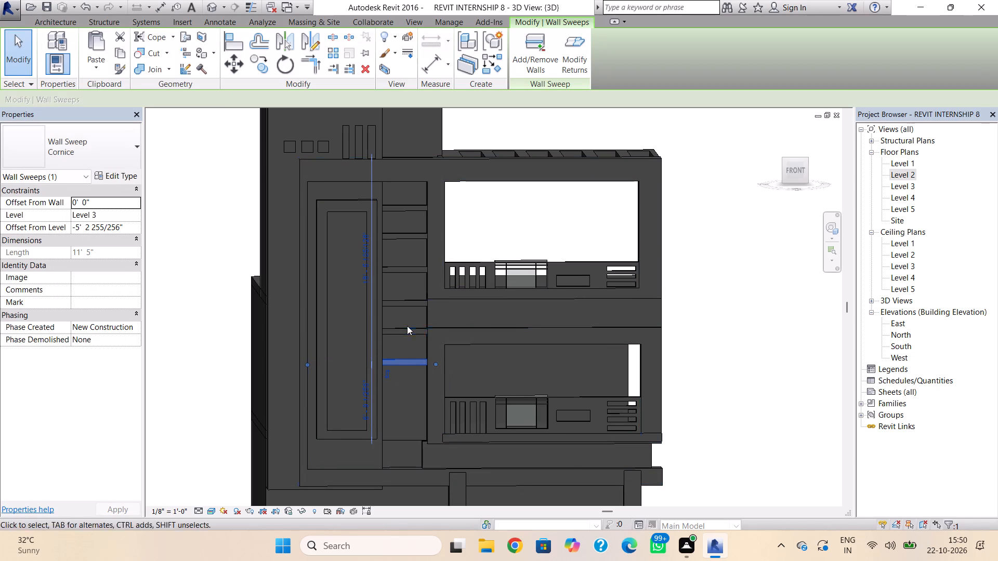
{"action": "left_click", "coordinate": [407, 326]}
{"action": "key", "text": "Down"}
{"action": "left_click", "coordinate": [417, 367]}
{"action": "key", "text": "Down"}
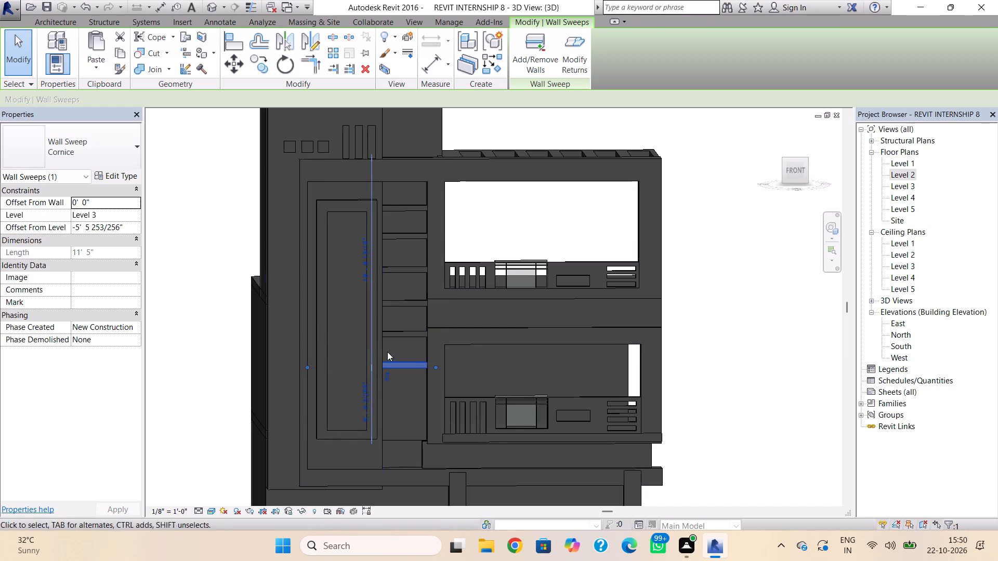
Place two more horizontal Cornice sweeps on the strip beside the lower parapet, and close the blank notification window.
{"action": "left_click", "coordinate": [59, 26]}
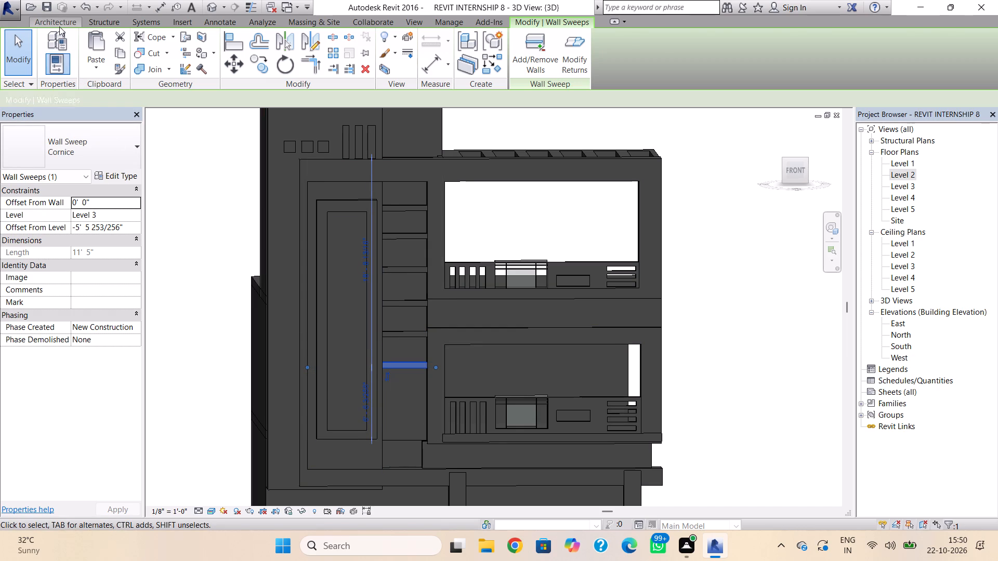
{"action": "left_click", "coordinate": [64, 70]}
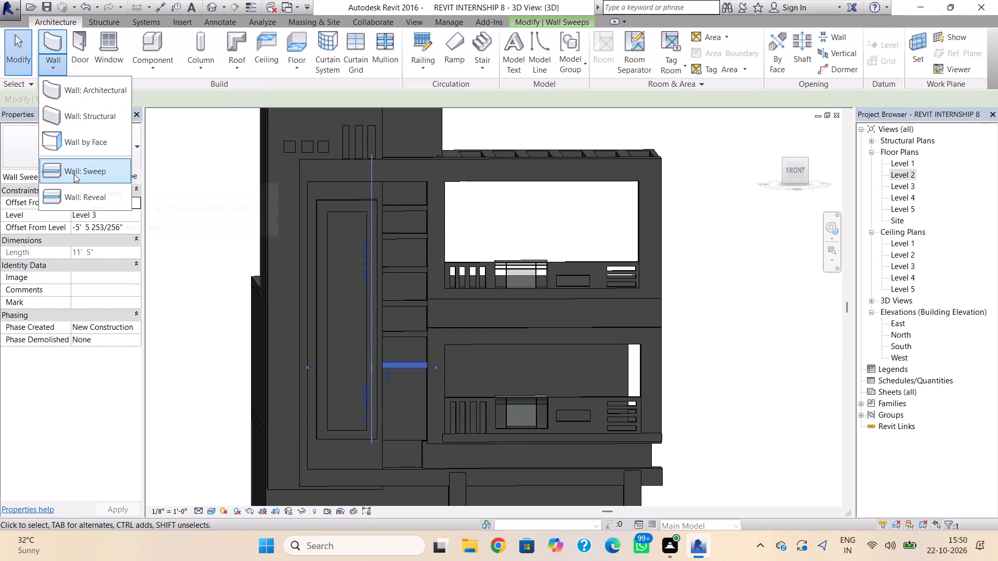
{"action": "left_click", "coordinate": [74, 174]}
{"action": "left_click", "coordinate": [400, 402]}
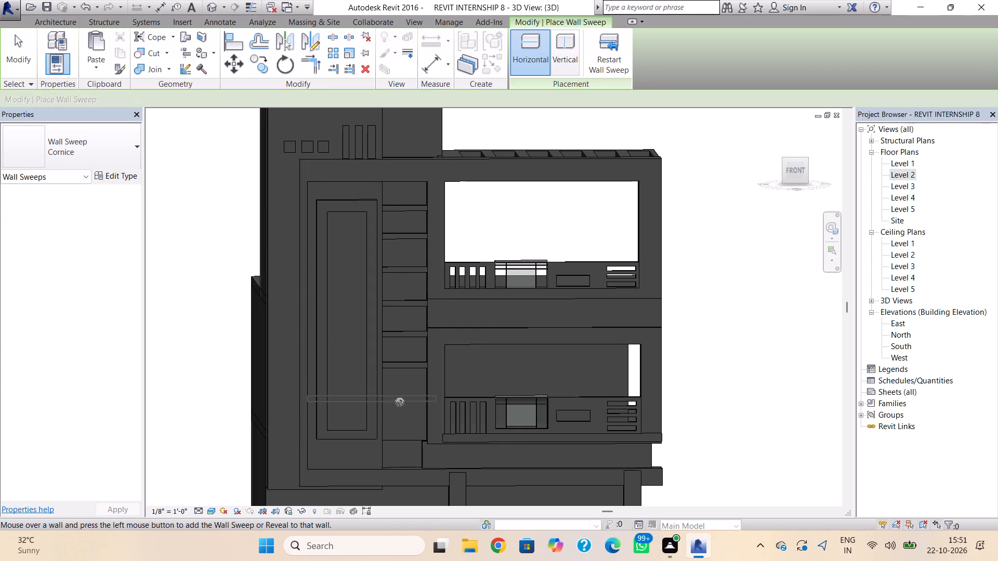
{"action": "left_click", "coordinate": [411, 431]}
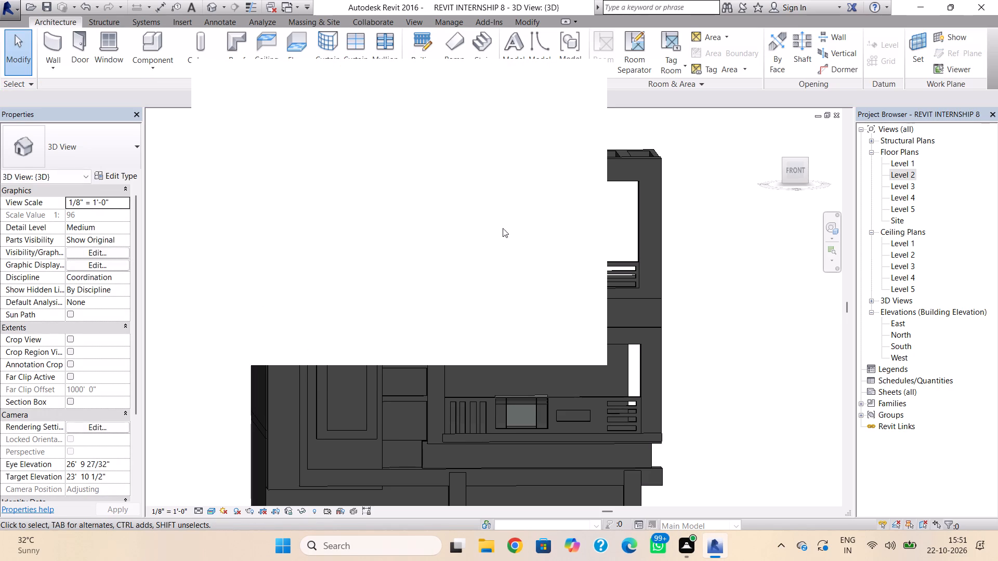
{"action": "left_click", "coordinate": [41, 59]}
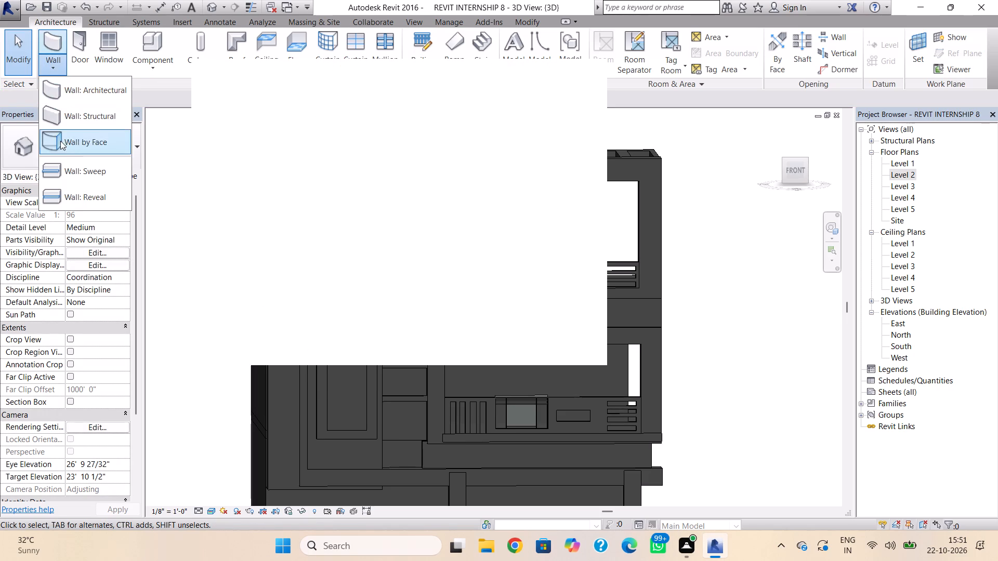
{"action": "left_click", "coordinate": [64, 169]}
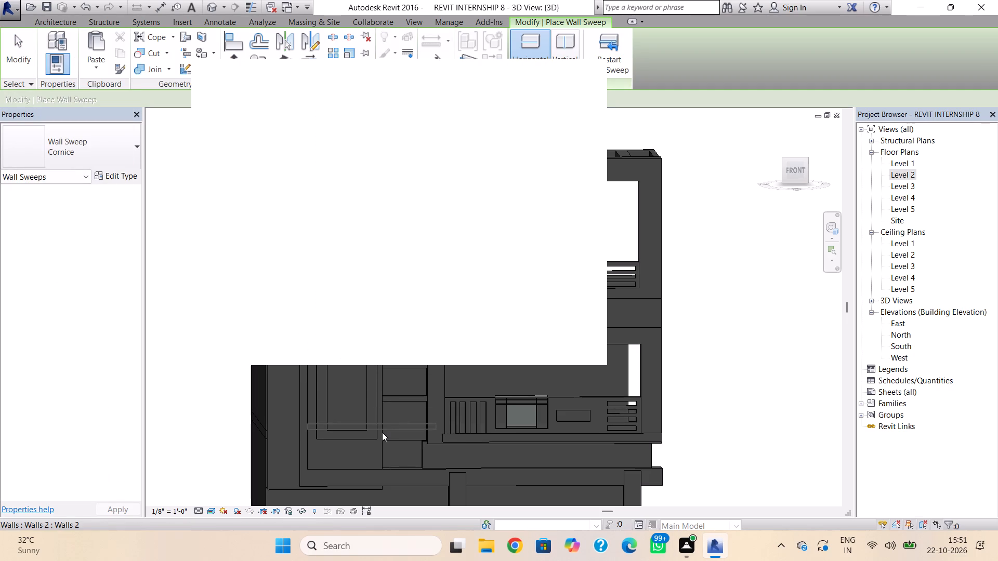
{"action": "left_click", "coordinate": [384, 430]}
{"action": "left_click", "coordinate": [389, 416]}
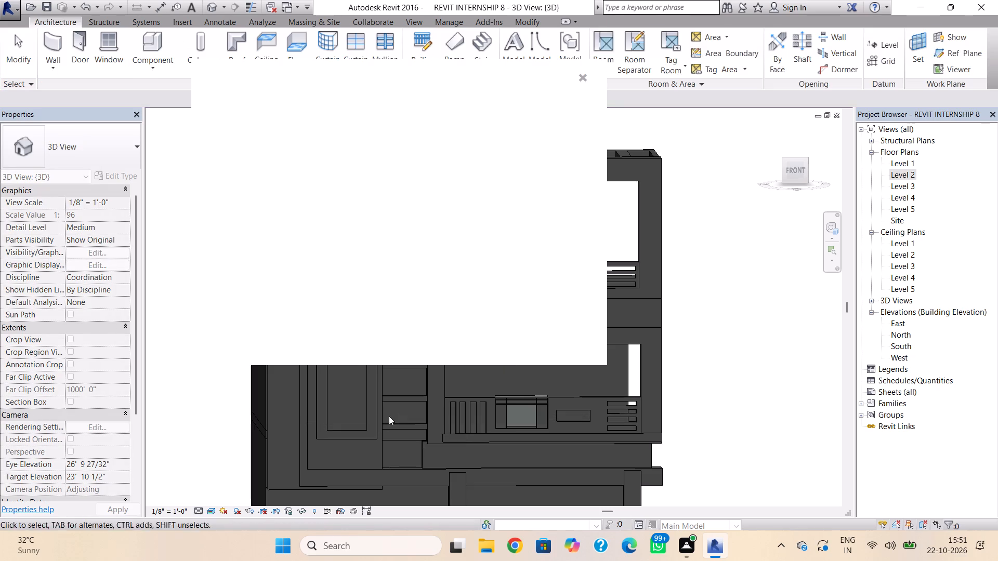
{"action": "key", "text": "Escape"}
{"action": "left_click", "coordinate": [582, 78]}
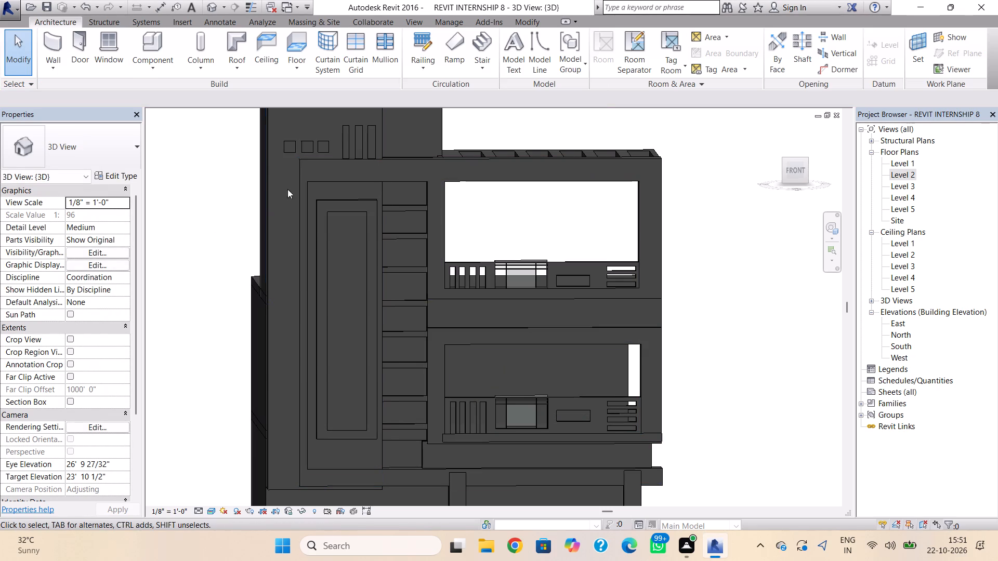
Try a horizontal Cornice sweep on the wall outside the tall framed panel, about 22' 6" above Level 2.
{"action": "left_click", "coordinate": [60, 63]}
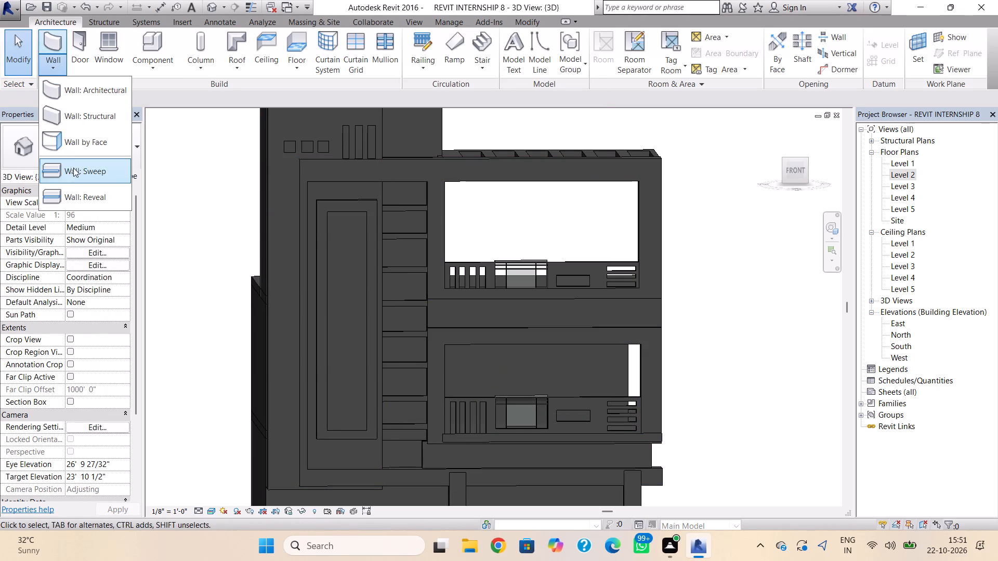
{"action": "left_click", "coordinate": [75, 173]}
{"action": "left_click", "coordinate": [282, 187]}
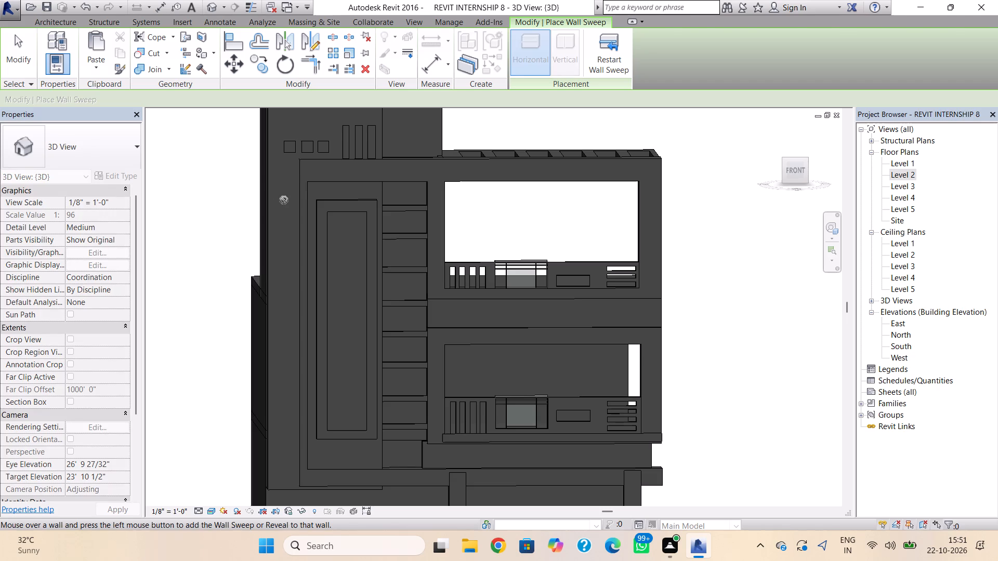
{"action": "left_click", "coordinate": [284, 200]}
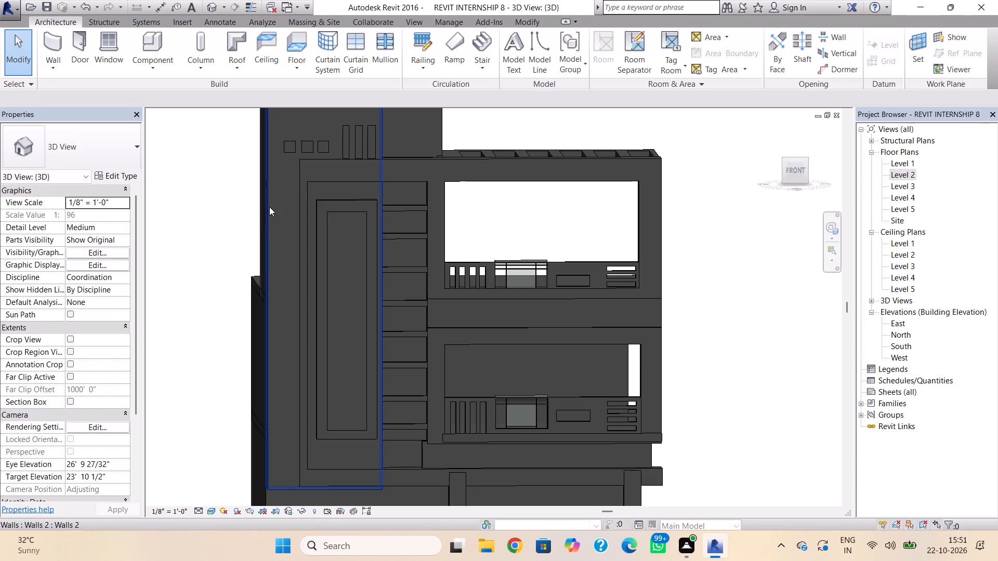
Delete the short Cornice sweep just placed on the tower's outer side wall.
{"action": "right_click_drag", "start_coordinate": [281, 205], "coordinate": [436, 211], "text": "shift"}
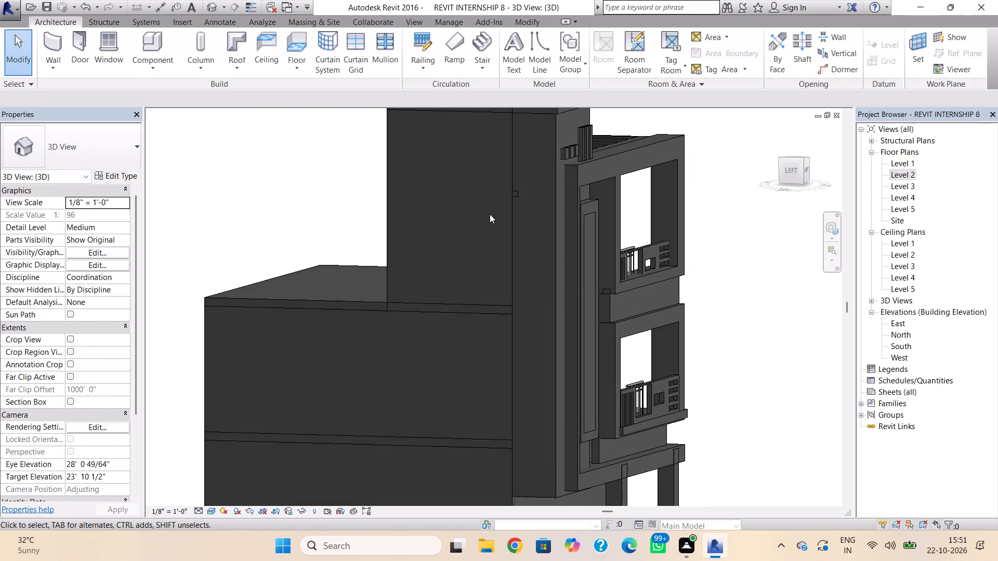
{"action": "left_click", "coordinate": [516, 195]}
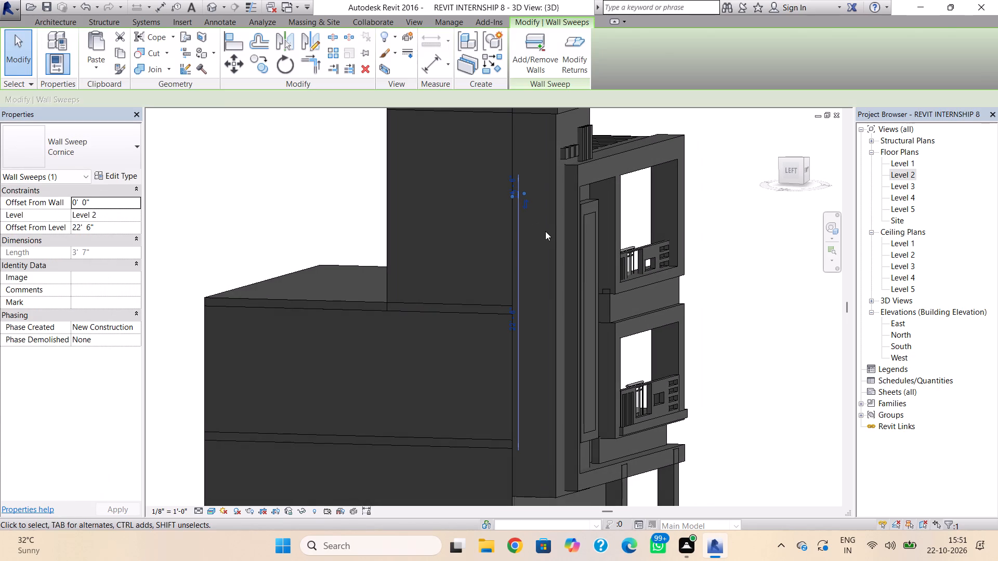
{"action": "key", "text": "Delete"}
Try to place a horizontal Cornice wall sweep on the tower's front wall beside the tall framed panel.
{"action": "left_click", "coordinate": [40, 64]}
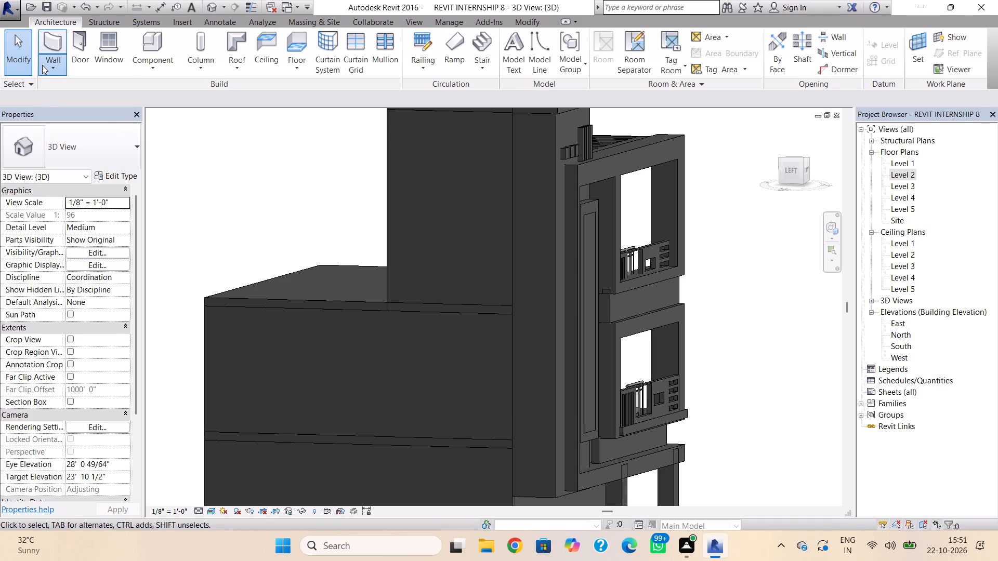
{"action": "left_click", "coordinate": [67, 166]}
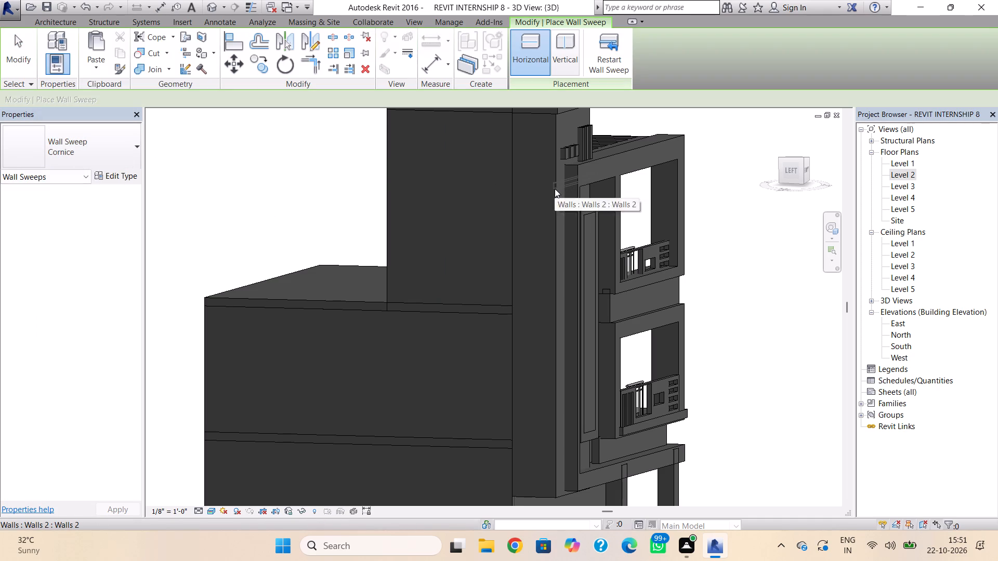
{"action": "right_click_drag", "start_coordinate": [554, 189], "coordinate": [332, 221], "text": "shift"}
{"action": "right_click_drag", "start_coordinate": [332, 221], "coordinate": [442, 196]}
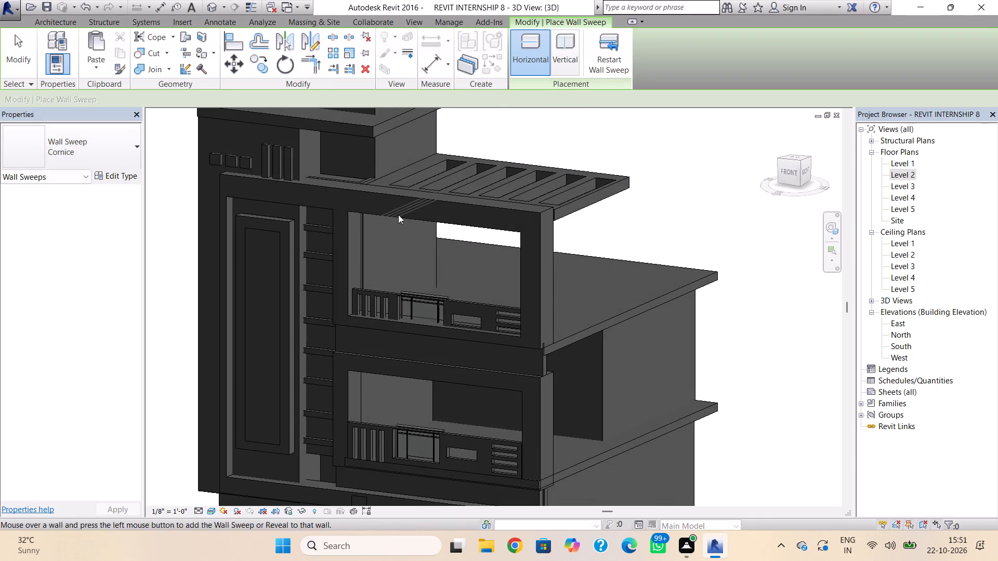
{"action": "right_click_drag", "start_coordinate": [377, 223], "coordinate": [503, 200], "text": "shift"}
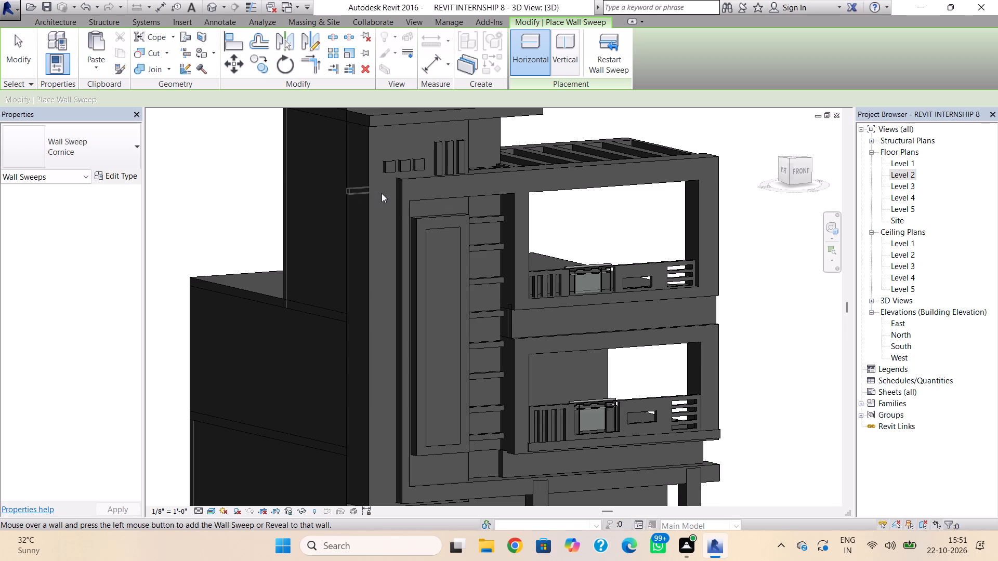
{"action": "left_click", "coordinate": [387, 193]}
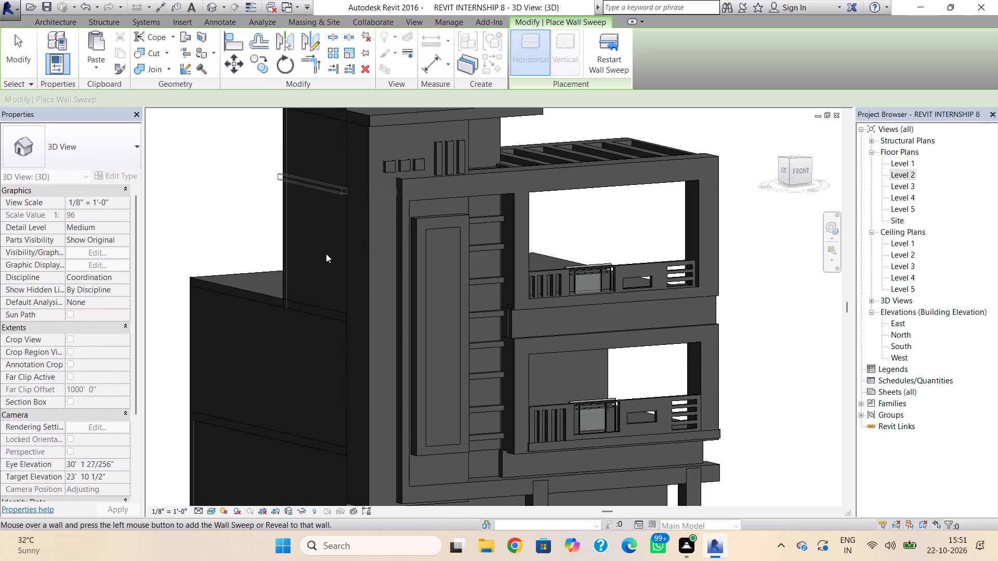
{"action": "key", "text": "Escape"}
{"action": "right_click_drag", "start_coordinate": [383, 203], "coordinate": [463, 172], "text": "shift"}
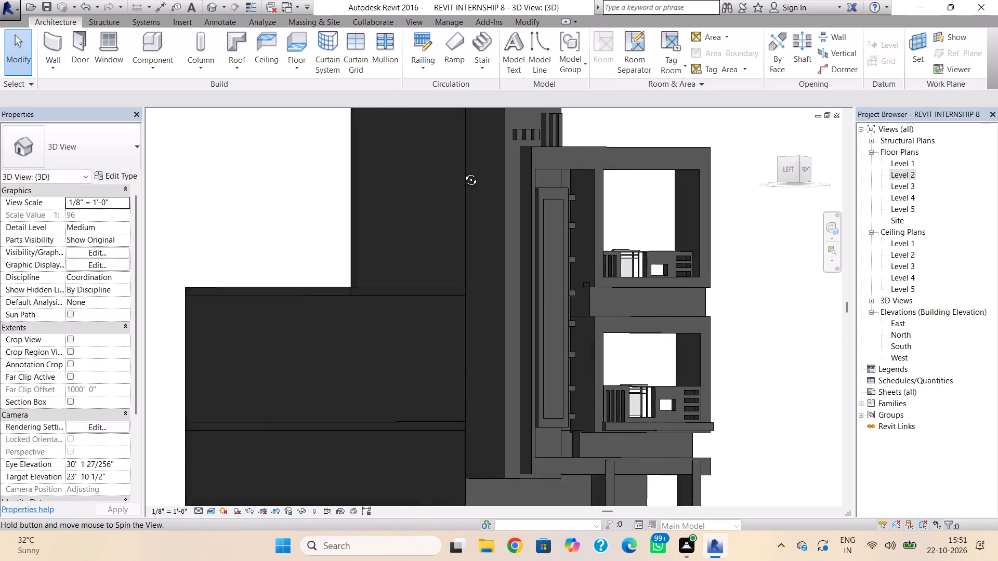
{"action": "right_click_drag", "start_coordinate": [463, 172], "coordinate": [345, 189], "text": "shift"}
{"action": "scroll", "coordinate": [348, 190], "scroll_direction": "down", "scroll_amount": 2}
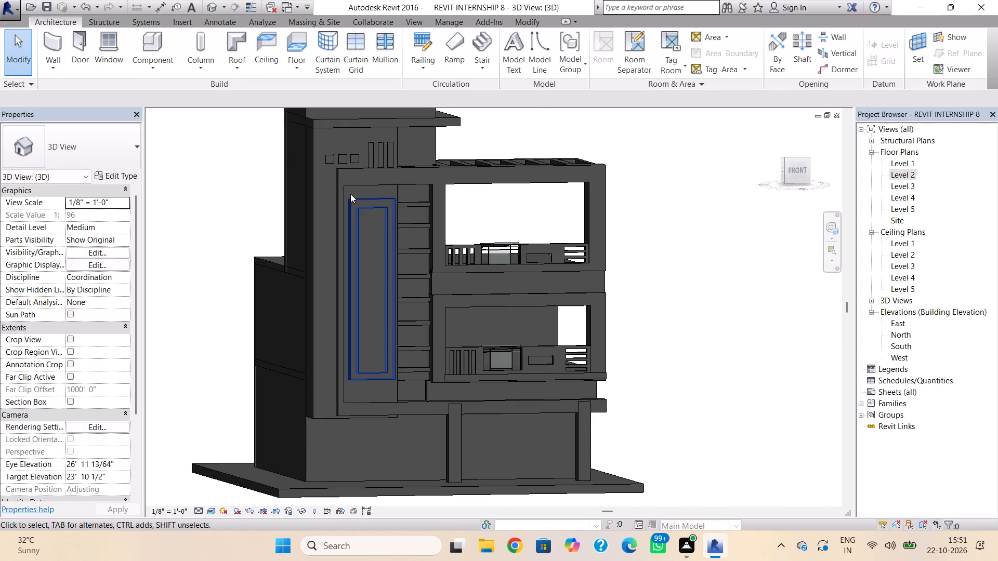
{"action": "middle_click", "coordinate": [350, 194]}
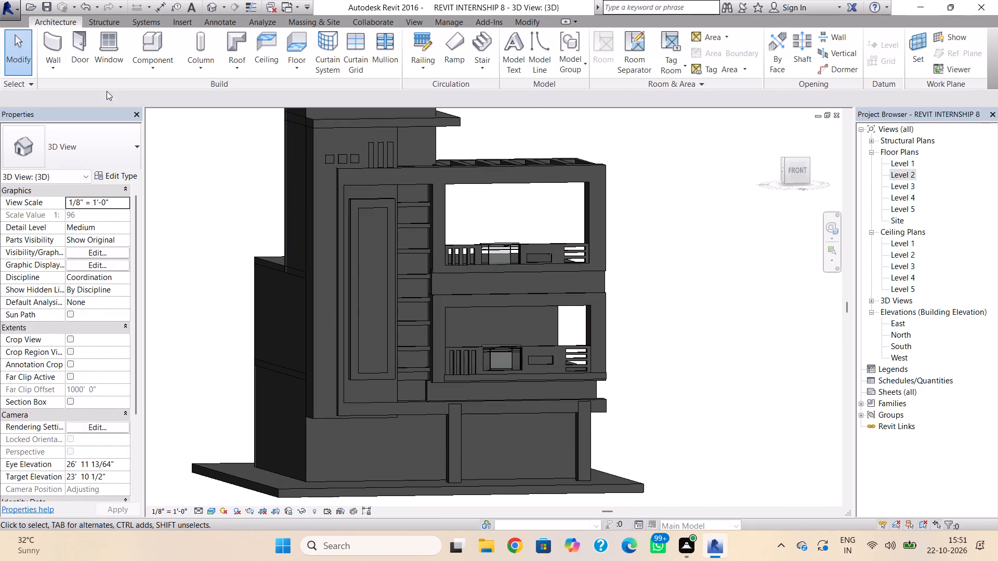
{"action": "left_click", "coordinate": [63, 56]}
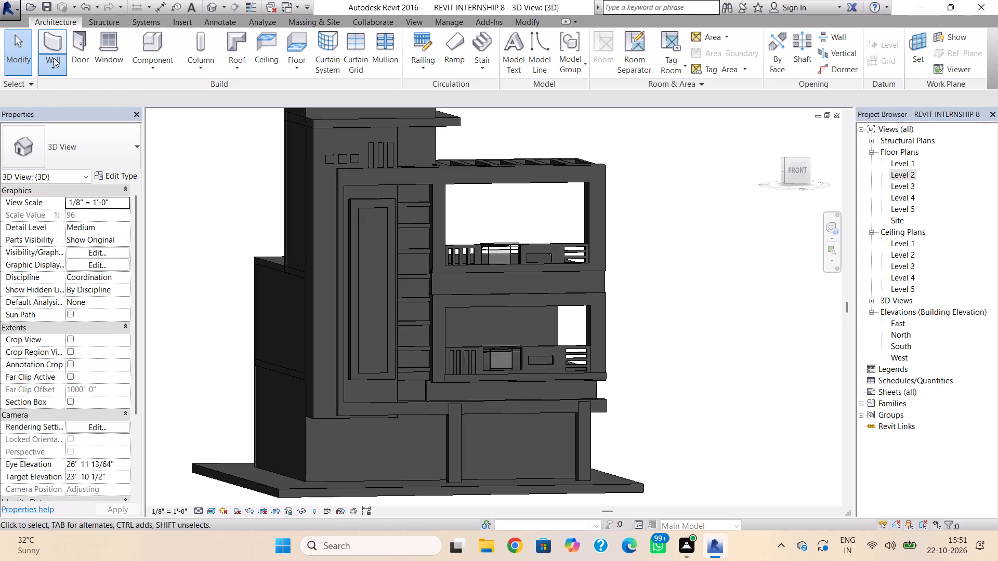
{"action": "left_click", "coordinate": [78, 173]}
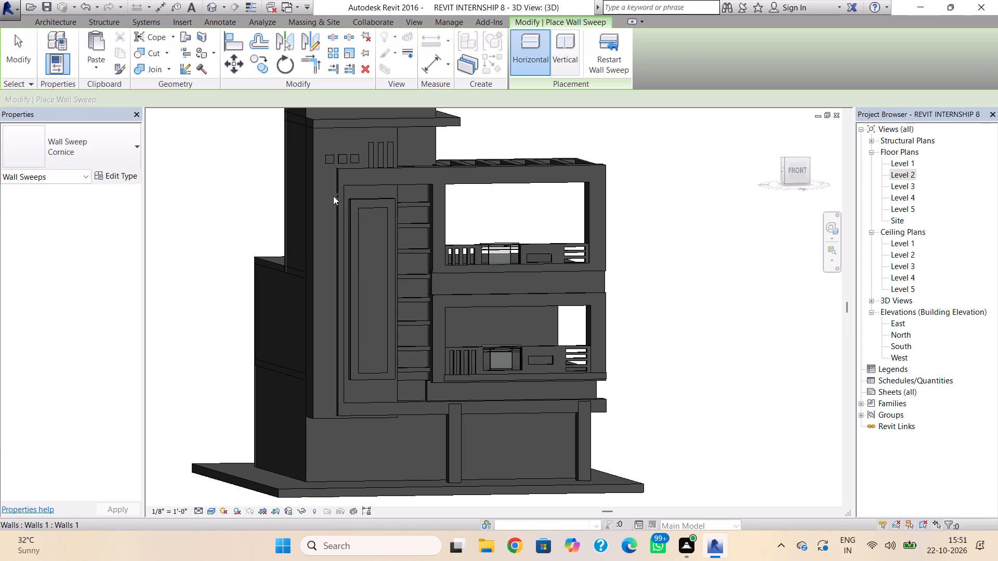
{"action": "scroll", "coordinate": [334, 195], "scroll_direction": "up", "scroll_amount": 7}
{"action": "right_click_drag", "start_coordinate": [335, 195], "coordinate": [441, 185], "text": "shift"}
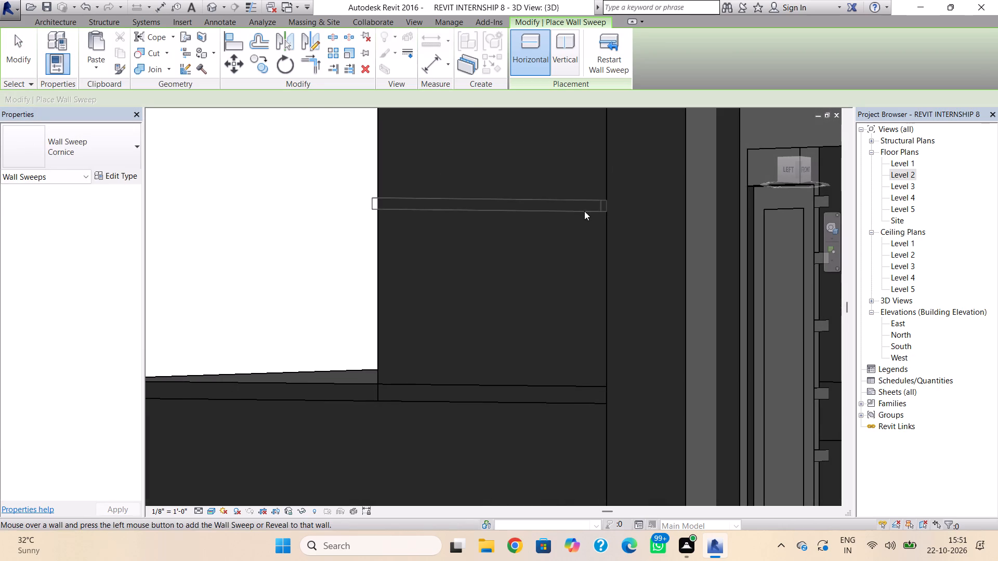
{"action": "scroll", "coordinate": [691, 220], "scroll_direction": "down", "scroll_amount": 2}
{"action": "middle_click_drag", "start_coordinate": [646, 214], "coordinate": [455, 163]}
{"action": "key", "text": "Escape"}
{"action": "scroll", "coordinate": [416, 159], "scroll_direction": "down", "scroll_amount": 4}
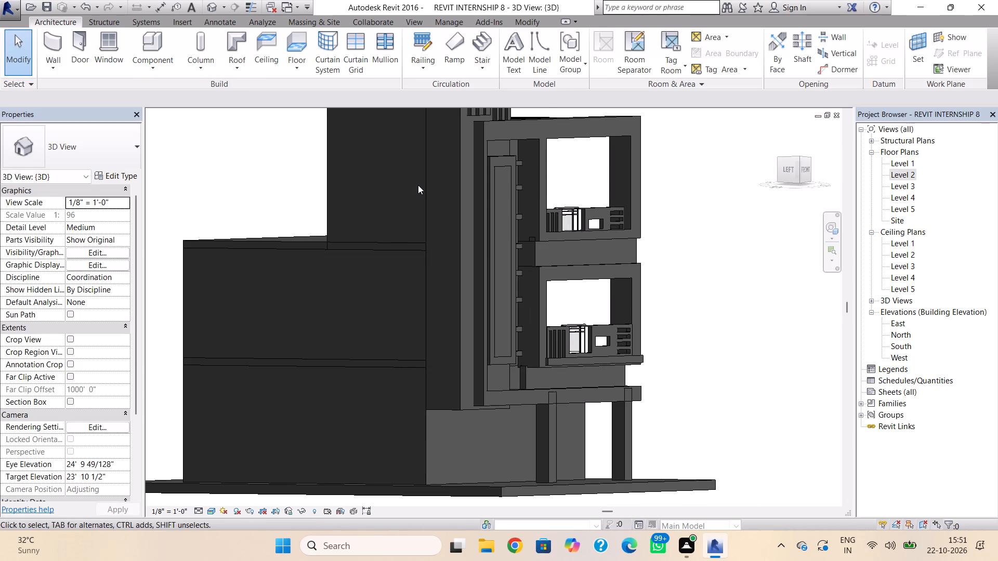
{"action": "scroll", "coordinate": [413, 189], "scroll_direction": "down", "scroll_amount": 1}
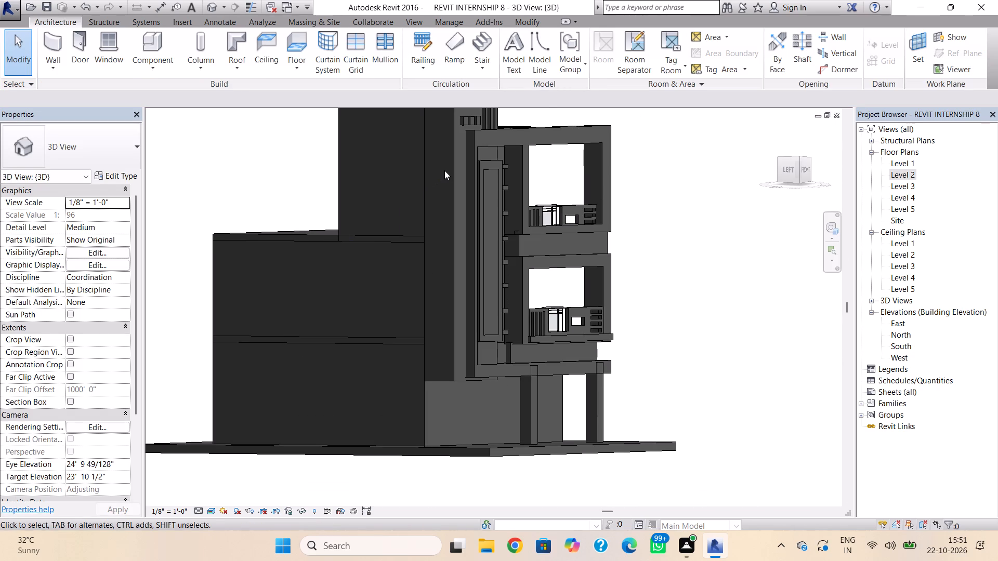
Start a new in-place model in the Walls category, keeping the suggested name.
{"action": "right_click_drag", "start_coordinate": [474, 240], "coordinate": [379, 253], "text": "shift"}
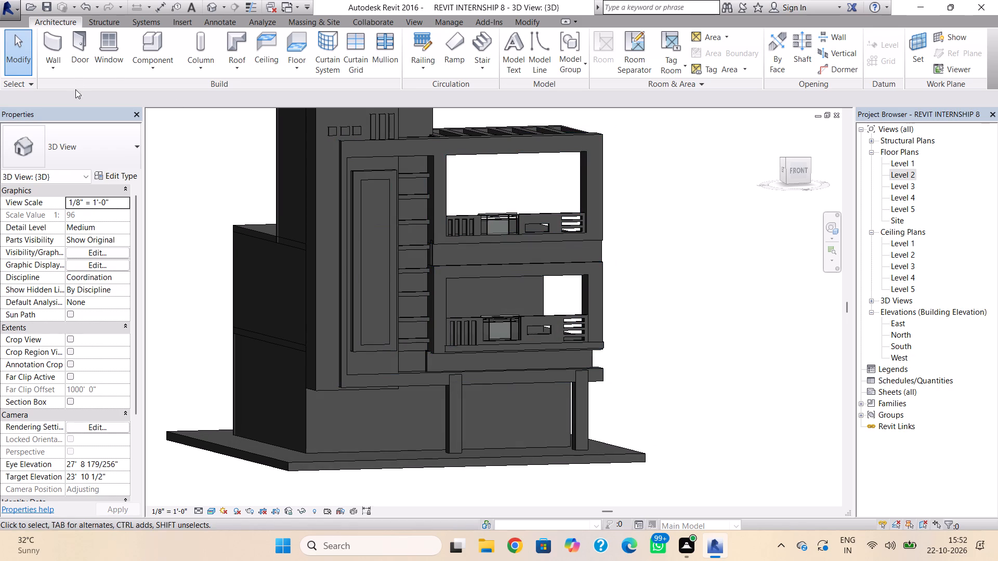
{"action": "left_click", "coordinate": [148, 71]}
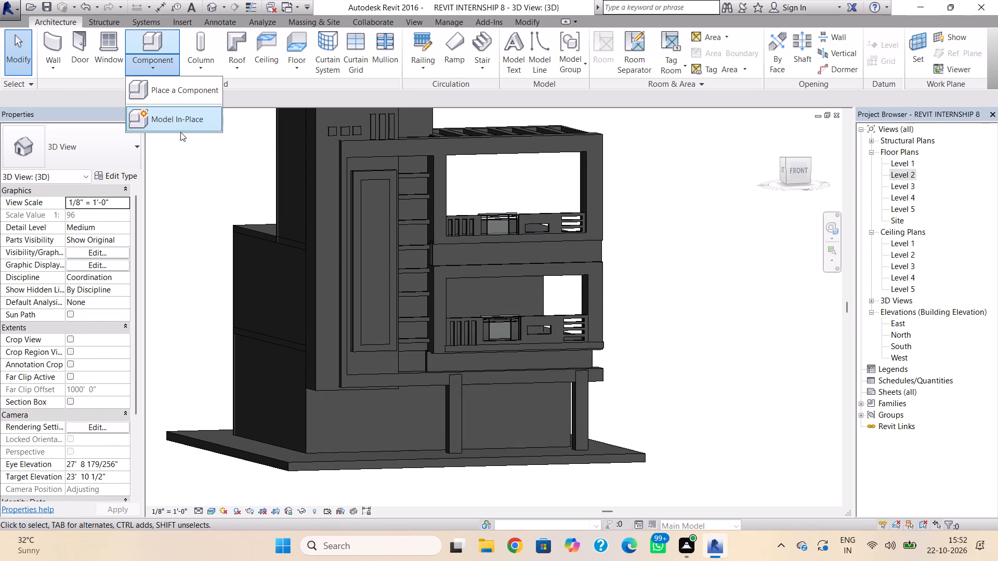
{"action": "left_click", "coordinate": [183, 124]}
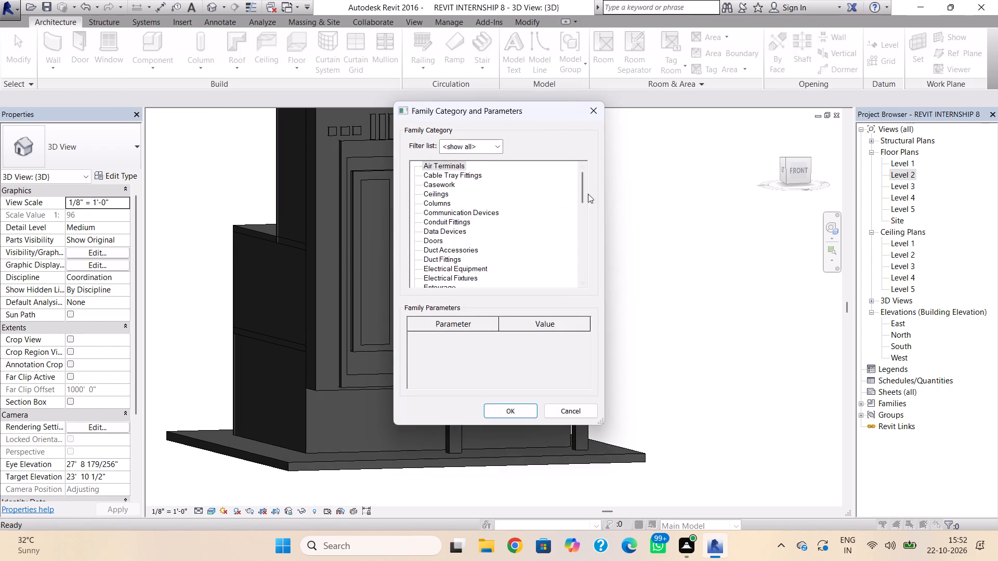
{"action": "left_click_drag", "start_coordinate": [584, 196], "coordinate": [578, 272]}
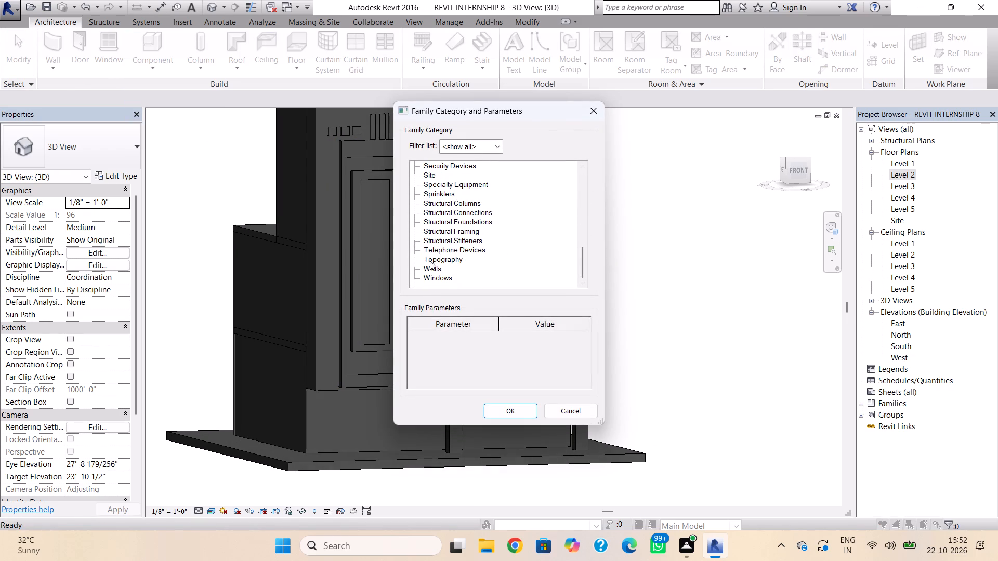
{"action": "left_click", "coordinate": [430, 266]}
{"action": "left_click", "coordinate": [515, 410]}
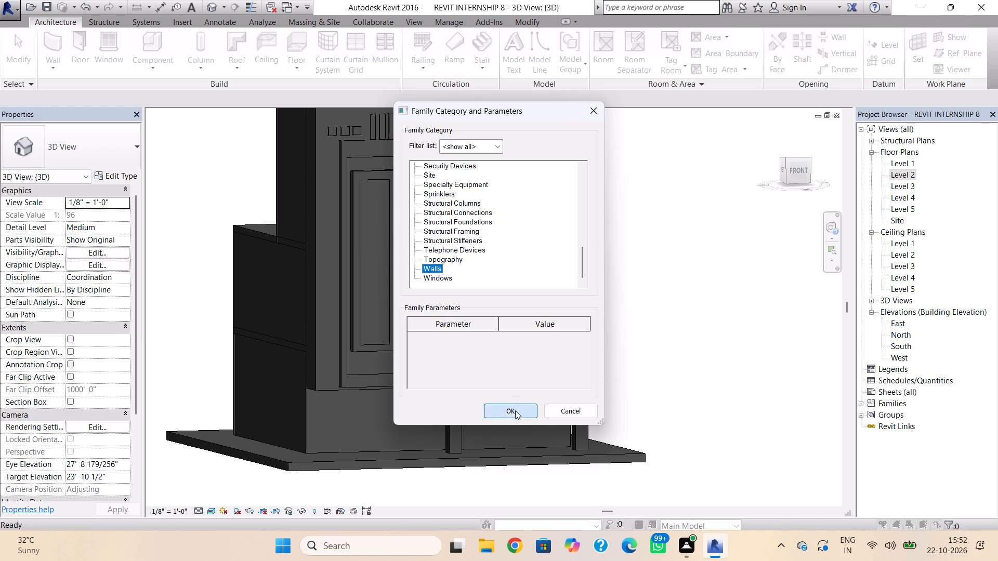
{"action": "left_click", "coordinate": [506, 297]}
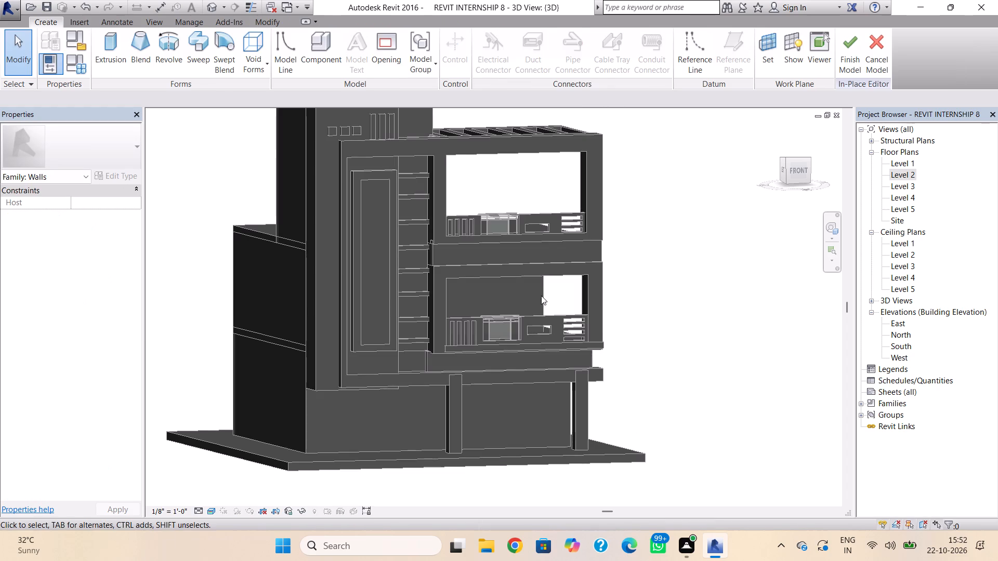
Close the blank notification window covering the model.
{"action": "scroll", "coordinate": [524, 298], "scroll_direction": "up", "scroll_amount": 1}
{"action": "left_click", "coordinate": [797, 169]}
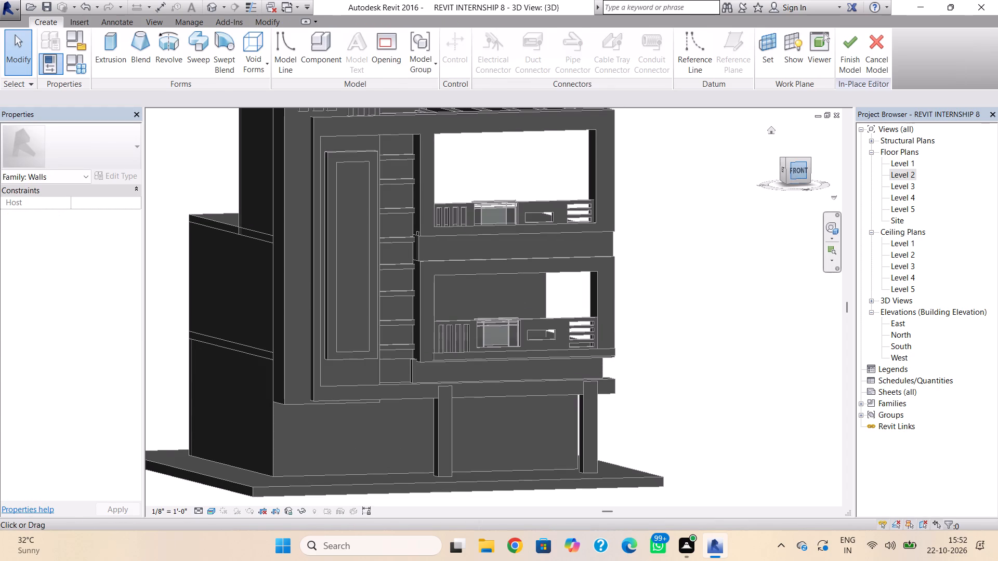
{"action": "triple_click", "coordinate": [800, 170]}
{"action": "key", "text": "Escape"}
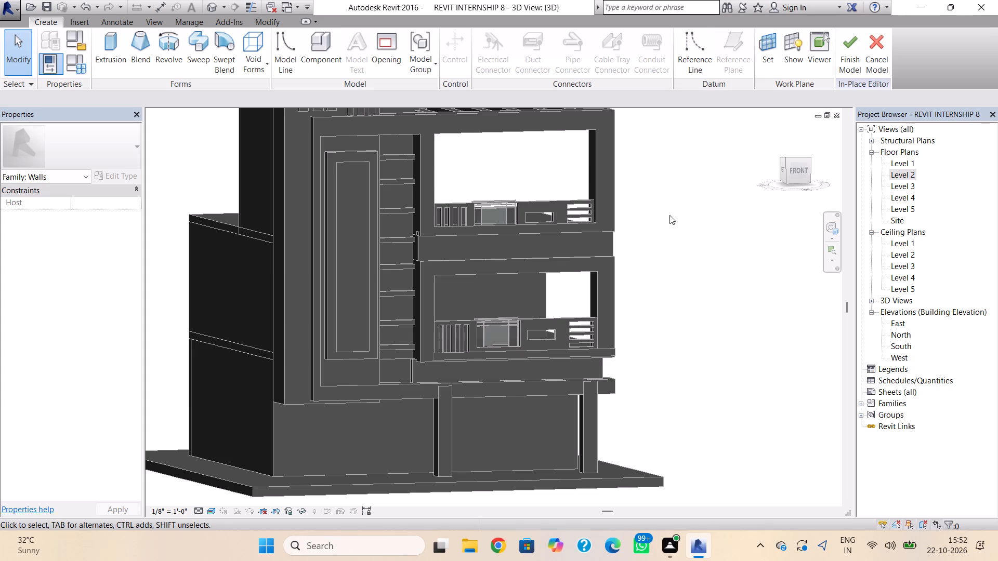
{"action": "right_click_drag", "start_coordinate": [545, 265], "coordinate": [502, 264], "text": "shift"}
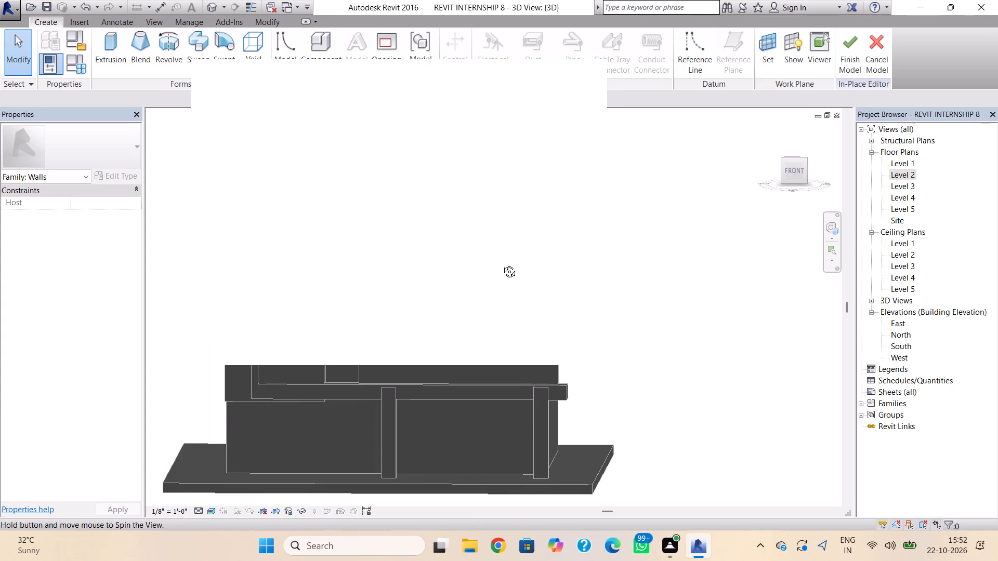
{"action": "right_click_drag", "start_coordinate": [502, 264], "coordinate": [509, 258], "text": "shift"}
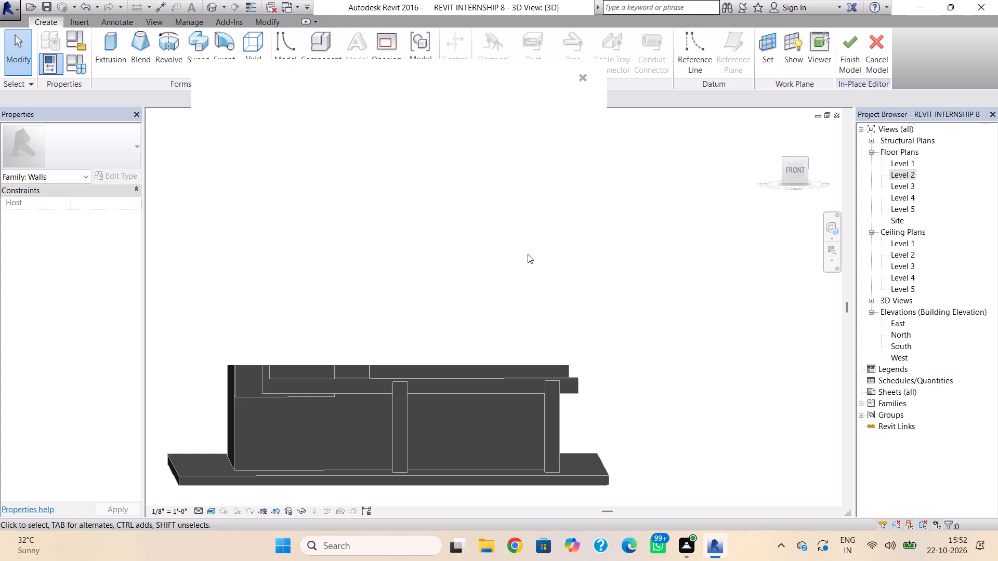
{"action": "left_click", "coordinate": [584, 80]}
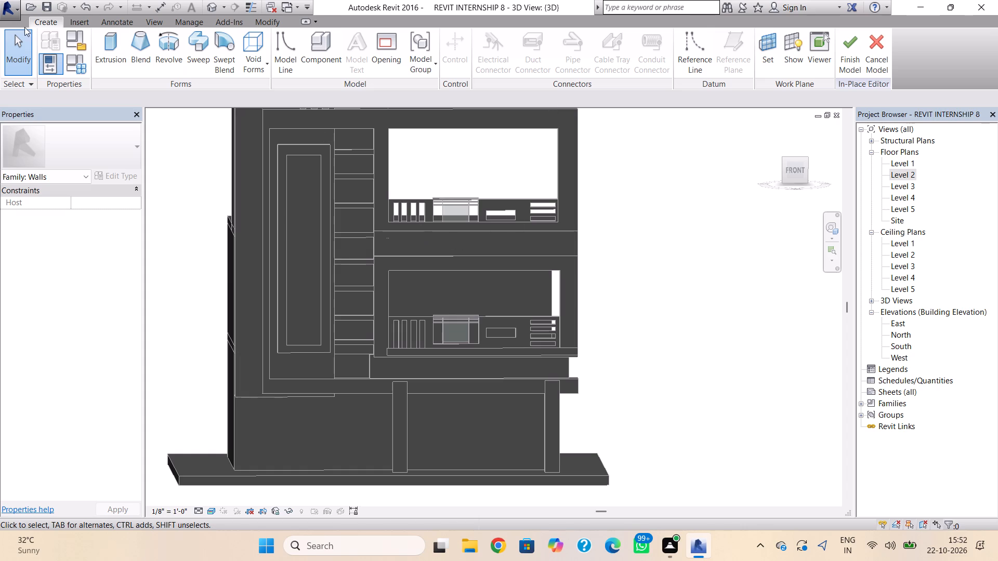
Set the work plane by picking the front face of the band wall between the upper and lower balcony openings.
{"action": "left_click", "coordinate": [773, 47]}
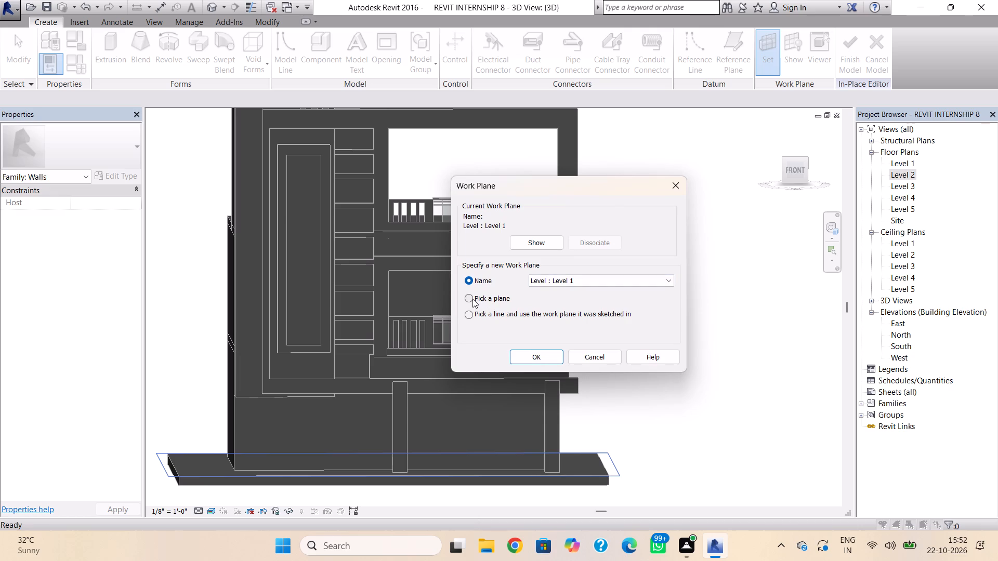
{"action": "left_click", "coordinate": [472, 299]}
{"action": "left_click", "coordinate": [556, 358]}
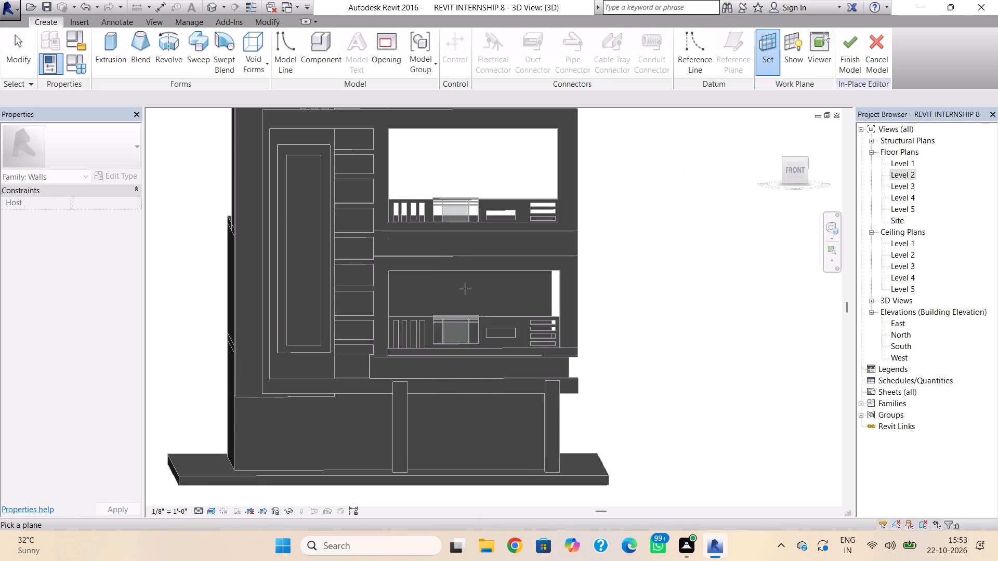
{"action": "scroll", "coordinate": [464, 289], "scroll_direction": "up", "scroll_amount": 3}
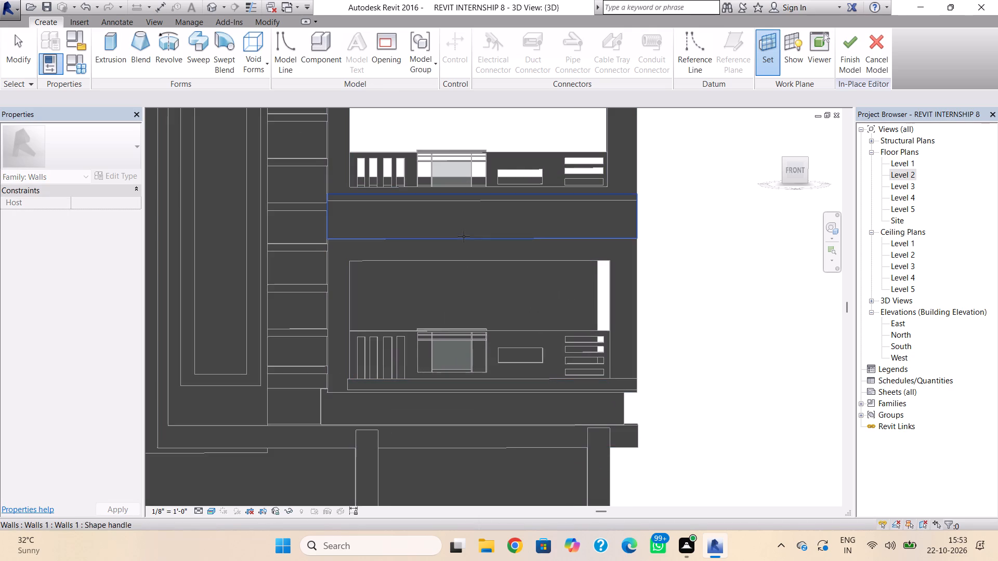
{"action": "left_click", "coordinate": [465, 233]}
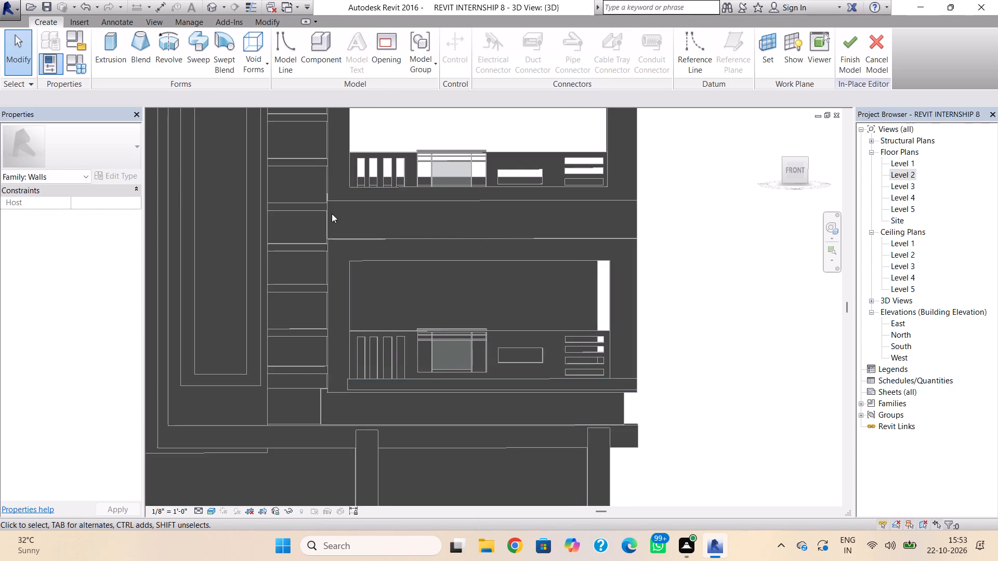
Start an extrusion and sketch two side-by-side squares, each about 1' wide, on the band wall between the balcony openings.
{"action": "left_click", "coordinate": [101, 47]}
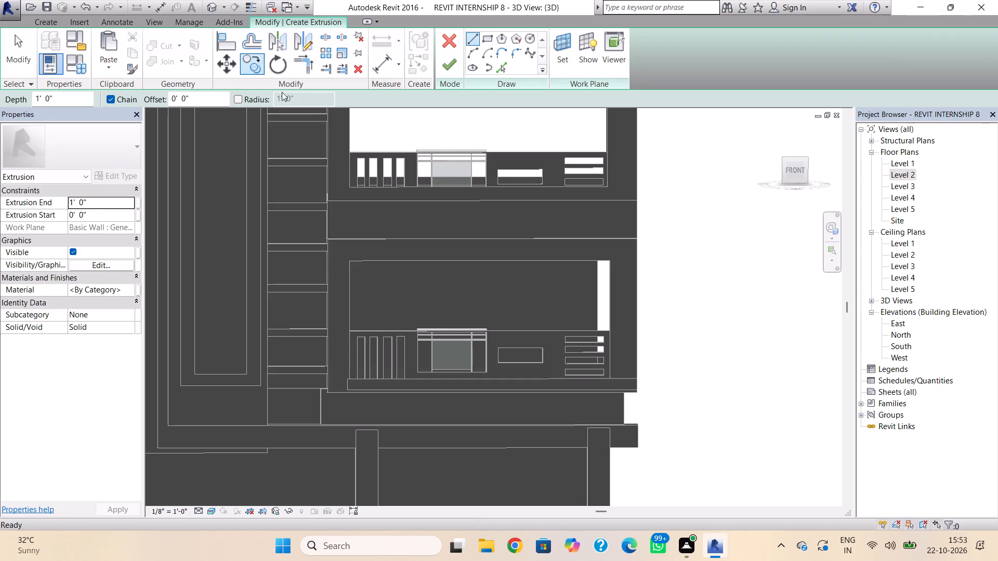
{"action": "left_click", "coordinate": [487, 39]}
{"action": "scroll", "coordinate": [394, 215], "scroll_direction": "up", "scroll_amount": 3}
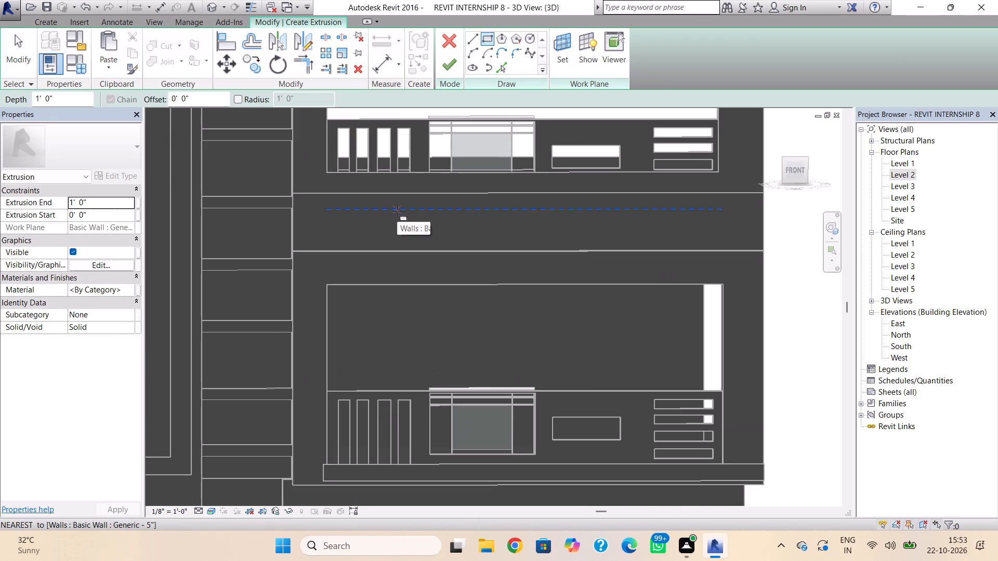
{"action": "left_click", "coordinate": [397, 211]}
{"action": "left_click", "coordinate": [419, 229]}
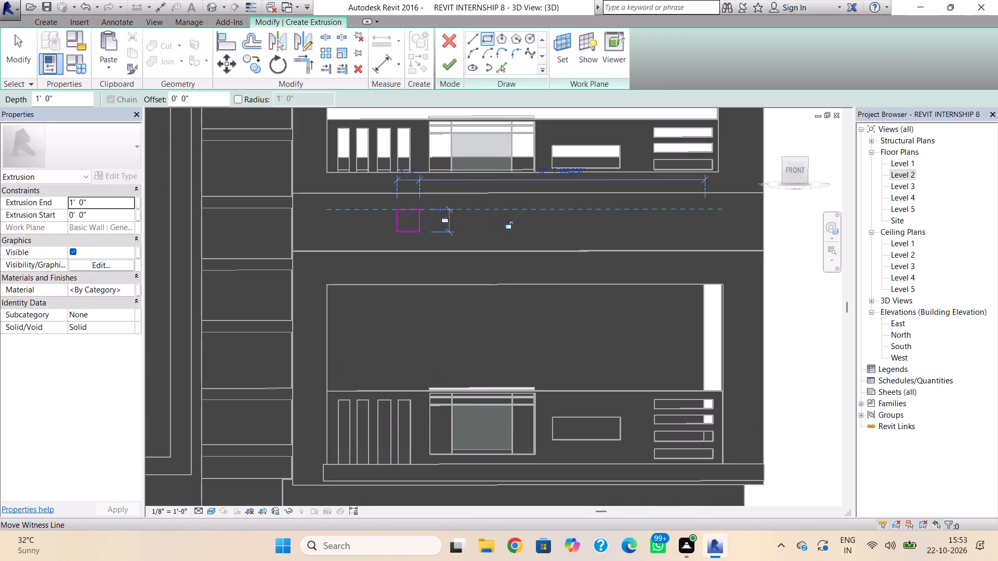
{"action": "left_click", "coordinate": [436, 209]}
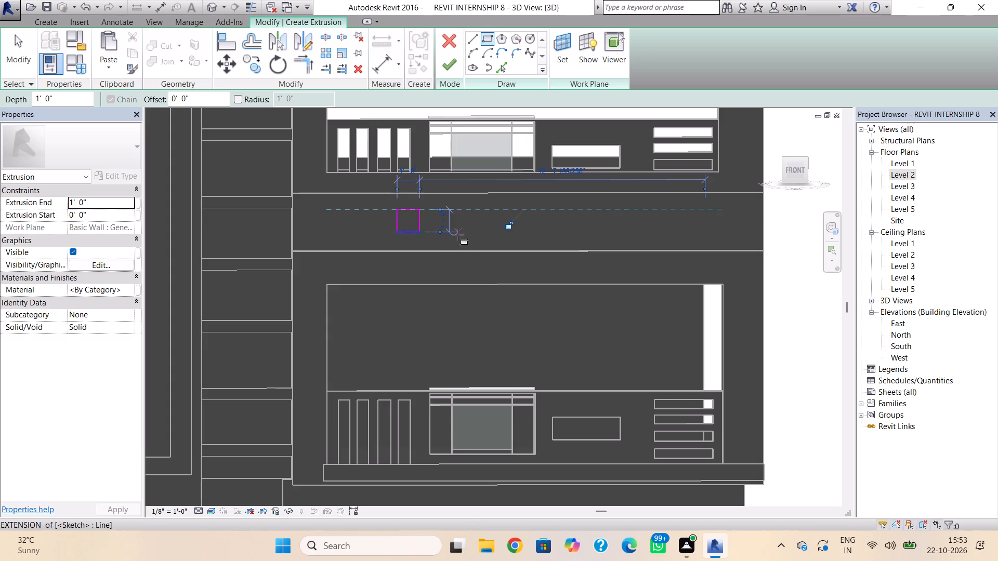
{"action": "left_click", "coordinate": [458, 235]}
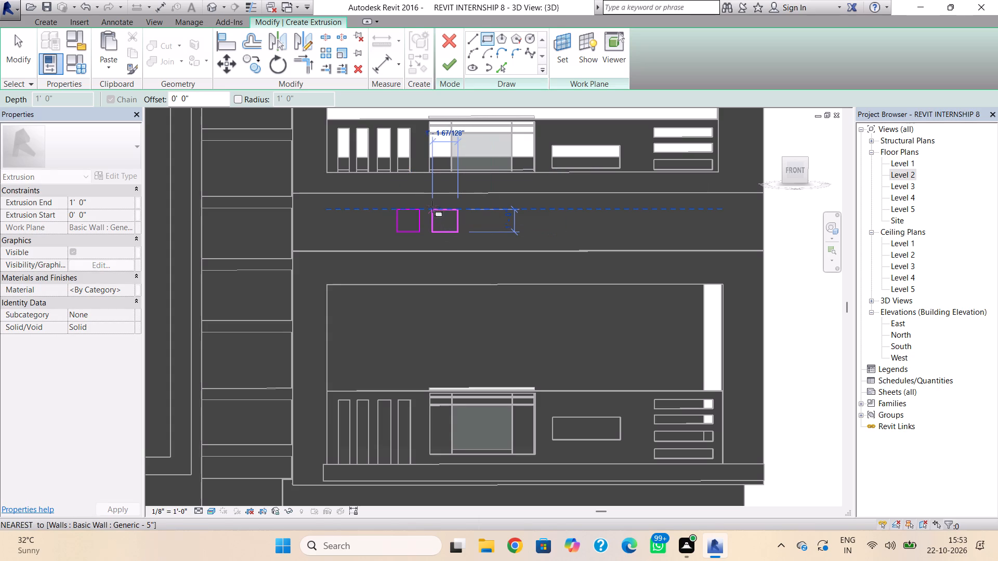
{"action": "left_click", "coordinate": [434, 206]}
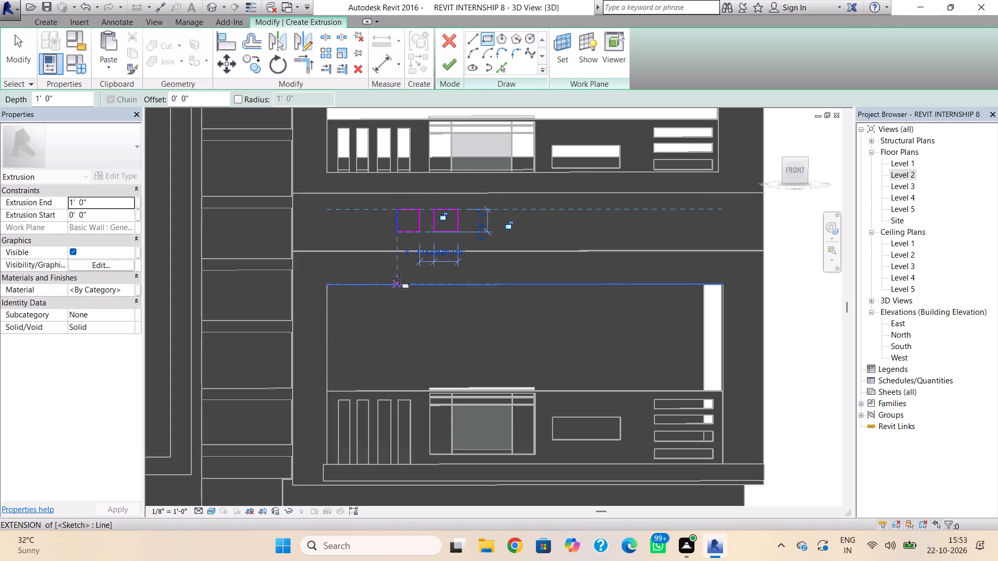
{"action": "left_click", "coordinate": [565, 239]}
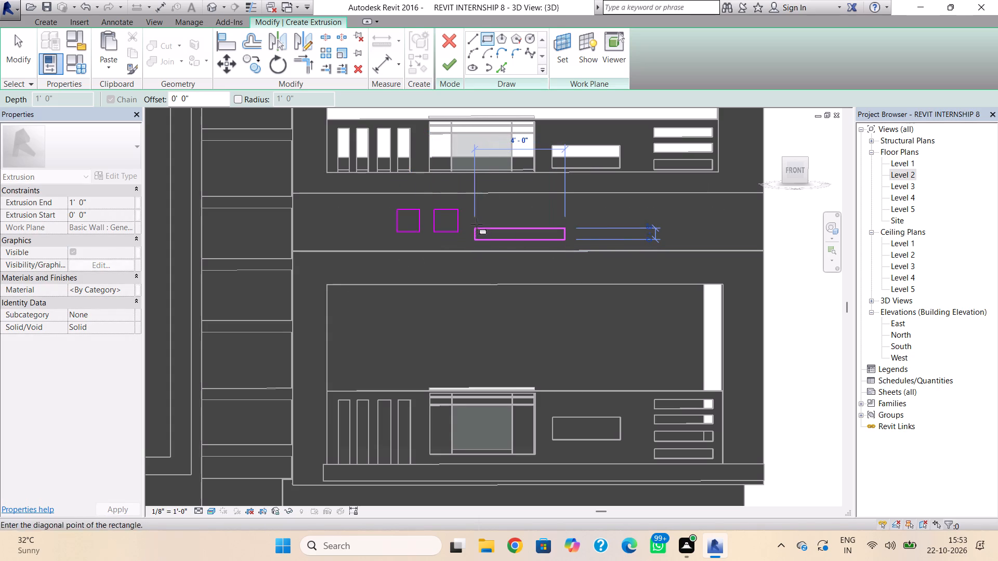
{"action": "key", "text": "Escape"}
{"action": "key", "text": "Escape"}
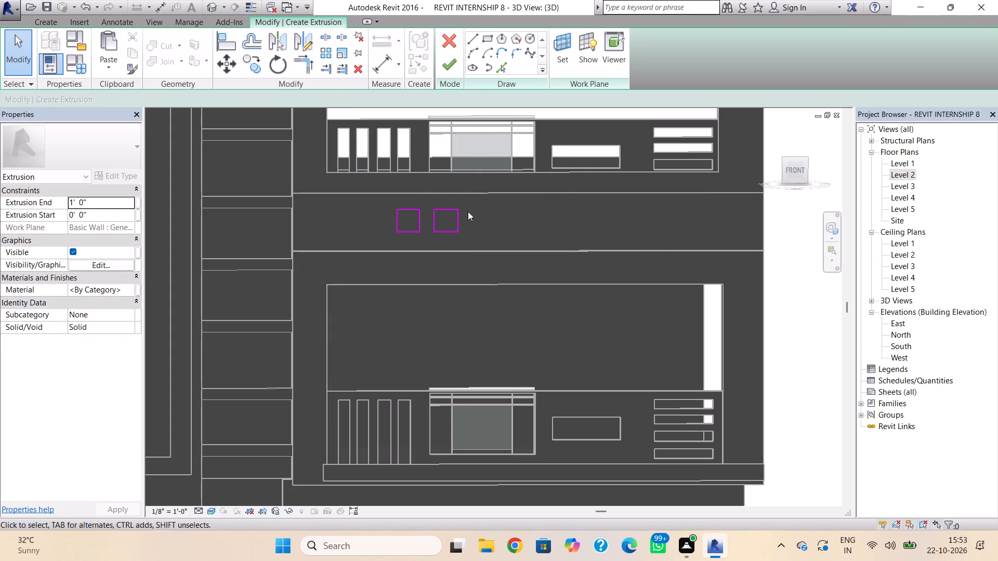
Delete the second of the two sketched squares on the band wall.
{"action": "left_click_drag", "start_coordinate": [468, 211], "coordinate": [430, 206]}
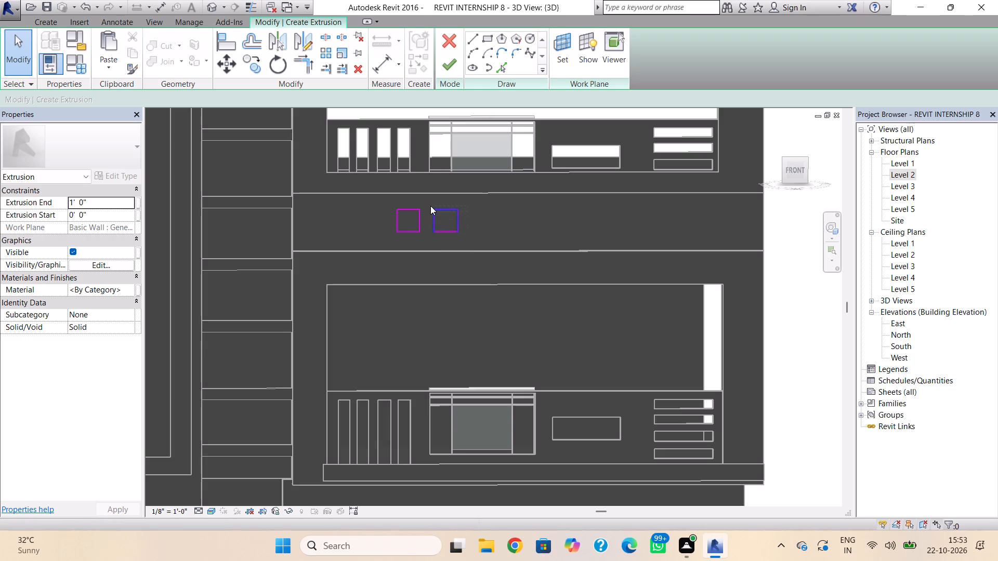
{"action": "left_click_drag", "start_coordinate": [430, 206], "coordinate": [428, 231]}
{"action": "left_click_drag", "start_coordinate": [461, 203], "coordinate": [447, 230]}
{"action": "left_click_drag", "start_coordinate": [447, 230], "coordinate": [433, 236]}
{"action": "key", "text": "Delete"}
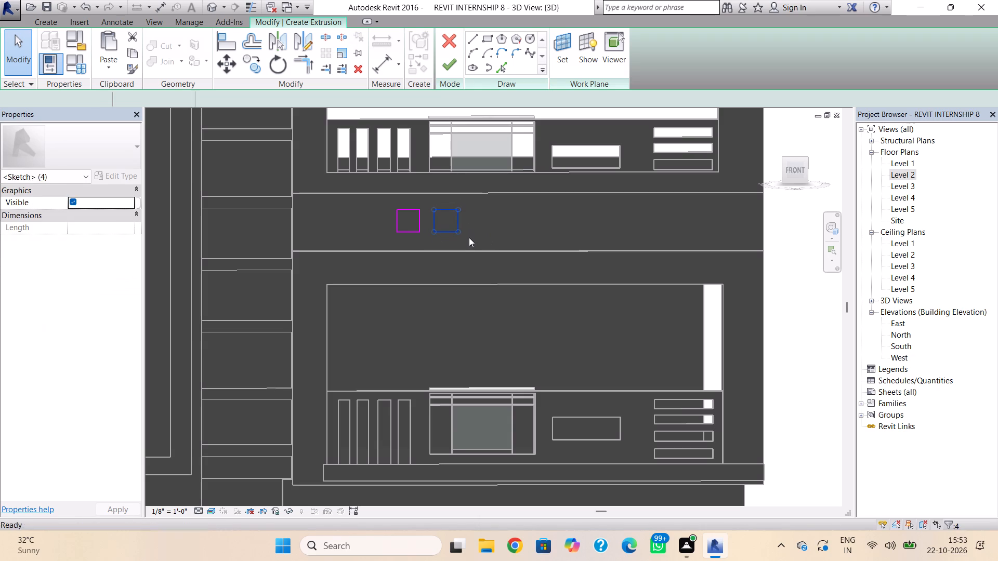
Copy the remaining 1' square and paste three evenly spaced copies in a horizontal row beside it along the band wall.
{"action": "left_click_drag", "start_coordinate": [435, 201], "coordinate": [433, 202]}
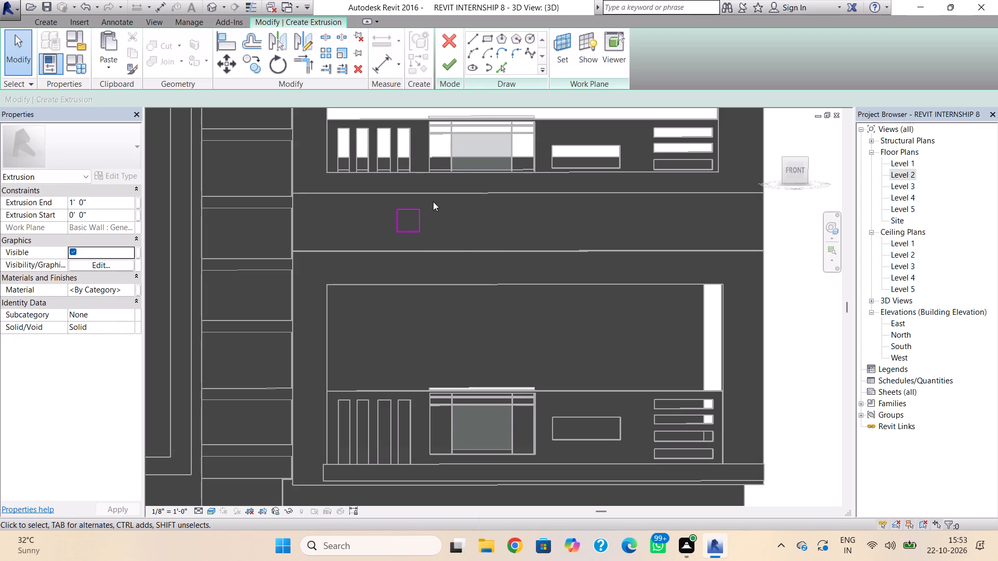
{"action": "left_click_drag", "start_coordinate": [433, 202], "coordinate": [393, 233]}
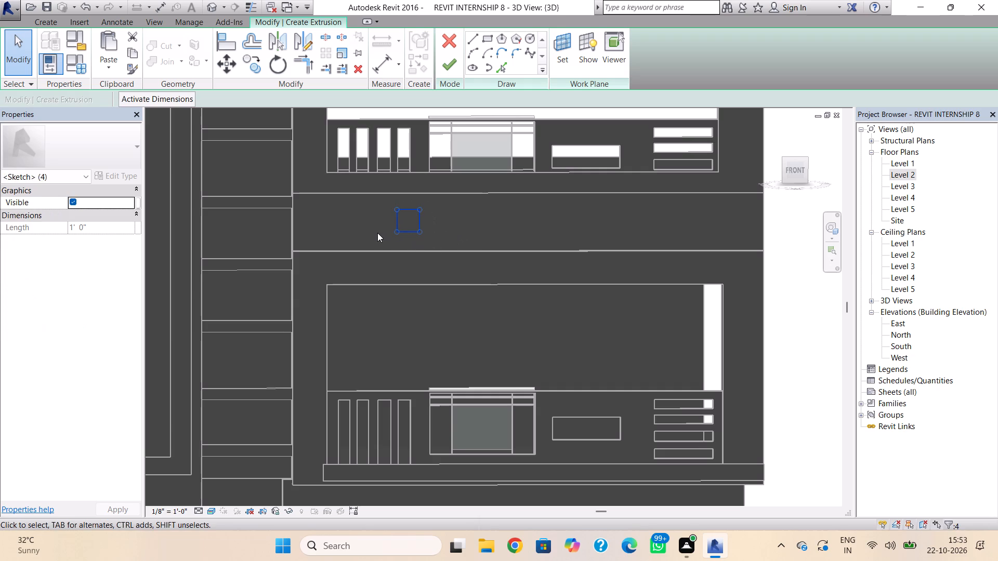
{"action": "key", "text": "ctrl+c"}
{"action": "key", "text": "ctrl+v"}
{"action": "left_click", "coordinate": [441, 234]}
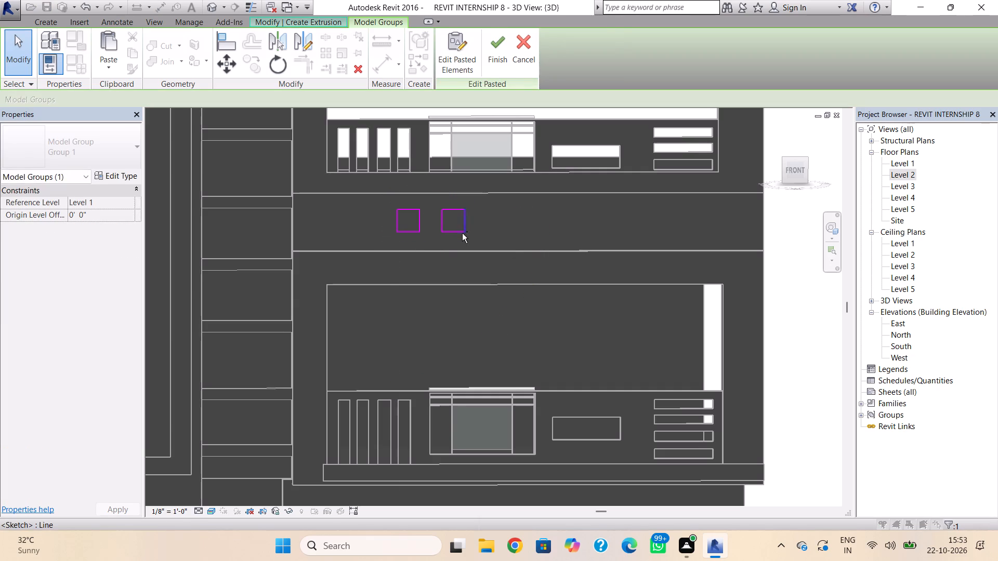
{"action": "key", "text": "ctrl+v"}
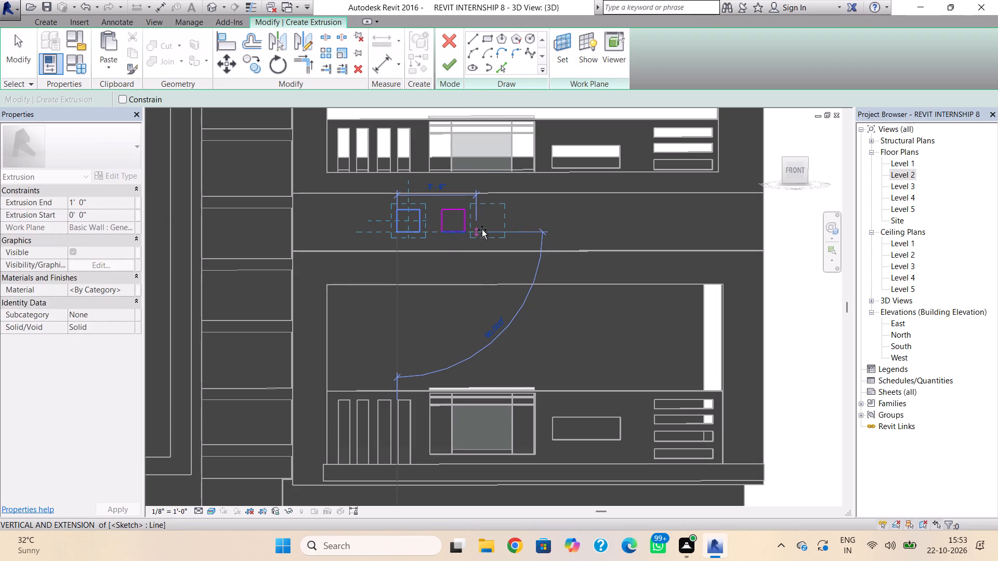
{"action": "left_click", "coordinate": [487, 230]}
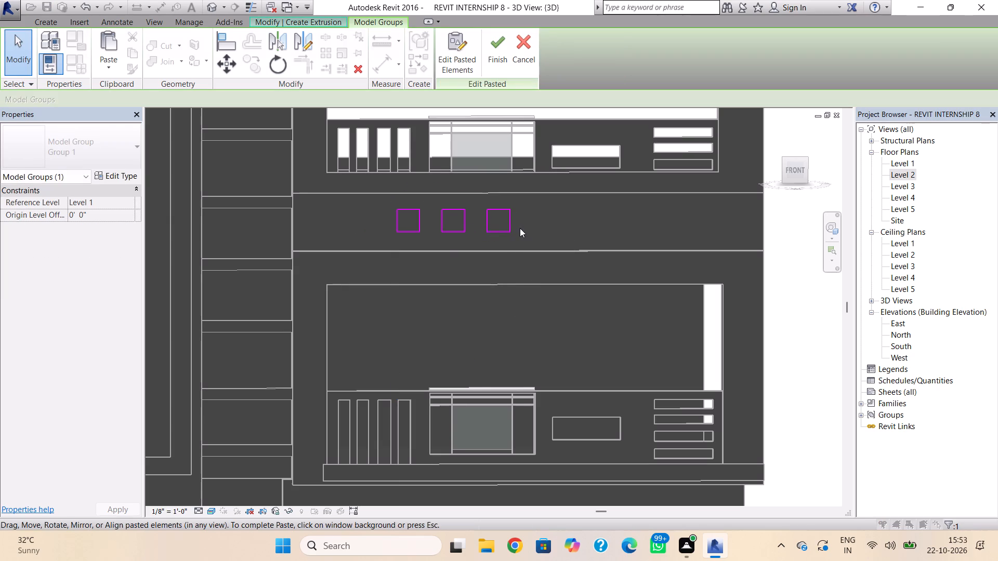
{"action": "key", "text": "ctrl+v"}
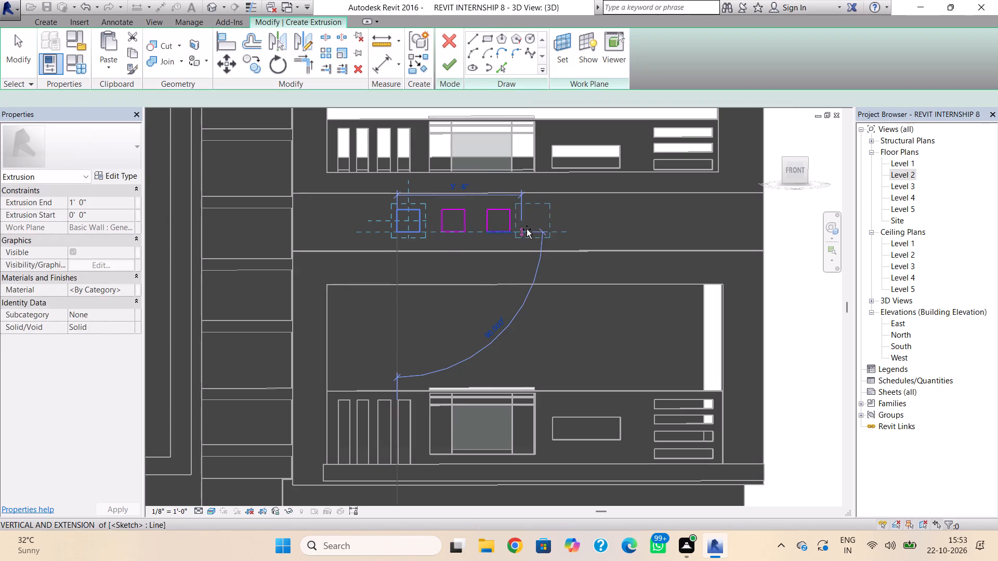
{"action": "left_click", "coordinate": [531, 229]}
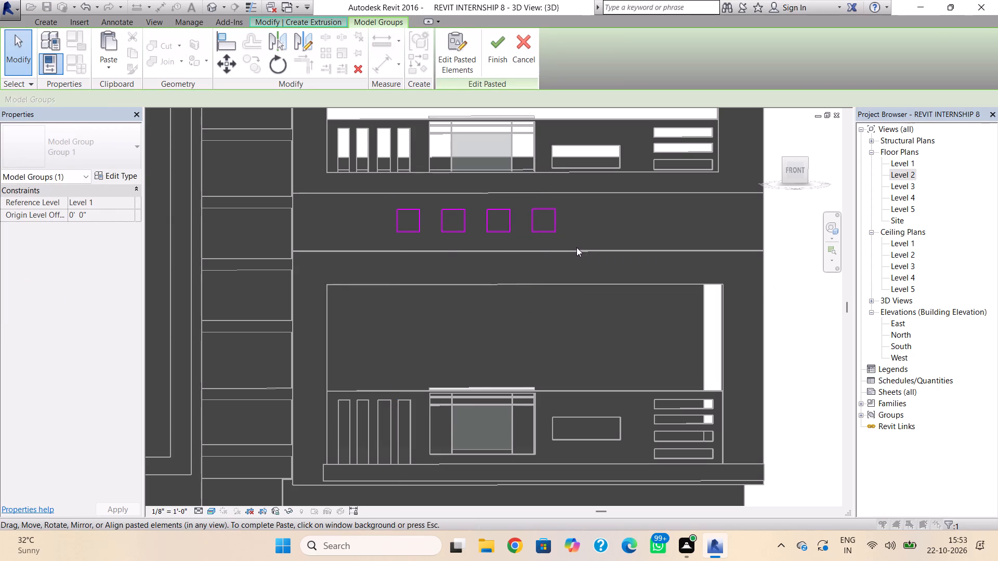
{"action": "key", "text": "Escape"}
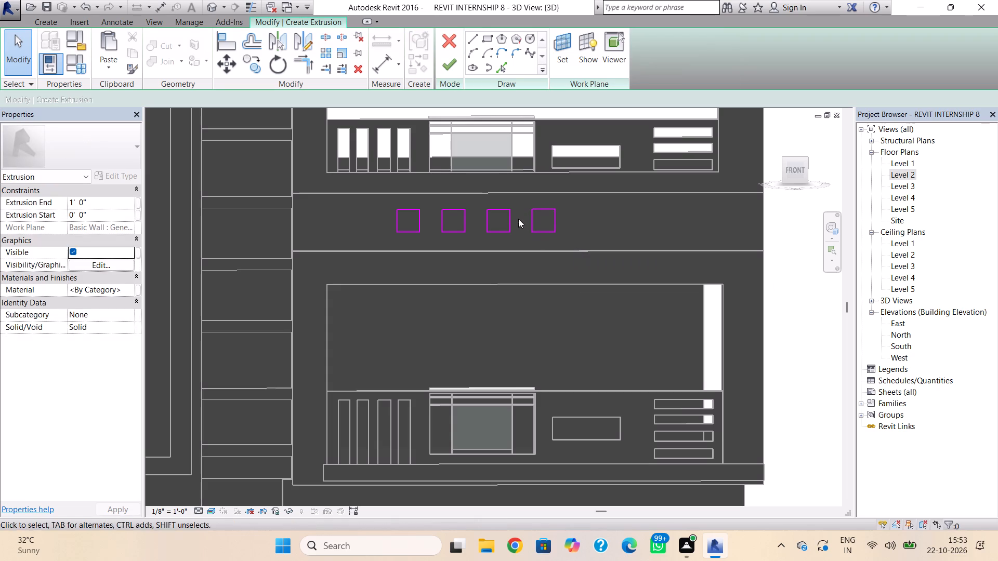
Nudge the second square of the row closer to the first, closing the blank notification window that covers the model.
{"action": "left_click_drag", "start_coordinate": [474, 201], "coordinate": [464, 229]}
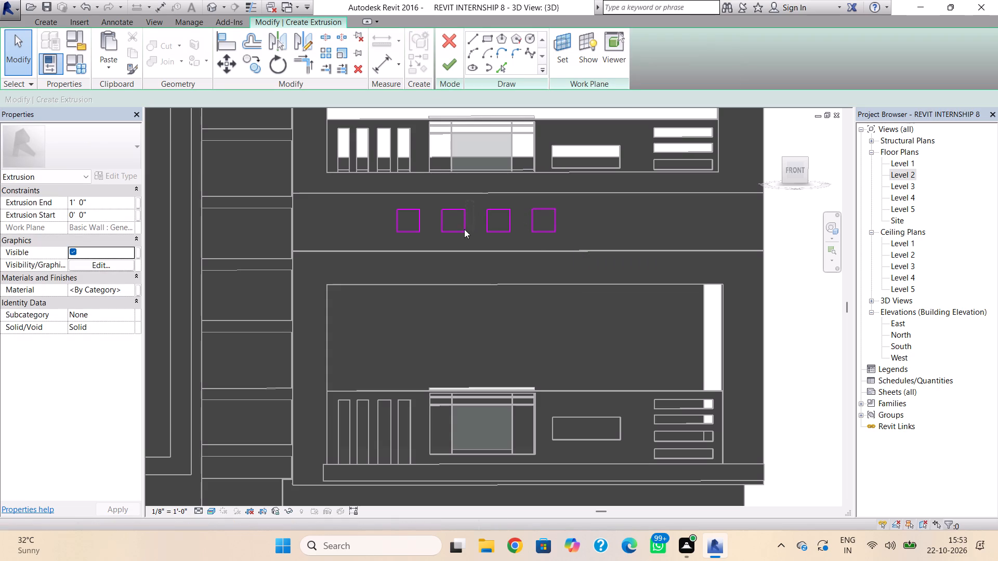
{"action": "left_click_drag", "start_coordinate": [464, 229], "coordinate": [439, 236]}
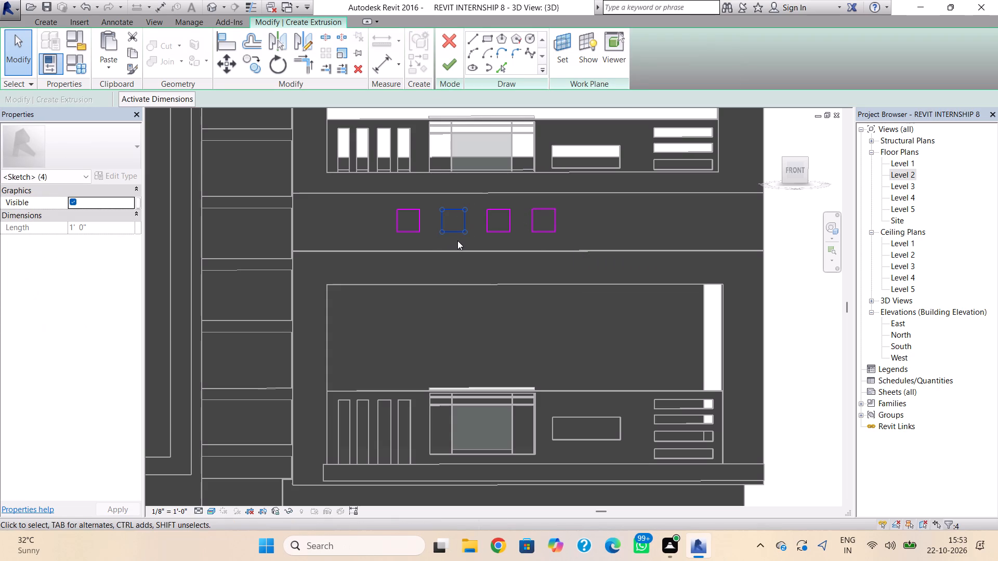
{"action": "key", "text": "Left"}
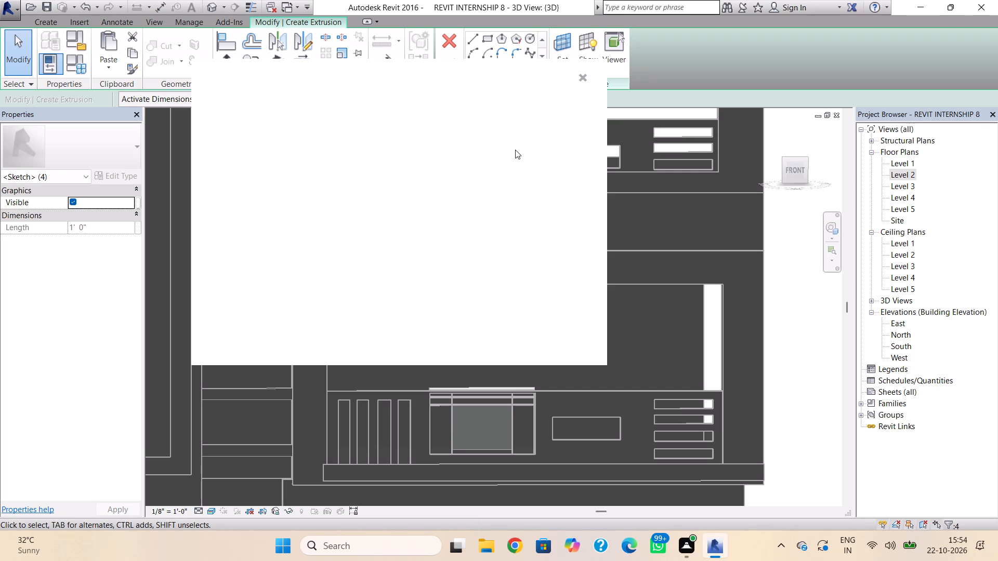
{"action": "left_click", "coordinate": [580, 78]}
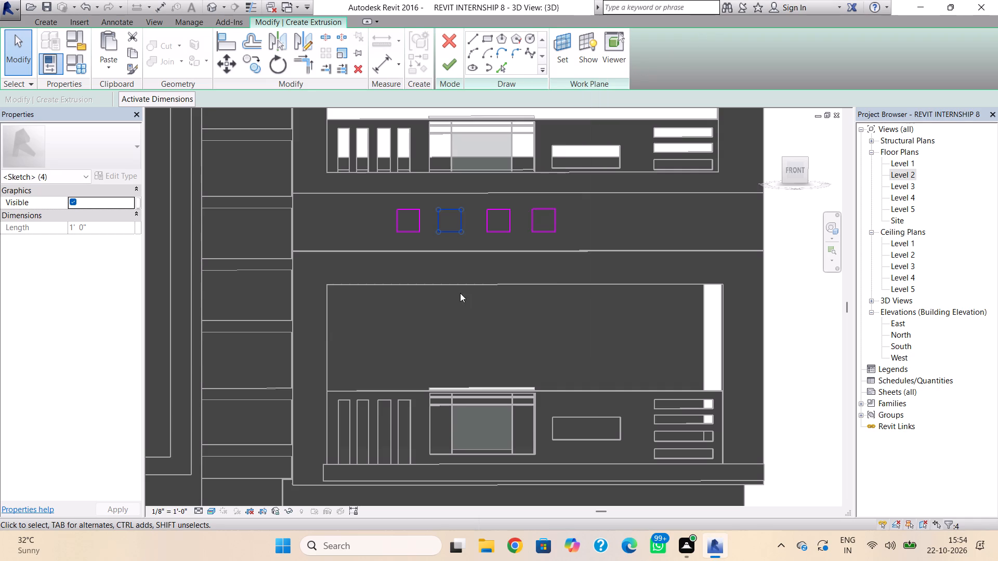
{"action": "key", "text": "Left"}
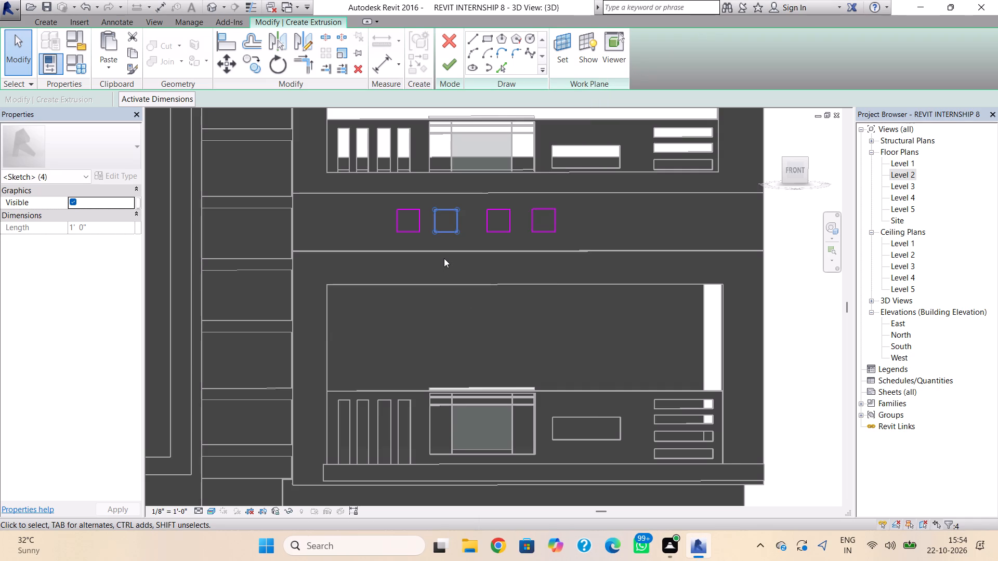
{"action": "key", "text": "Left"}
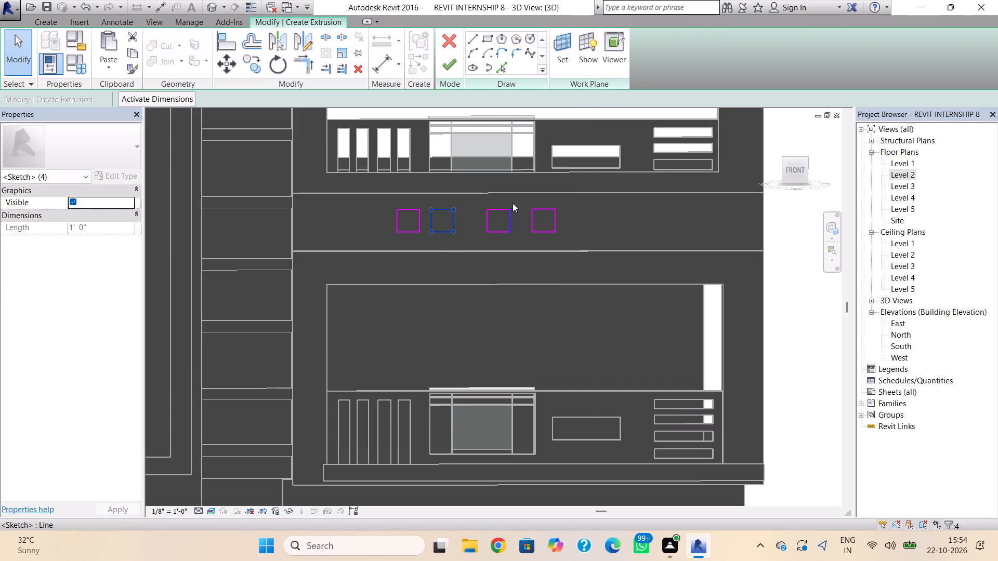
Nudge the third square of the row closer to the second to narrow the gap between them.
{"action": "left_click_drag", "start_coordinate": [514, 203], "coordinate": [480, 234]}
{"action": "key", "text": "Left"}
{"action": "key", "text": "Left"}
{"action": "key", "text": "Left"}
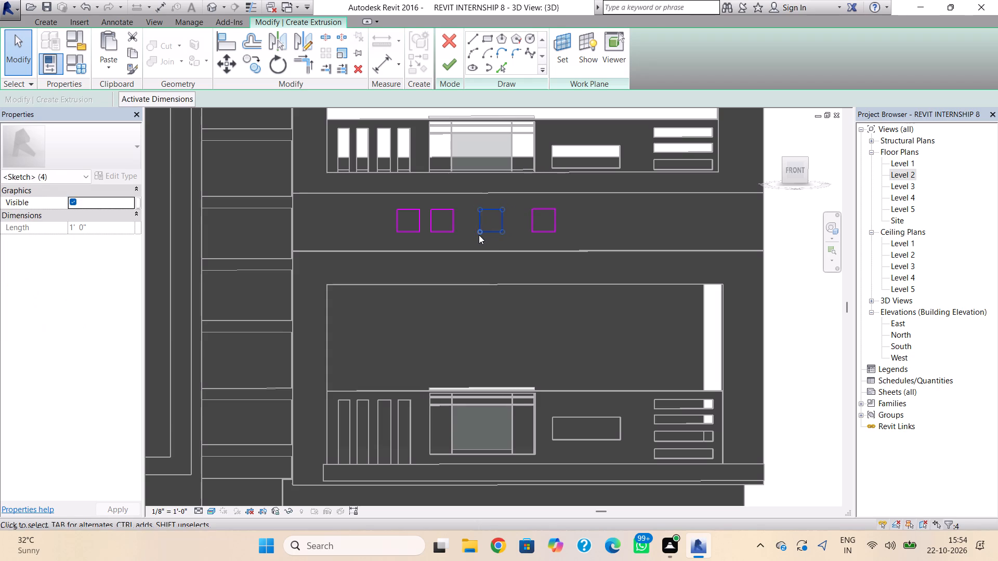
{"action": "key", "text": "Left"}
{"action": "key", "text": "Left"}
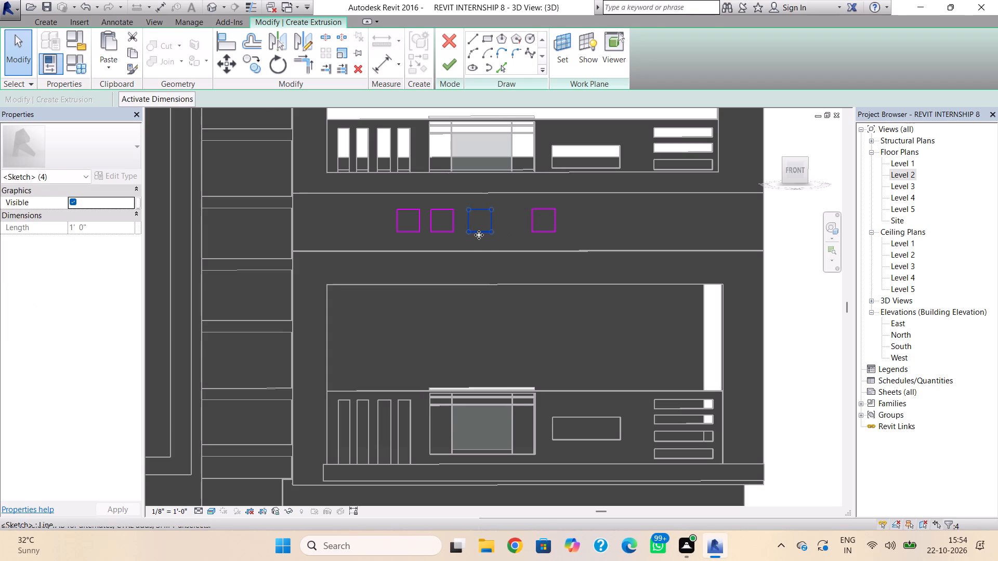
{"action": "scroll", "coordinate": [479, 235], "scroll_direction": "up", "scroll_amount": 6}
{"action": "key", "text": "Left"}
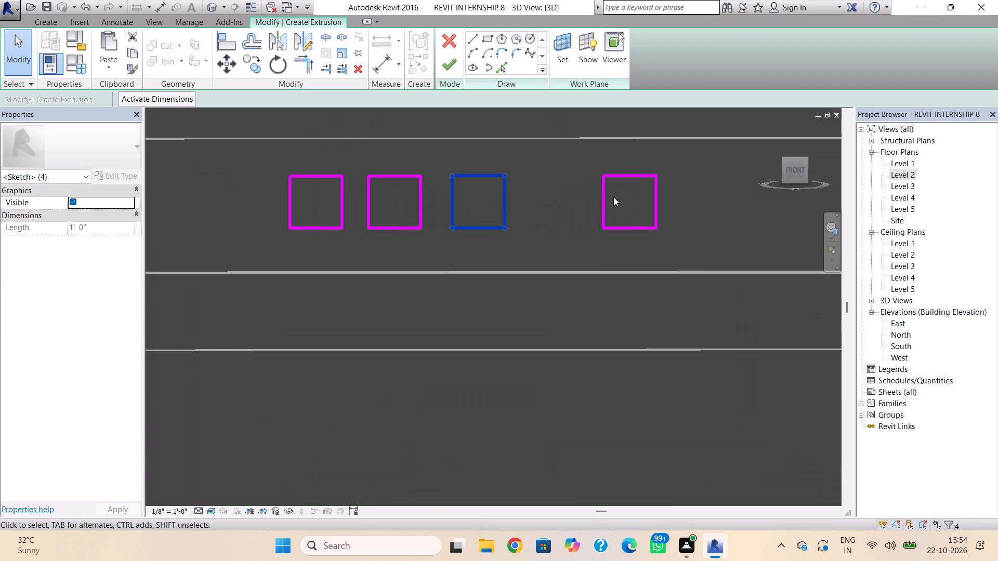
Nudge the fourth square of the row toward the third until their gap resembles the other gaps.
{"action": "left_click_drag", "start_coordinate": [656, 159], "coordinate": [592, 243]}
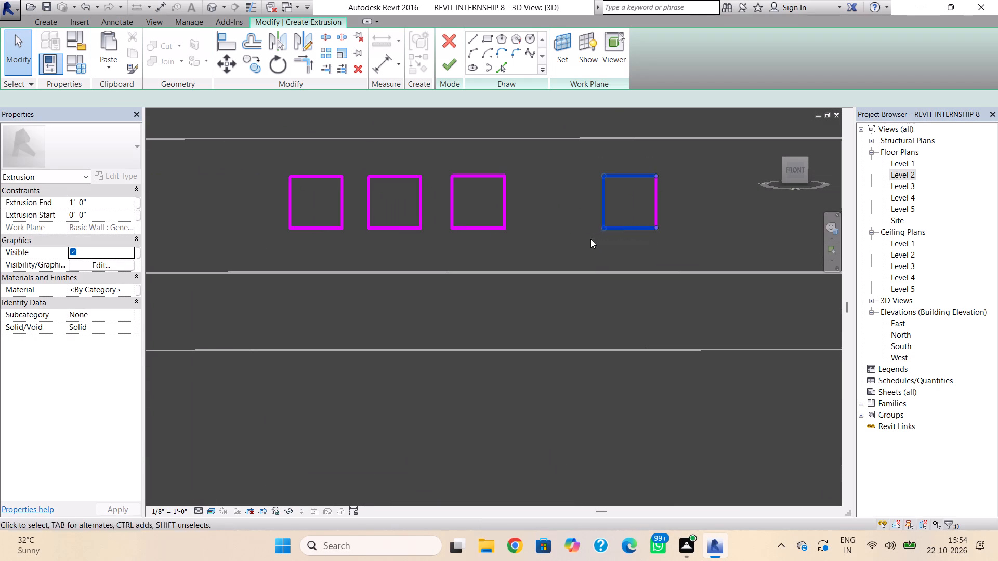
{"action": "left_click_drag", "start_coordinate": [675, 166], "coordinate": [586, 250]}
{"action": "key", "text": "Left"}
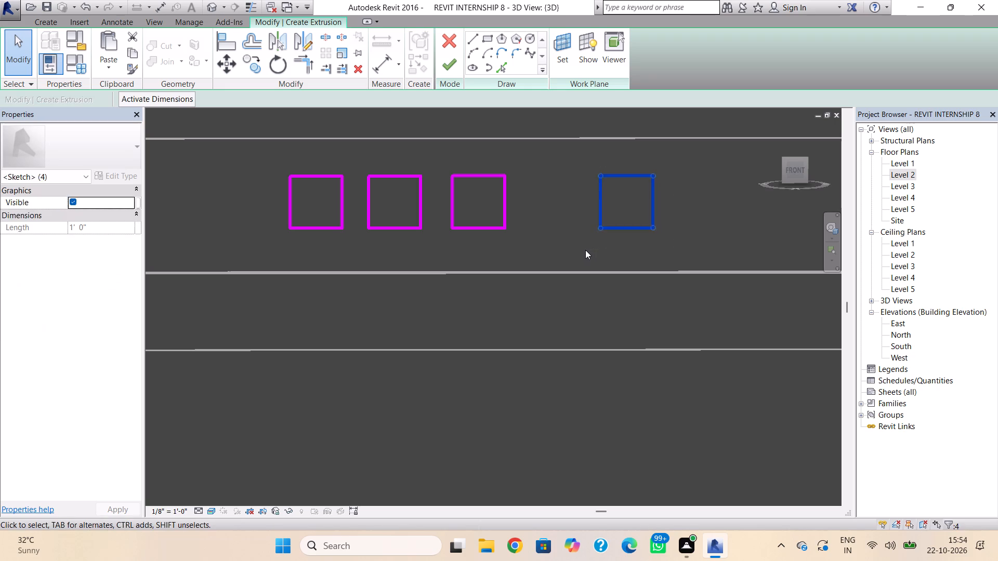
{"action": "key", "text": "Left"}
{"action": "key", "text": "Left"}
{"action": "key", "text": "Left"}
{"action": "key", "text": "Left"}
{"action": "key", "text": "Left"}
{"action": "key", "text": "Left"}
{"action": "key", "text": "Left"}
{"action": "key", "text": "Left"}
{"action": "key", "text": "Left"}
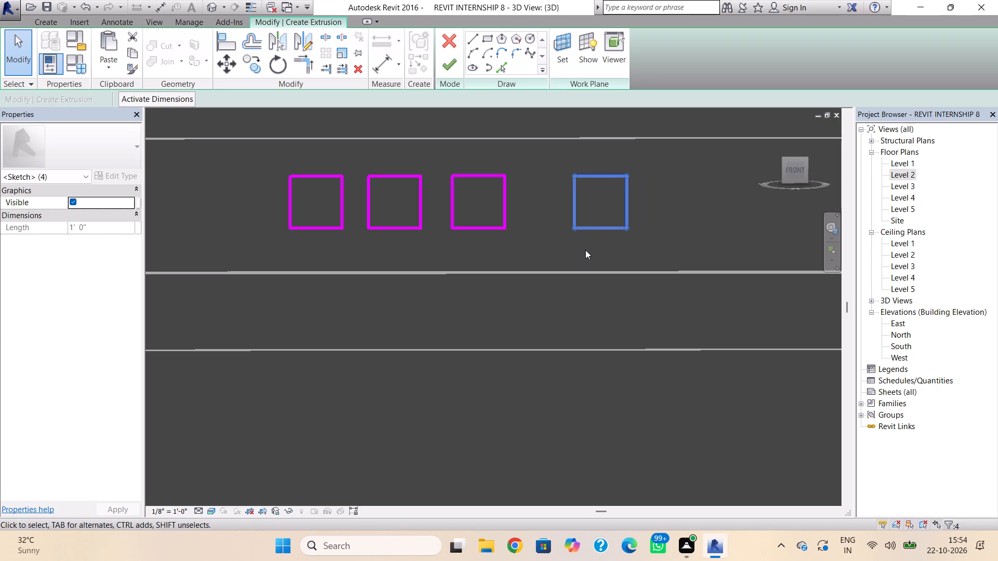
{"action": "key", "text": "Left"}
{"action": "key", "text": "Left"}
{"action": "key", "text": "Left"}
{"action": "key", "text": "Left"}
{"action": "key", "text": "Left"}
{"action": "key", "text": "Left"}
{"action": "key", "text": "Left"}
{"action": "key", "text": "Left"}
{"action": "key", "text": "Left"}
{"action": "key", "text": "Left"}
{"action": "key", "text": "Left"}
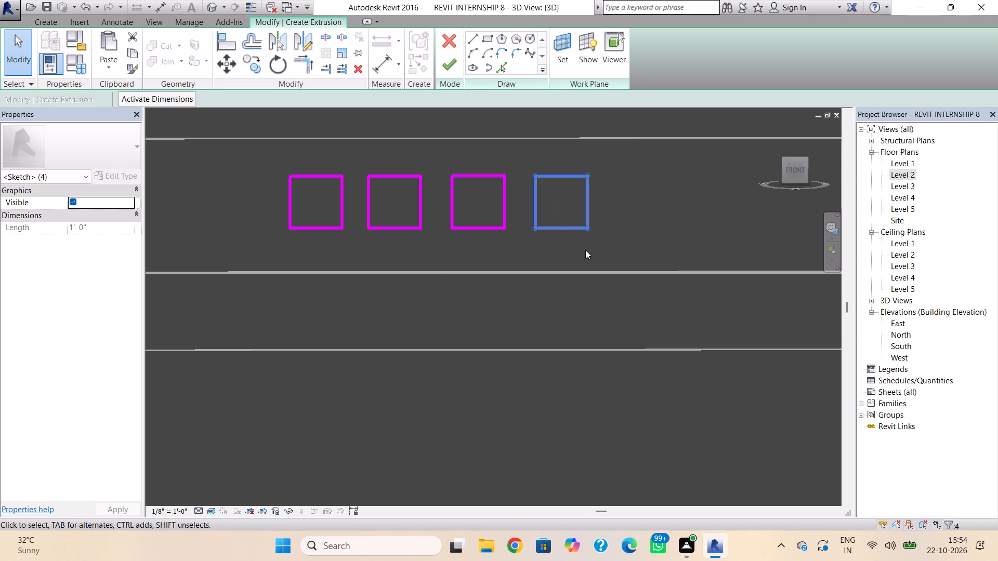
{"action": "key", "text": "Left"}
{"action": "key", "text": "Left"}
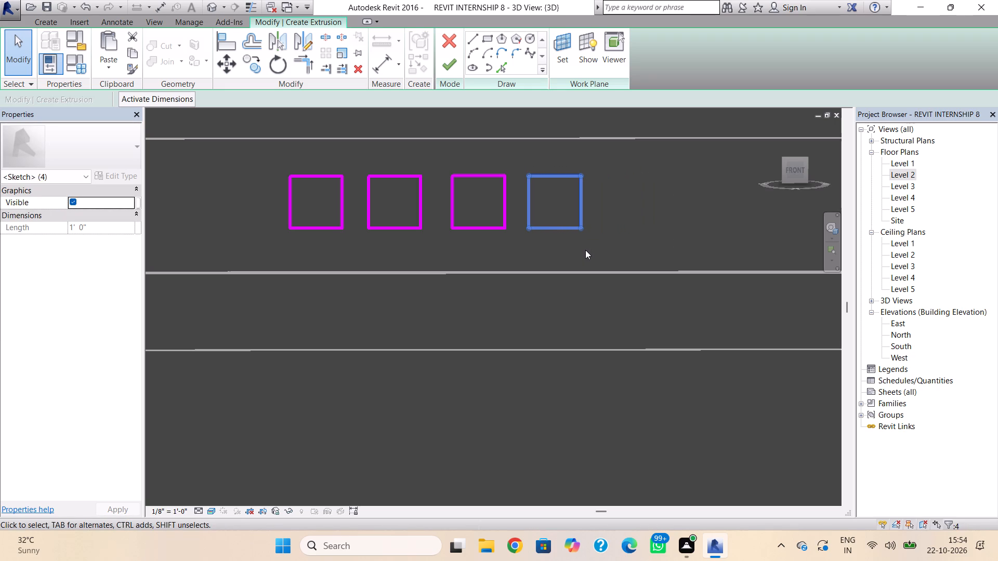
Delete the fourth square, leaving three squares in the row.
{"action": "key", "text": "Delete"}
Nudge the third square slightly closer to the second so the three squares are evenly spaced.
{"action": "scroll", "coordinate": [585, 253], "scroll_direction": "down", "scroll_amount": 5}
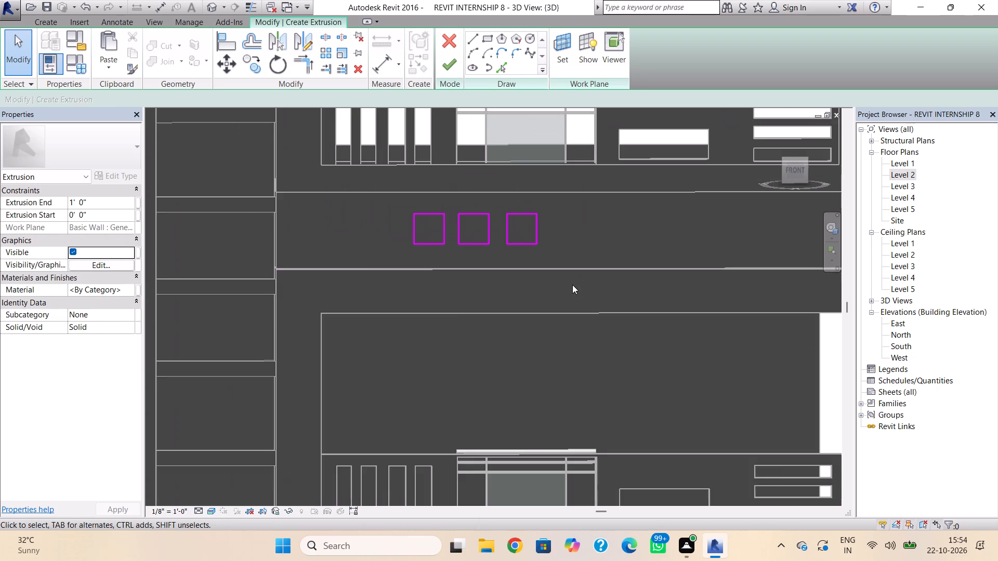
{"action": "left_click_drag", "start_coordinate": [558, 213], "coordinate": [517, 256]}
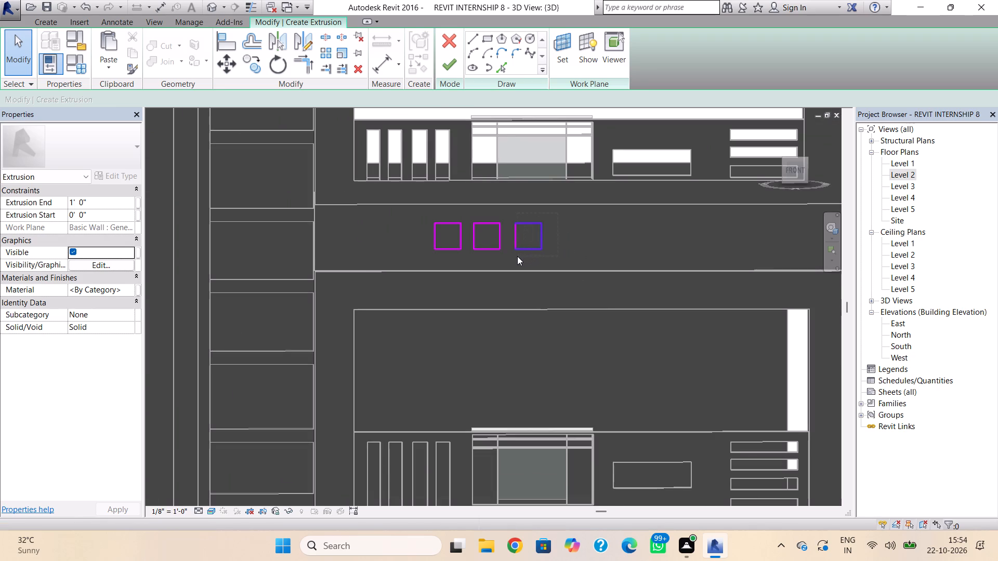
{"action": "left_click_drag", "start_coordinate": [517, 256], "coordinate": [514, 256]}
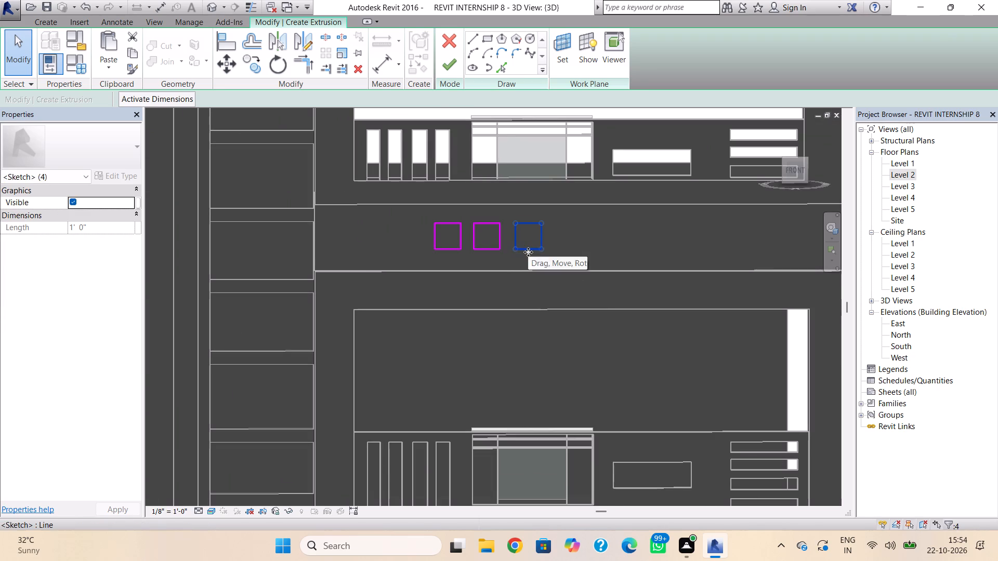
{"action": "key", "text": "Left"}
{"action": "left_click", "coordinate": [615, 238]}
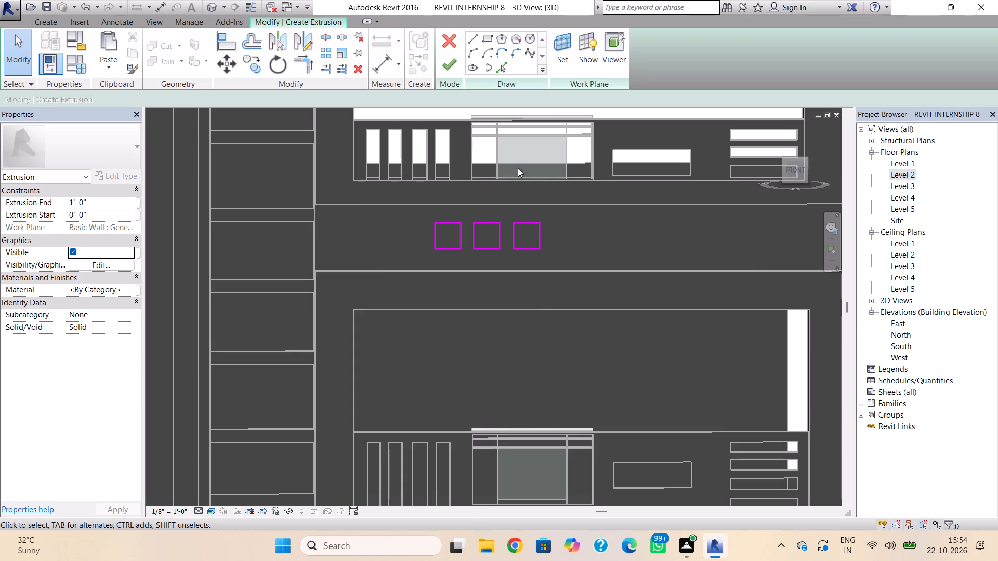
Sketch three narrow vertical rectangles on the band wall beside the squares, each about 4 to 5 inches wide and 1' 10" high.
{"action": "scroll", "coordinate": [598, 212], "scroll_direction": "down", "scroll_amount": 2}
{"action": "middle_click_drag", "start_coordinate": [556, 237], "coordinate": [413, 277]}
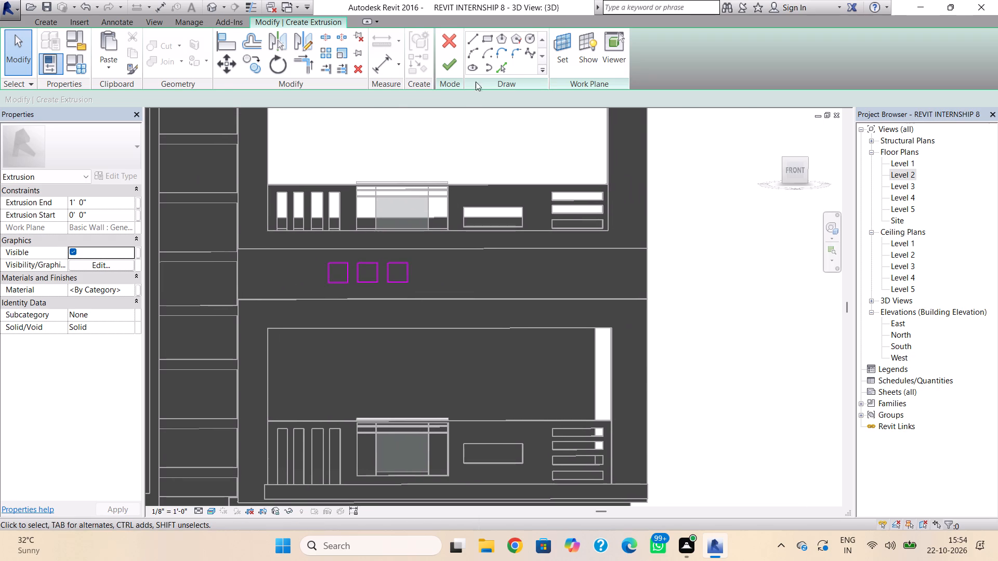
{"action": "left_click", "coordinate": [482, 42]}
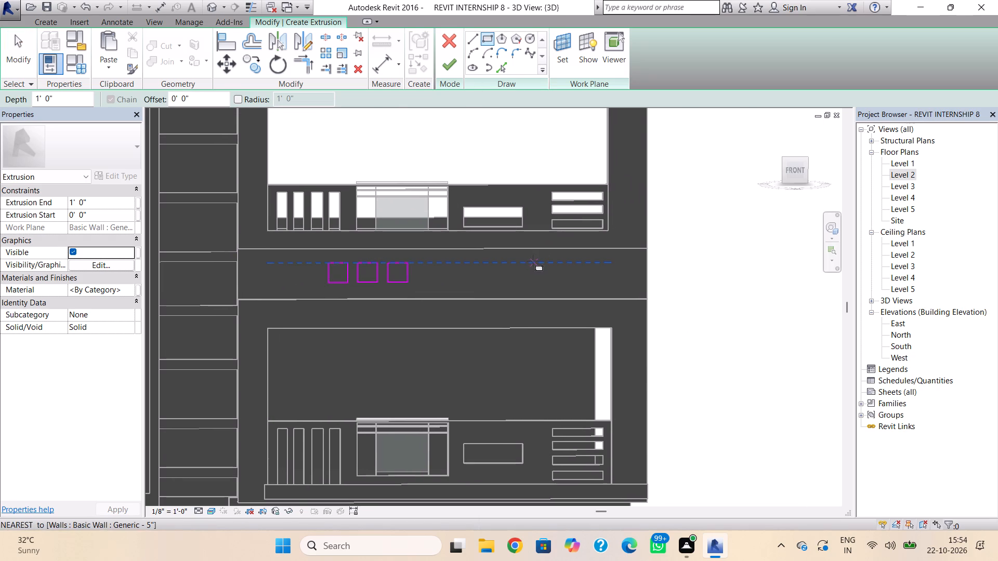
{"action": "left_click", "coordinate": [529, 258]}
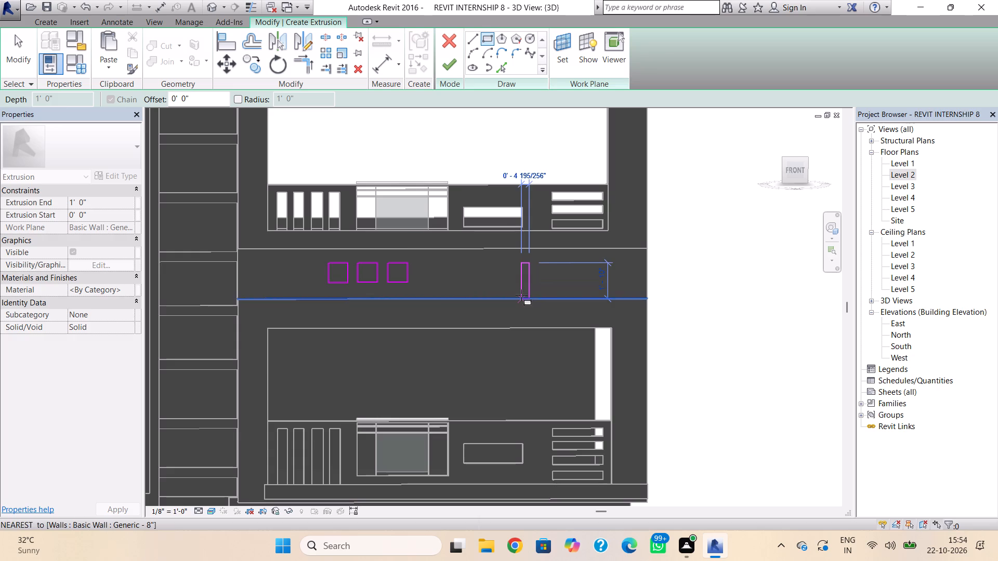
{"action": "left_click", "coordinate": [521, 295]}
{"action": "left_click", "coordinate": [539, 262]}
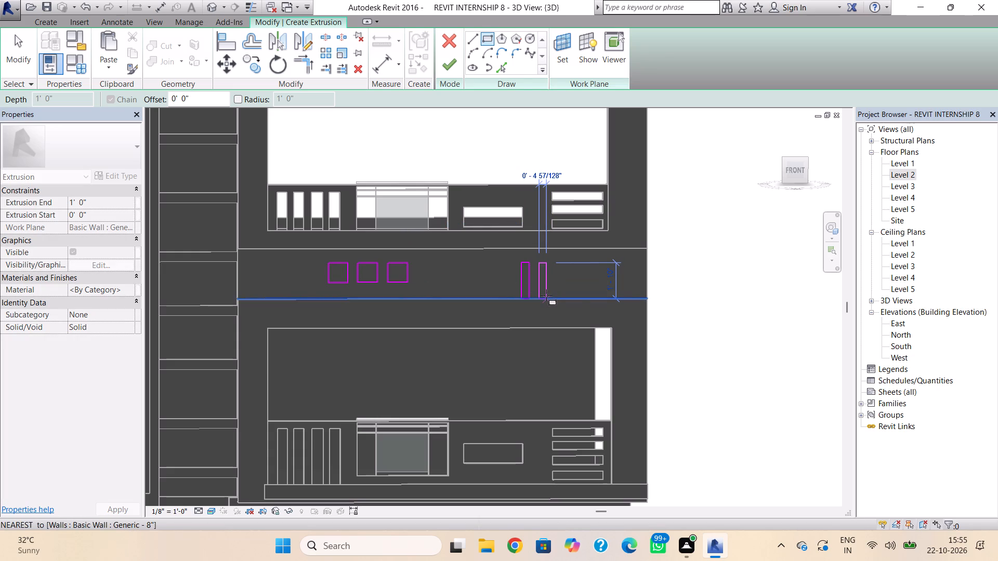
{"action": "left_click", "coordinate": [546, 295]}
{"action": "key", "text": "Escape"}
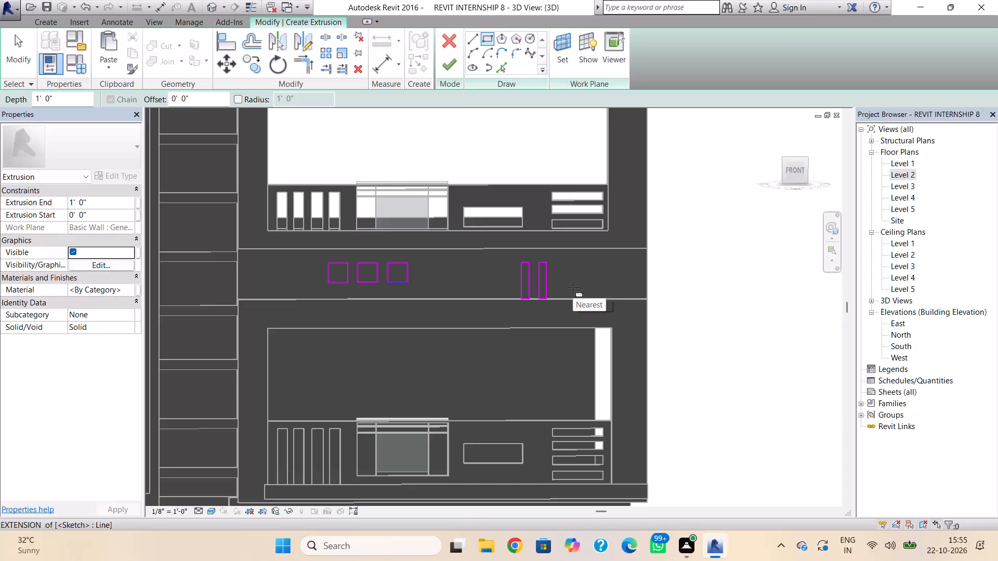
{"action": "left_click", "coordinate": [556, 264]}
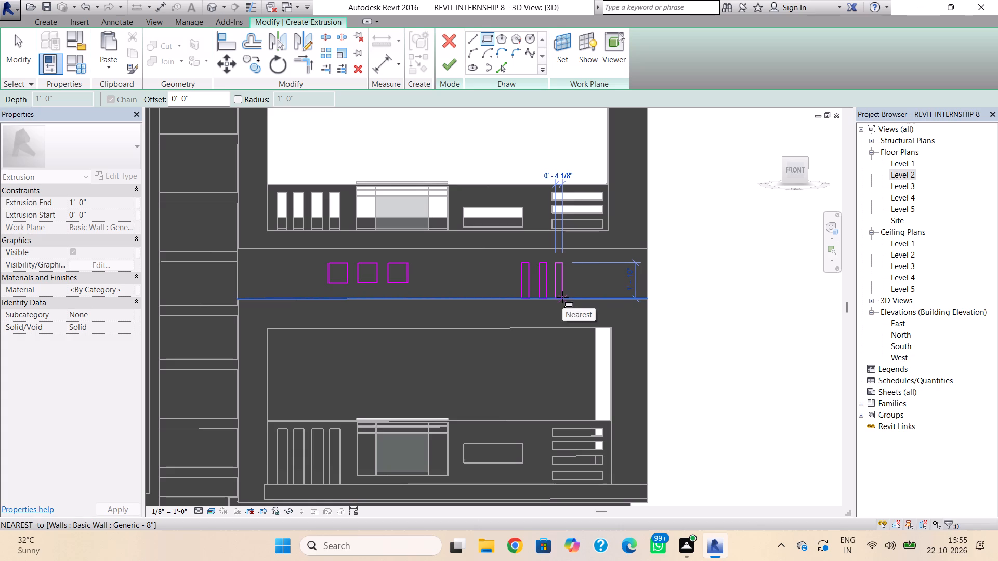
{"action": "left_click", "coordinate": [562, 297]}
{"action": "key", "text": "Escape"}
{"action": "scroll", "coordinate": [586, 268], "scroll_direction": "up", "scroll_amount": 6}
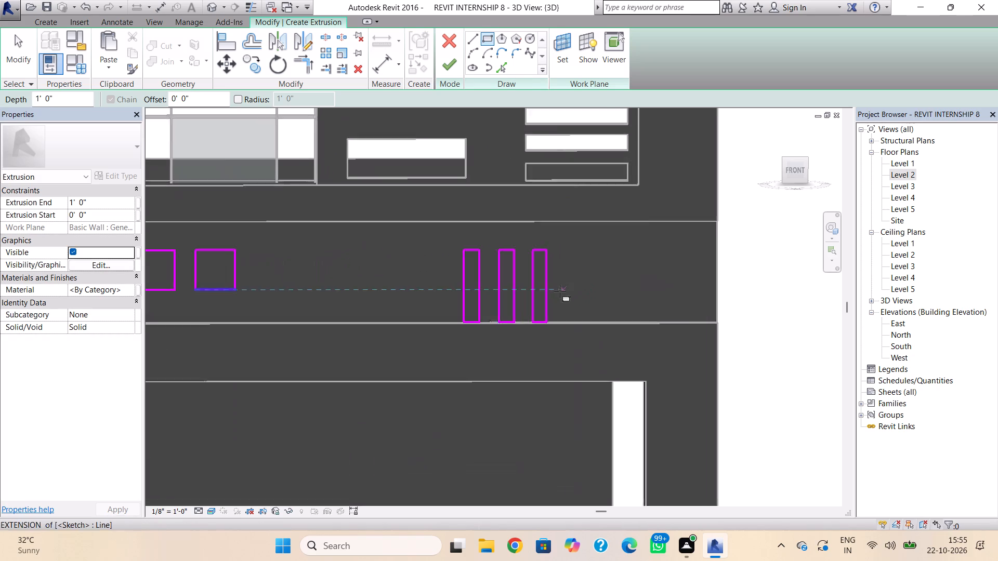
{"action": "scroll", "coordinate": [492, 339], "scroll_direction": "up", "scroll_amount": 4}
{"action": "key", "text": "Escape"}
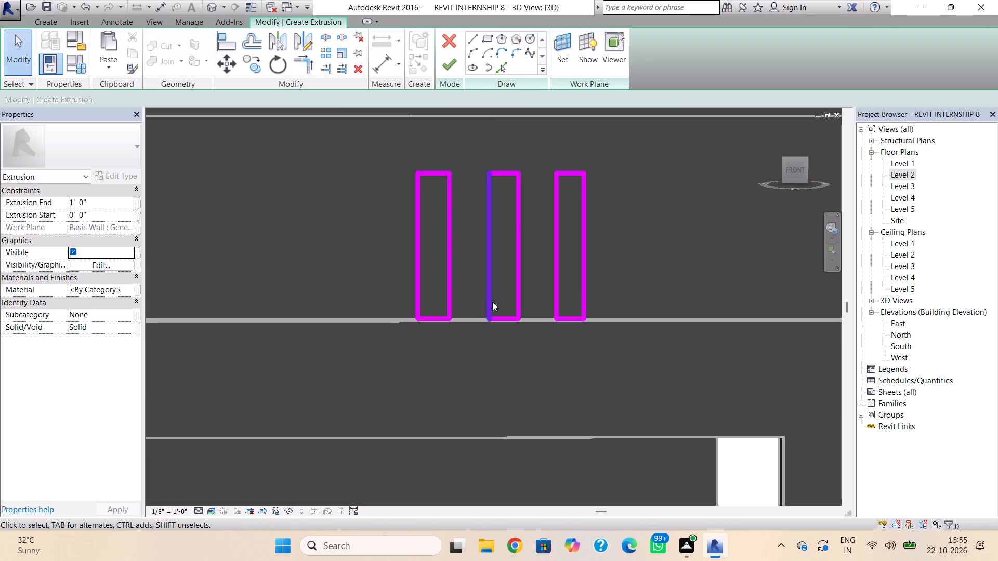
{"action": "key", "text": "Escape"}
Fine-tune the width of the first narrow rectangle by nudging its edge facing the second rectangle.
{"action": "left_click", "coordinate": [450, 284]}
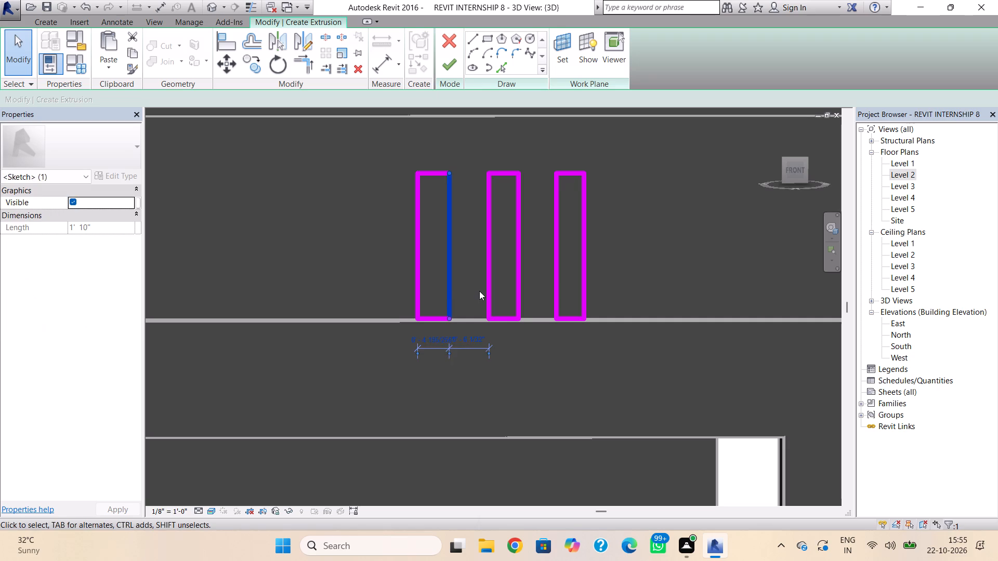
{"action": "key", "text": "Left"}
{"action": "left_click", "coordinate": [479, 278]}
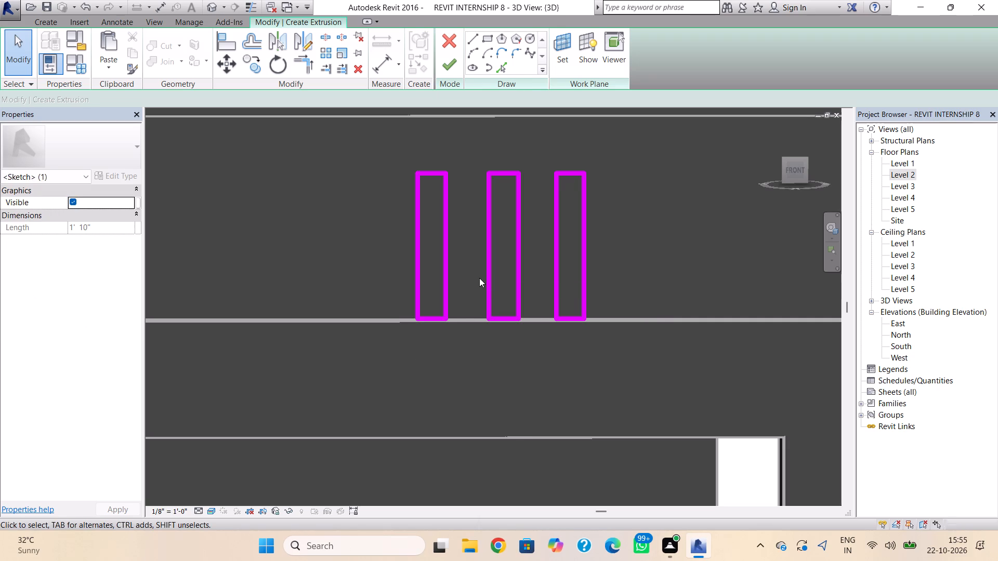
{"action": "scroll", "coordinate": [447, 282], "scroll_direction": "up", "scroll_amount": 2}
{"action": "left_click", "coordinate": [447, 282]}
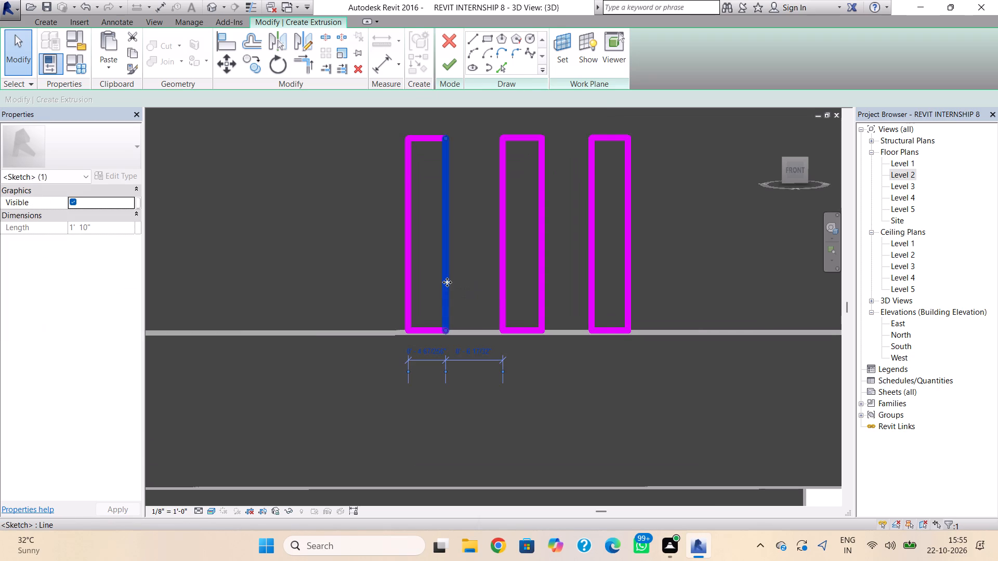
{"action": "scroll", "coordinate": [447, 282], "scroll_direction": "up", "scroll_amount": 4}
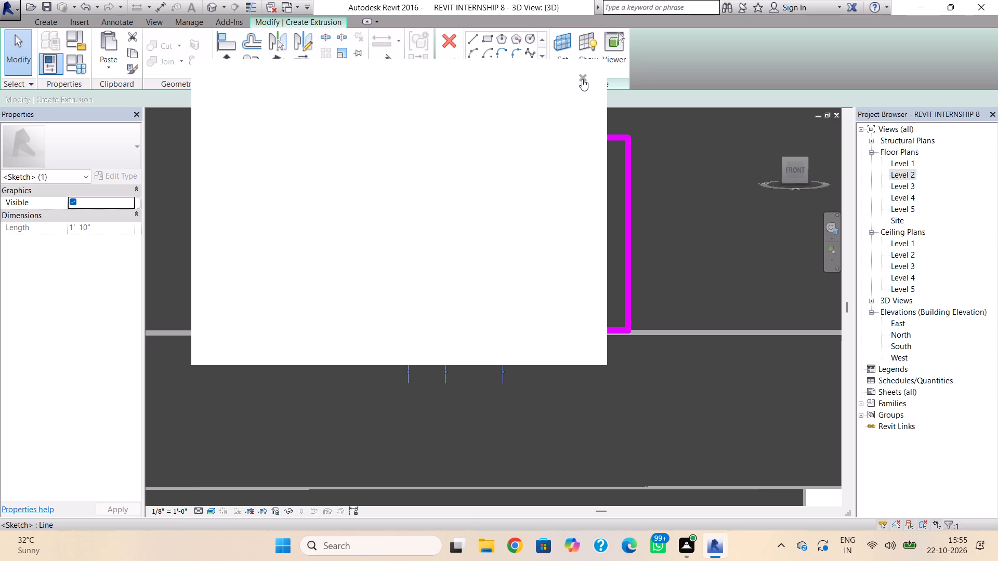
{"action": "left_click", "coordinate": [583, 79]}
{"action": "scroll", "coordinate": [497, 253], "scroll_direction": "up", "scroll_amount": 3}
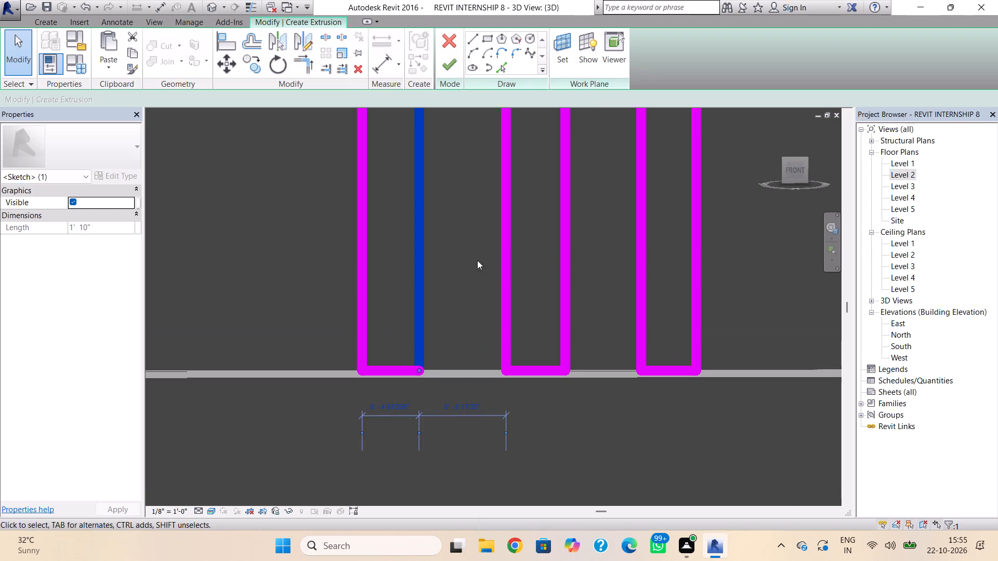
{"action": "key", "text": "Right"}
{"action": "key", "text": "Right"}
{"action": "scroll", "coordinate": [458, 266], "scroll_direction": "down", "scroll_amount": 4}
{"action": "left_click", "coordinate": [478, 252]}
Nudge both vertical edges of the second narrow rectangle toward the first, narrowing the gap and roughly matching the first one's width.
{"action": "left_click", "coordinate": [491, 253]}
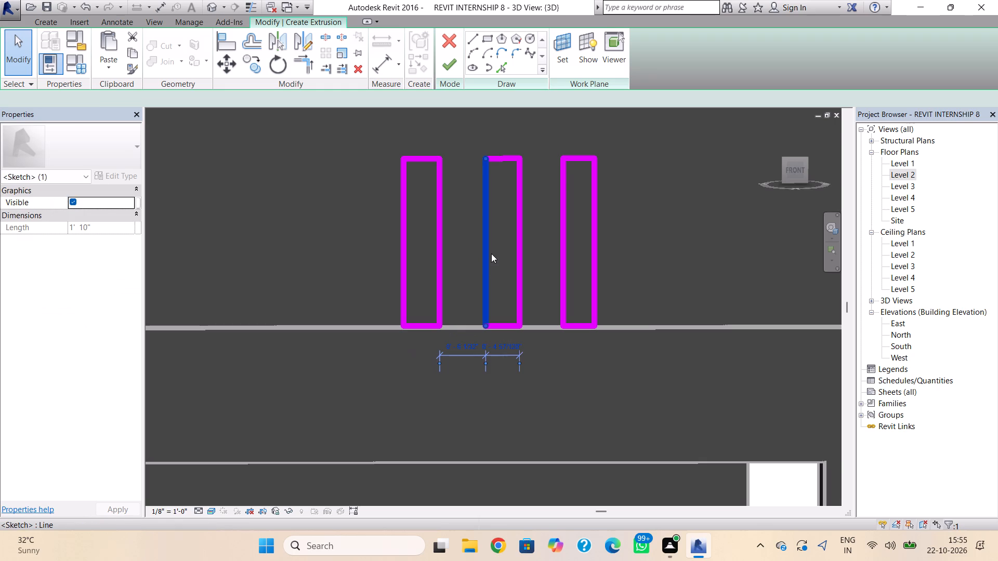
{"action": "key", "text": "Left"}
{"action": "key", "text": "Left"}
{"action": "key", "text": "Left"}
{"action": "key", "text": "Left"}
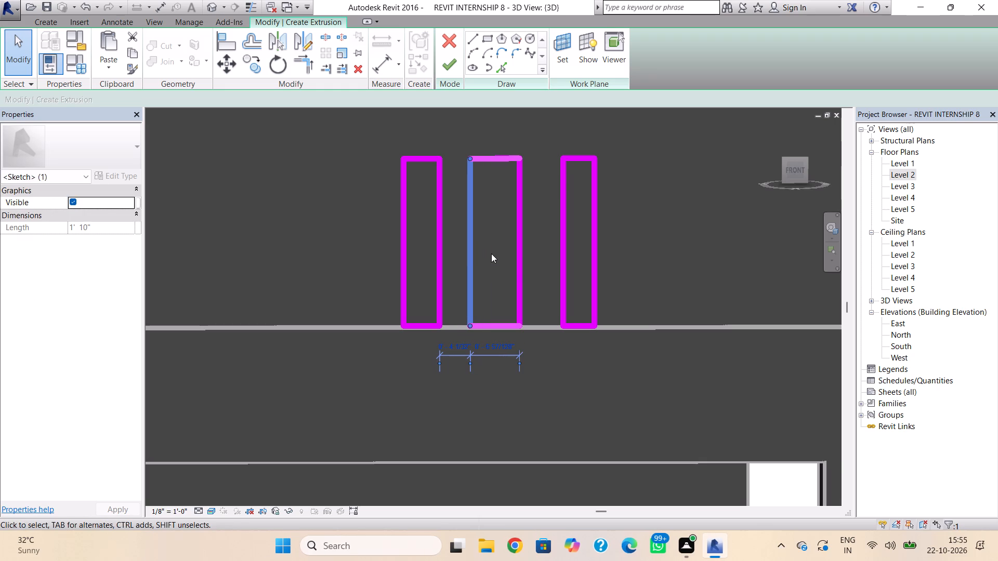
{"action": "left_click", "coordinate": [516, 249]}
{"action": "key", "text": "Right"}
{"action": "key", "text": "Right"}
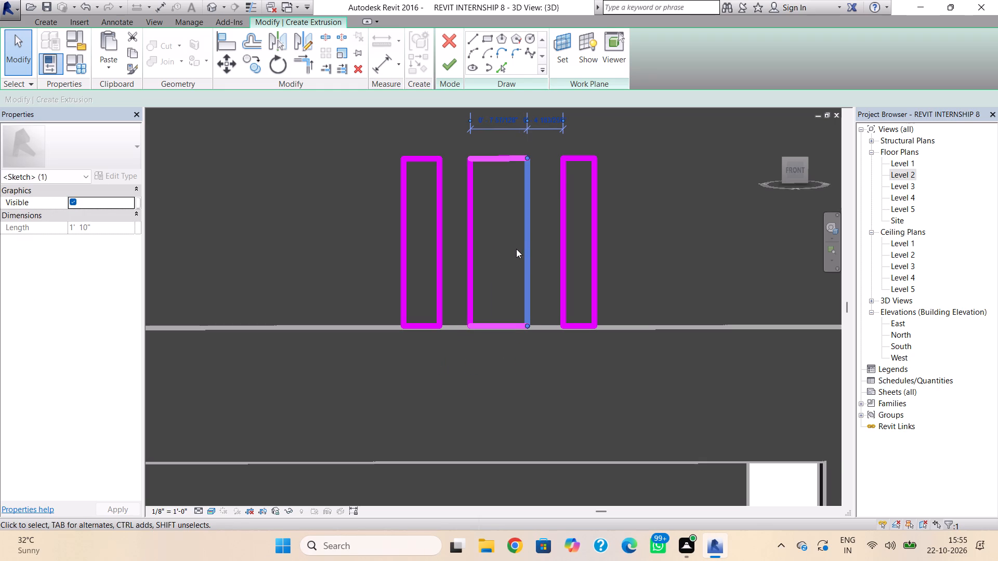
{"action": "key", "text": "Left"}
{"action": "key", "text": "Left"}
{"action": "key", "text": "Left"}
{"action": "key", "text": "Left"}
{"action": "key", "text": "Left"}
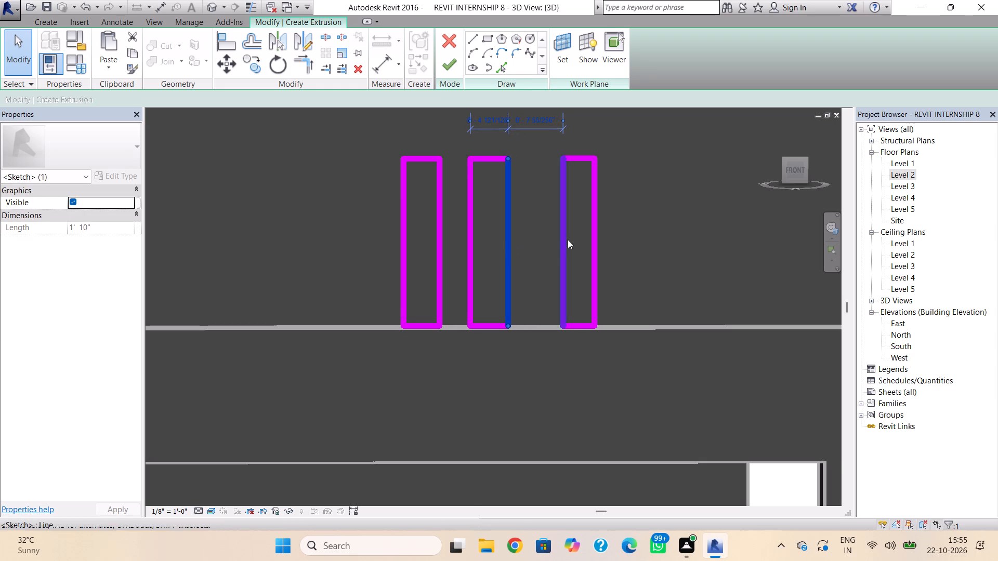
Nudge both vertical edges of the third narrow rectangle toward the second so its gap and width resemble the others.
{"action": "left_click", "coordinate": [566, 239]}
{"action": "key", "text": "Left"}
{"action": "key", "text": "Left"}
{"action": "key", "text": "Left"}
{"action": "key", "text": "Left"}
{"action": "key", "text": "Left"}
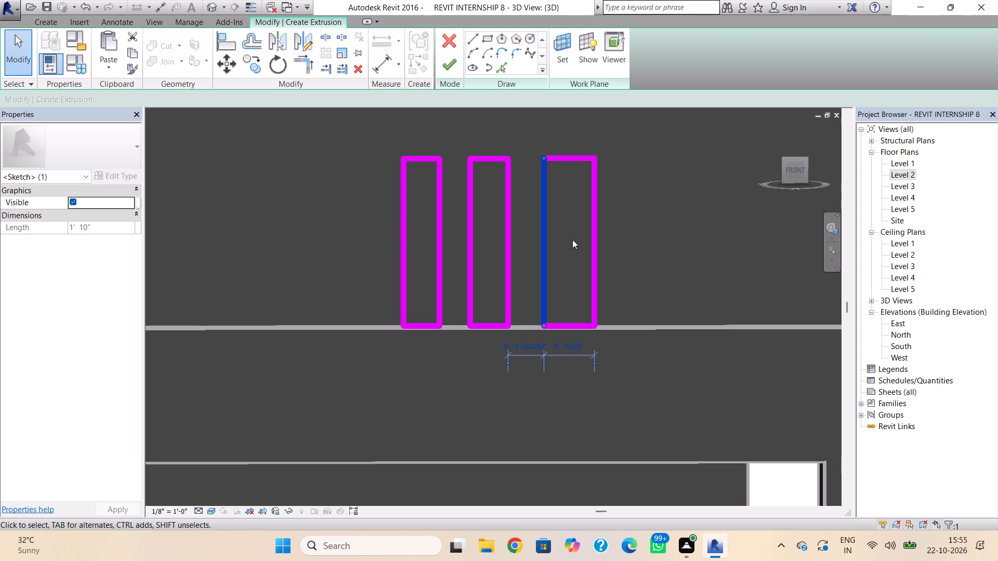
{"action": "left_click", "coordinate": [589, 239]}
{"action": "key", "text": "Right"}
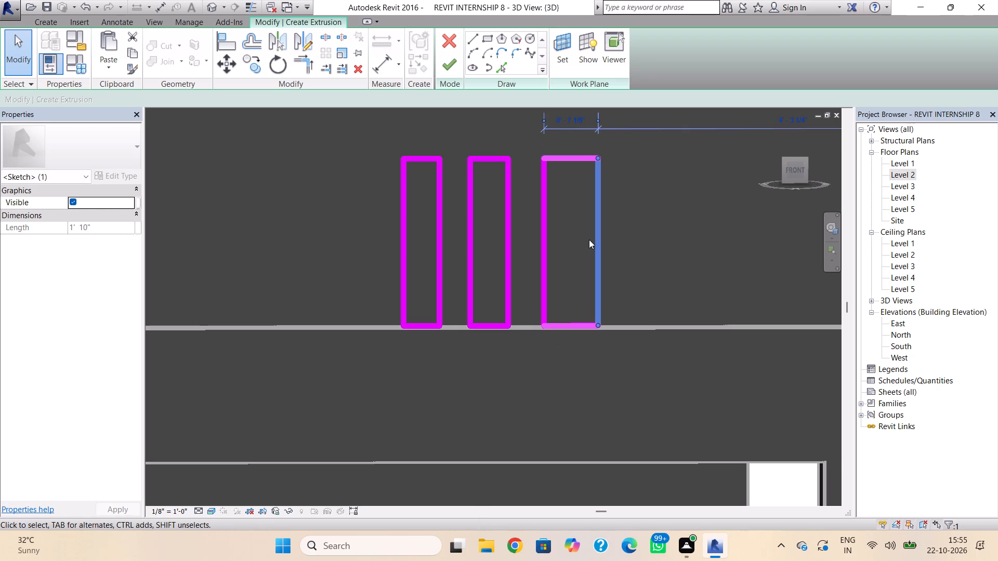
{"action": "key", "text": "Left"}
{"action": "key", "text": "Left"}
{"action": "key", "text": "Left"}
{"action": "key", "text": "Left"}
{"action": "key", "text": "Left"}
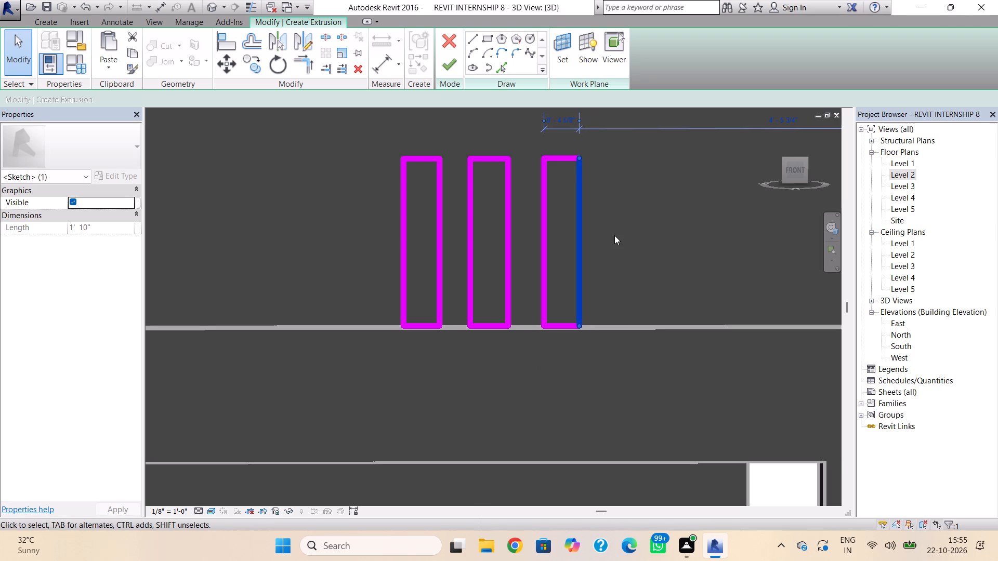
{"action": "key", "text": "Right"}
{"action": "left_click", "coordinate": [616, 234]}
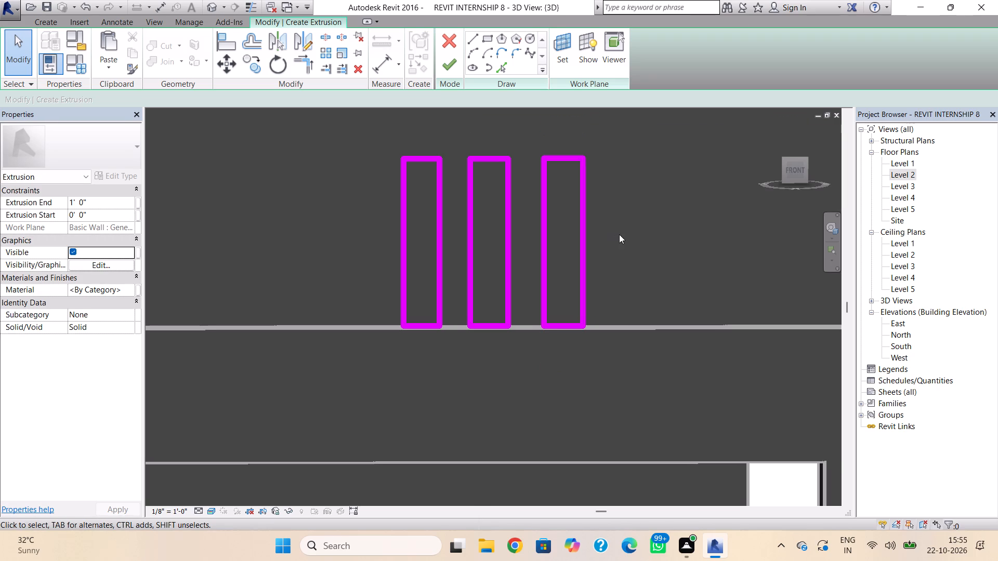
Finish the 1' 0" deep extrusion of the squares and narrow rectangles and complete the in-place wall model.
{"action": "scroll", "coordinate": [619, 235], "scroll_direction": "down", "scroll_amount": 6}
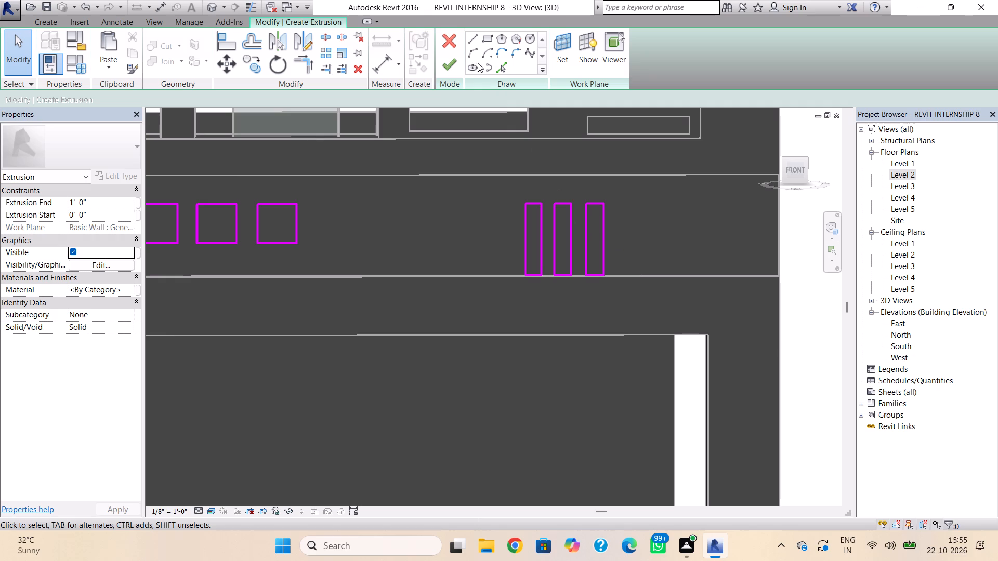
{"action": "left_click", "coordinate": [458, 63]}
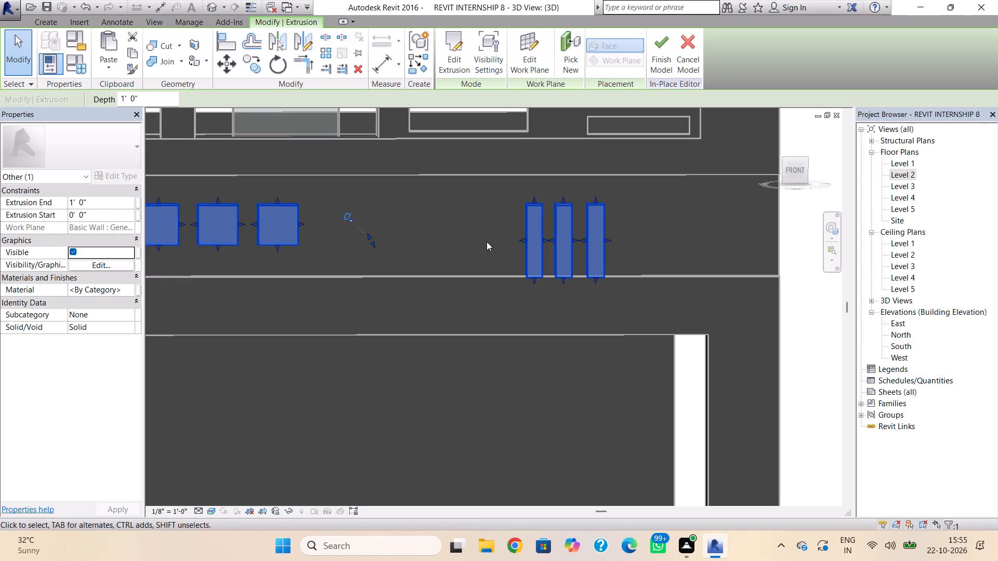
{"action": "left_click", "coordinate": [487, 242]}
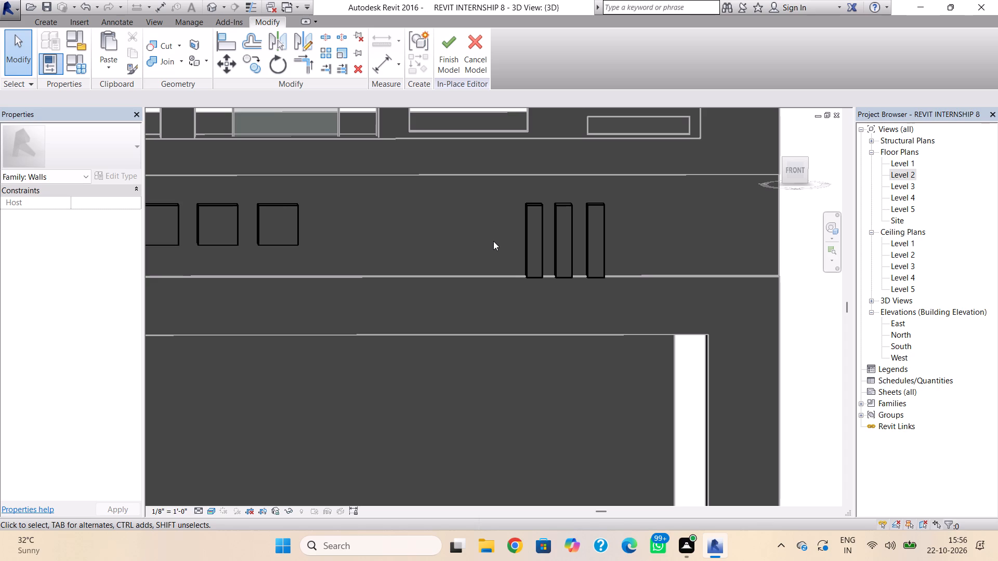
{"action": "scroll", "coordinate": [393, 233], "scroll_direction": "down", "scroll_amount": 4}
{"action": "right_click_drag", "start_coordinate": [395, 239], "coordinate": [473, 251], "text": "shift"}
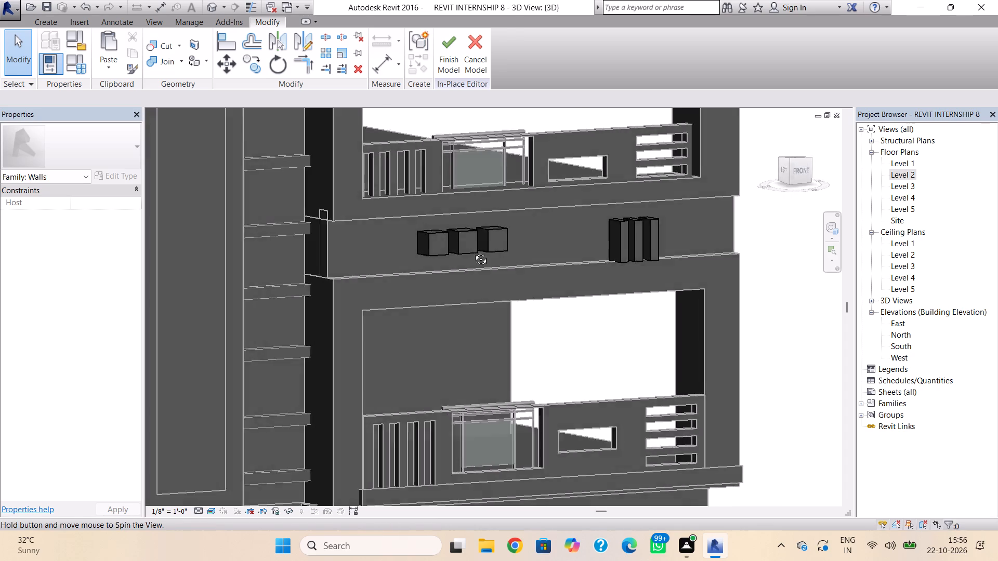
{"action": "right_click_drag", "start_coordinate": [473, 251], "coordinate": [516, 273], "text": "shift"}
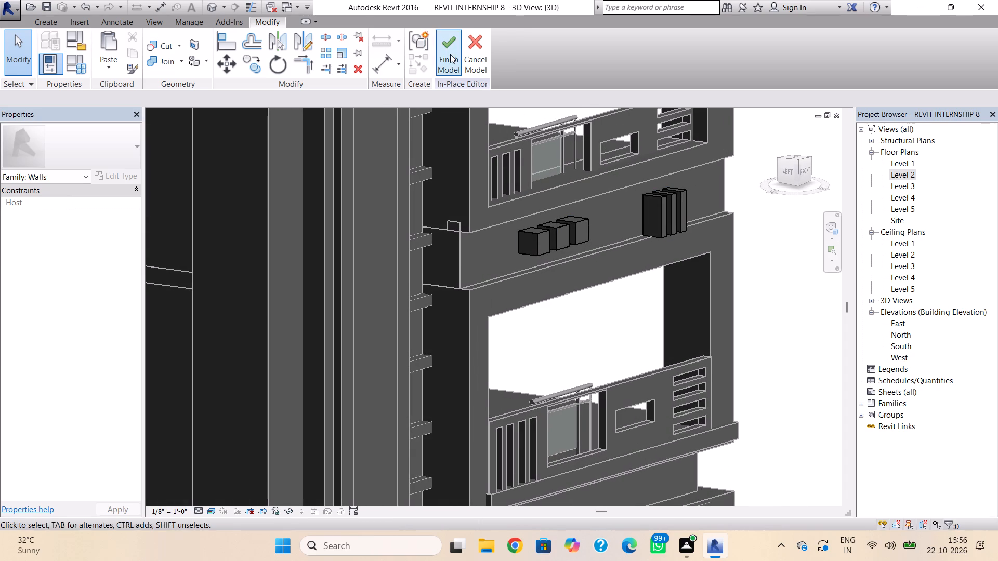
{"action": "left_click", "coordinate": [450, 54]}
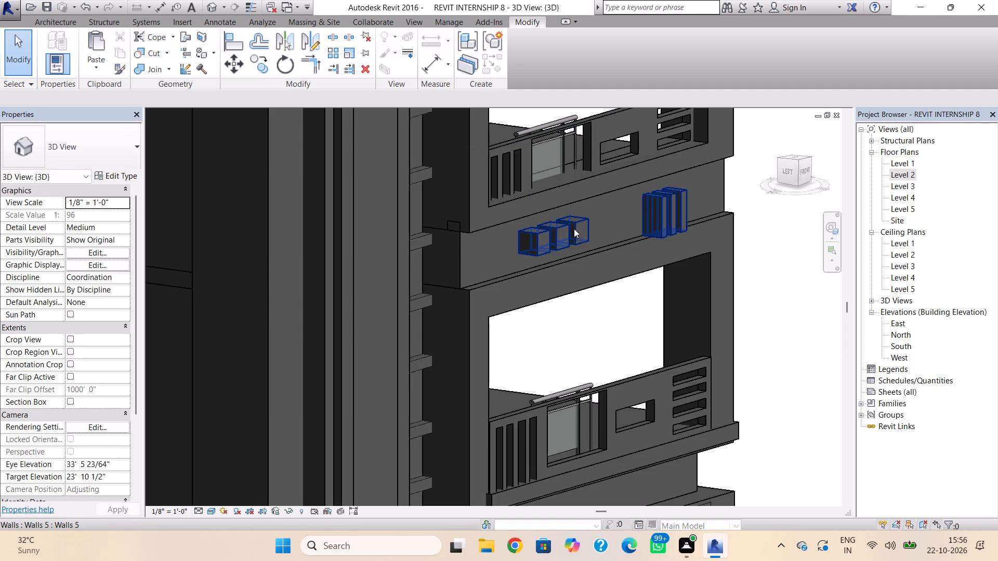
Reduce the extrusion depth of the in-place squares and vertical bars so they project less from the band wall.
{"action": "left_click", "coordinate": [576, 230]}
{"action": "left_click_drag", "start_coordinate": [614, 230], "coordinate": [601, 231]}
{"action": "left_click", "coordinate": [745, 220]}
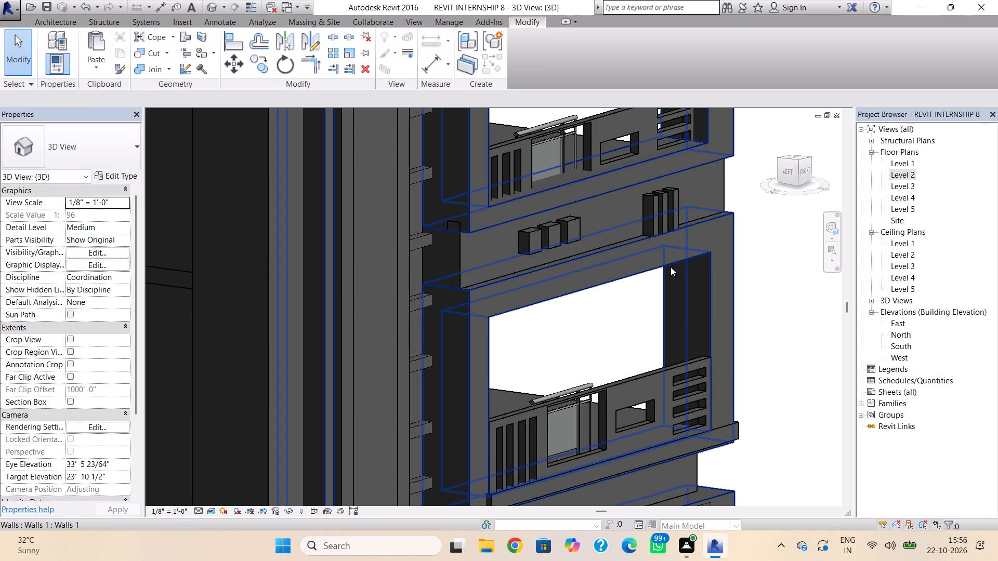
{"action": "key", "text": "Escape"}
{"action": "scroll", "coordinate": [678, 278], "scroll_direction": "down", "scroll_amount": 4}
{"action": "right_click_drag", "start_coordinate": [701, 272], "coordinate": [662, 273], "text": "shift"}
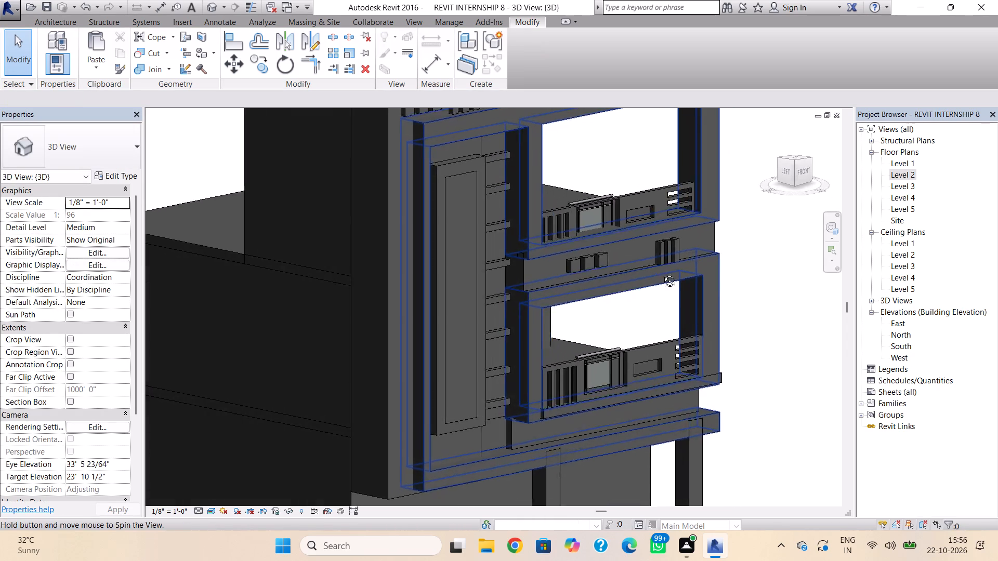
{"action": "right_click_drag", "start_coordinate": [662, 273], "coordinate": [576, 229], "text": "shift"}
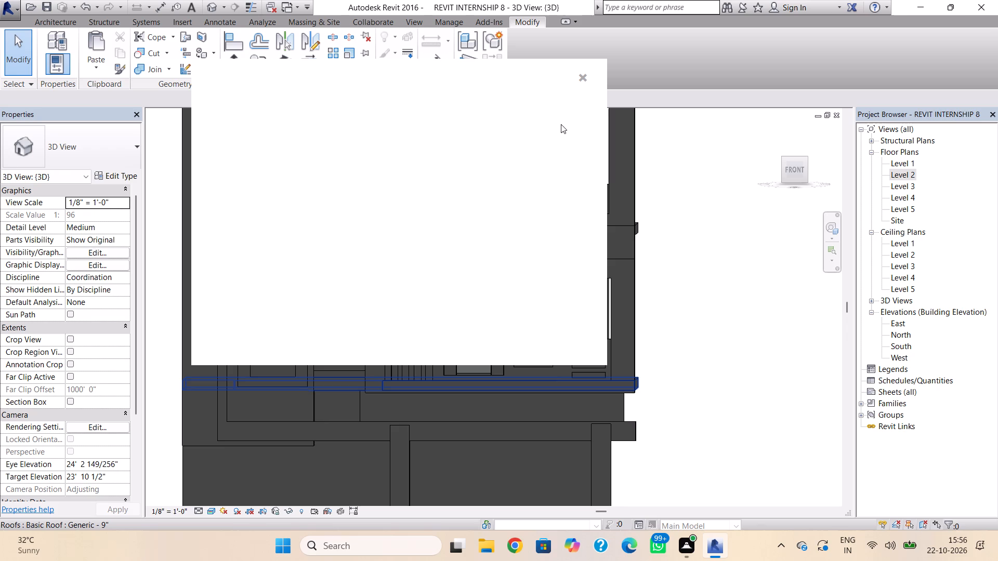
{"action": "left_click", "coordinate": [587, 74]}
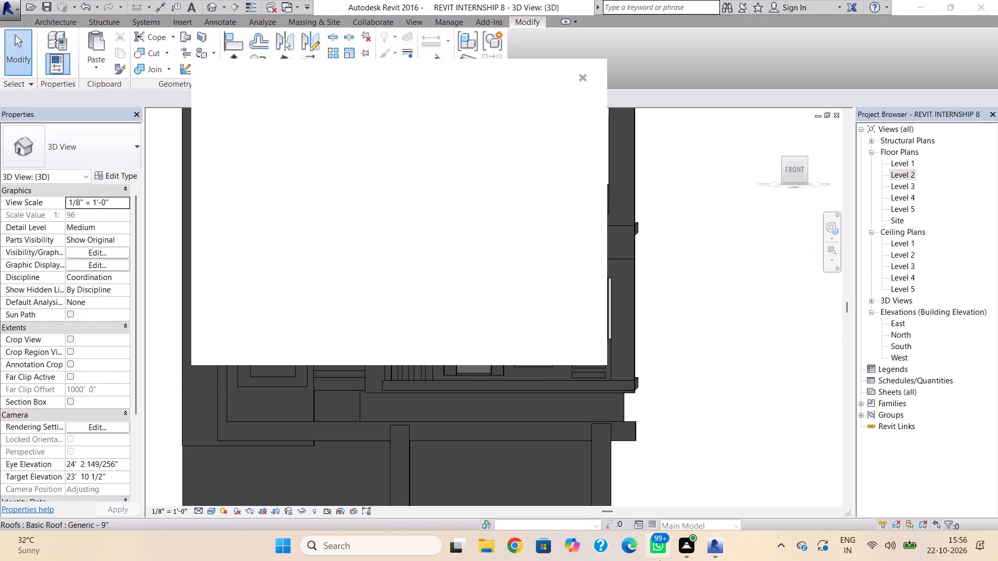
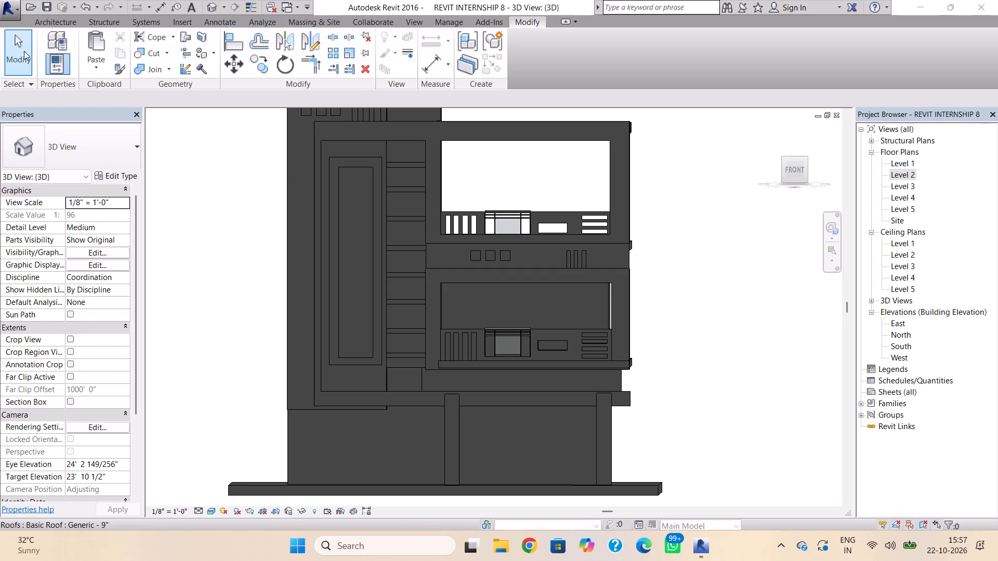
Start placing a door and load the Door-Single-Panel family from the US Imperial Doors library.
{"action": "left_click", "coordinate": [44, 24]}
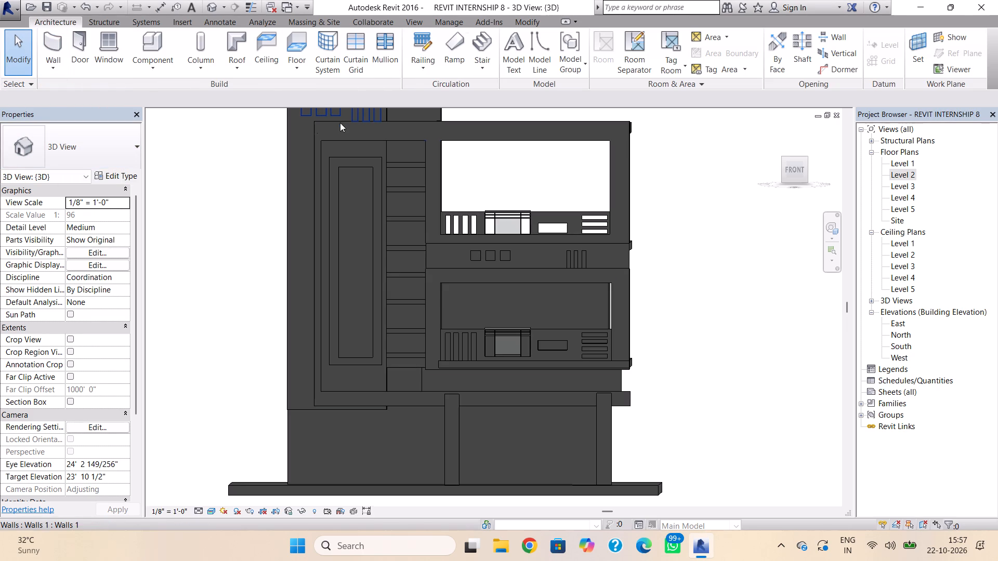
{"action": "left_click", "coordinate": [84, 41]}
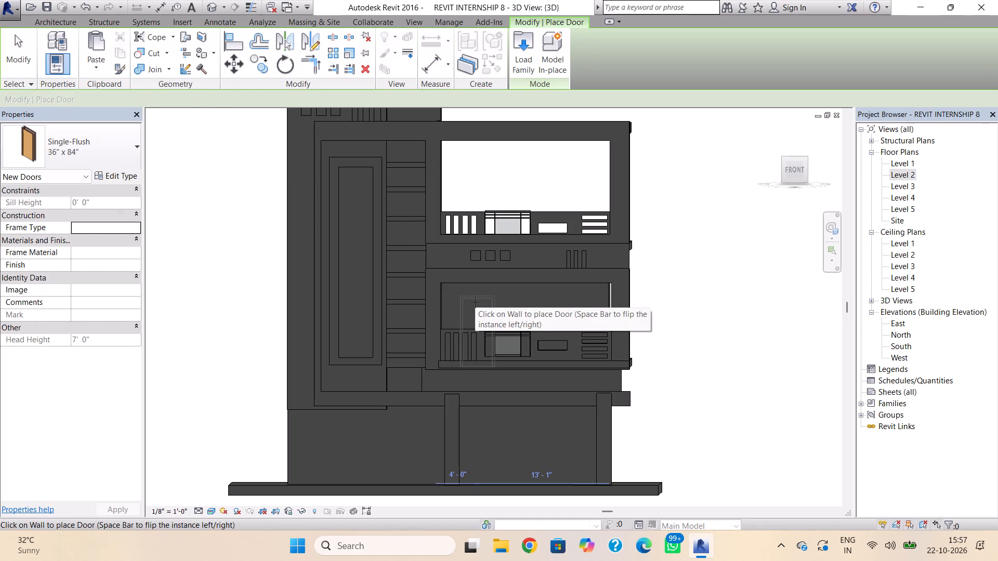
{"action": "left_click", "coordinate": [88, 140]}
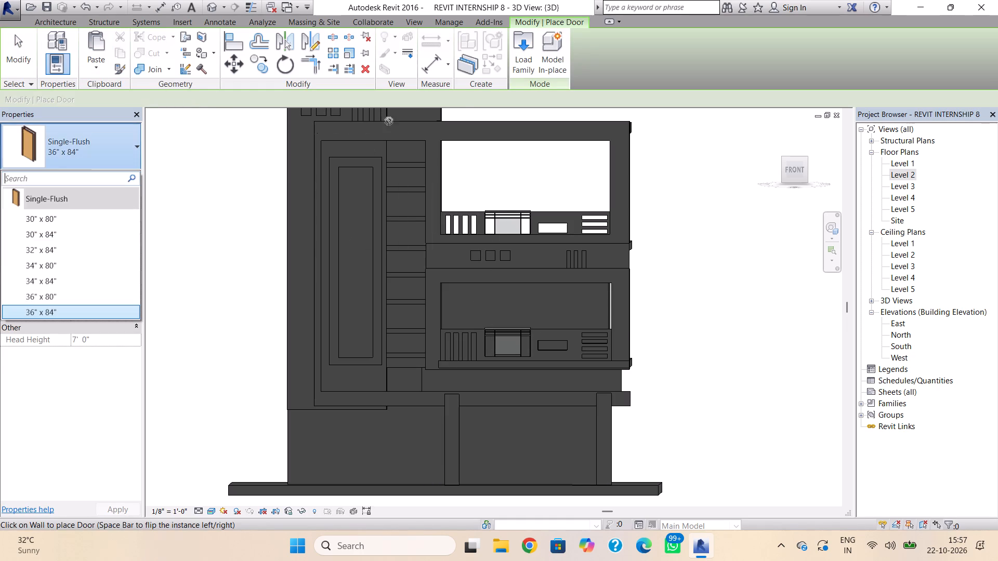
{"action": "left_click", "coordinate": [527, 55]}
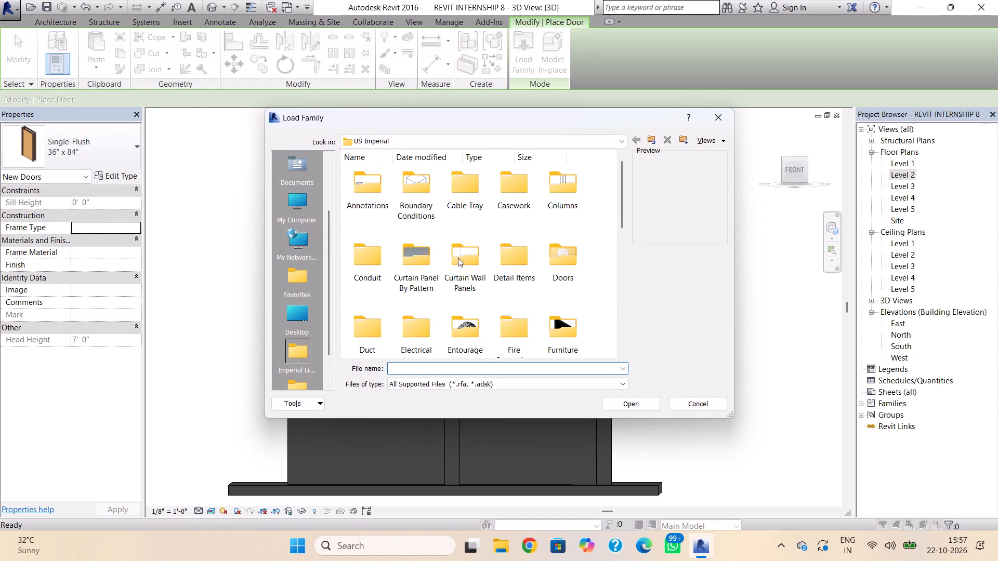
{"action": "scroll", "coordinate": [458, 258], "scroll_direction": "down", "scroll_amount": 5}
{"action": "left_click", "coordinate": [476, 325]}
{"action": "left_click", "coordinate": [474, 322]}
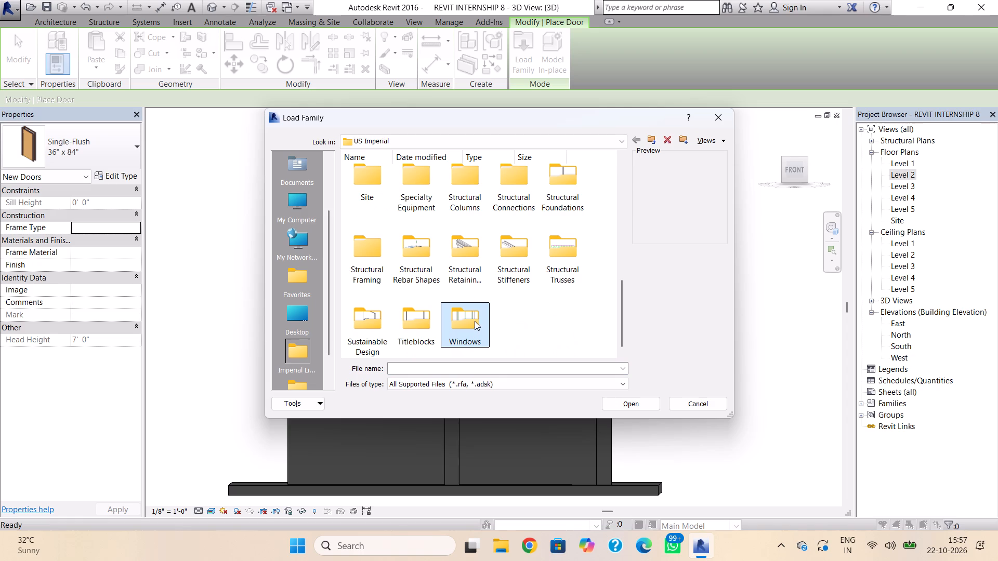
{"action": "scroll", "coordinate": [544, 208], "scroll_direction": "up", "scroll_amount": 3}
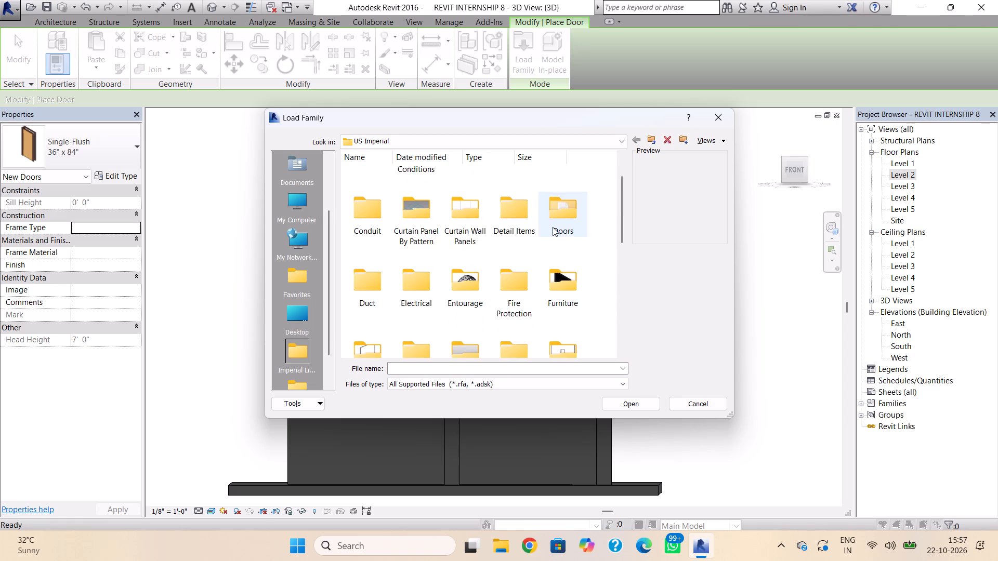
{"action": "double_click", "coordinate": [553, 227]}
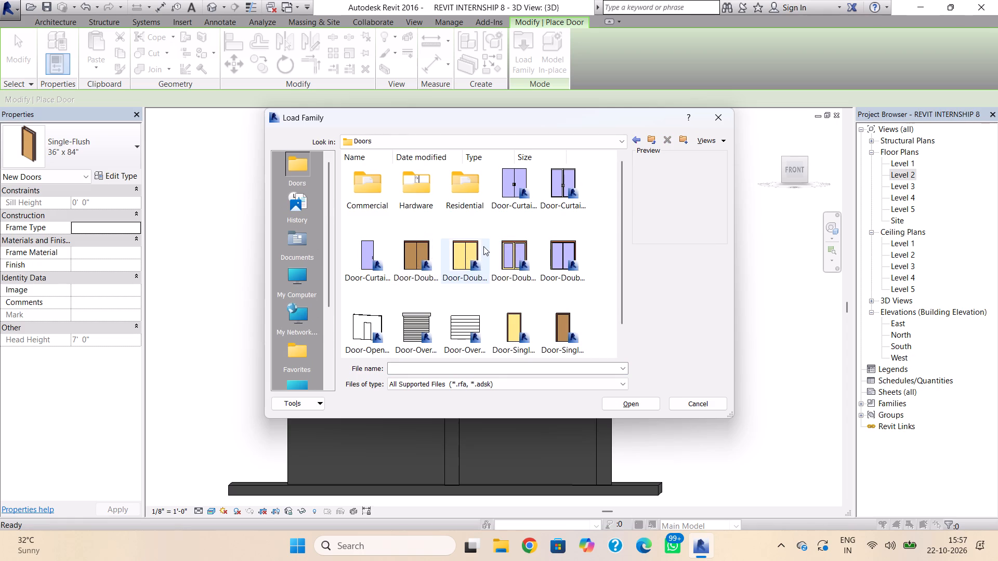
{"action": "scroll", "coordinate": [487, 248], "scroll_direction": "down", "scroll_amount": 5}
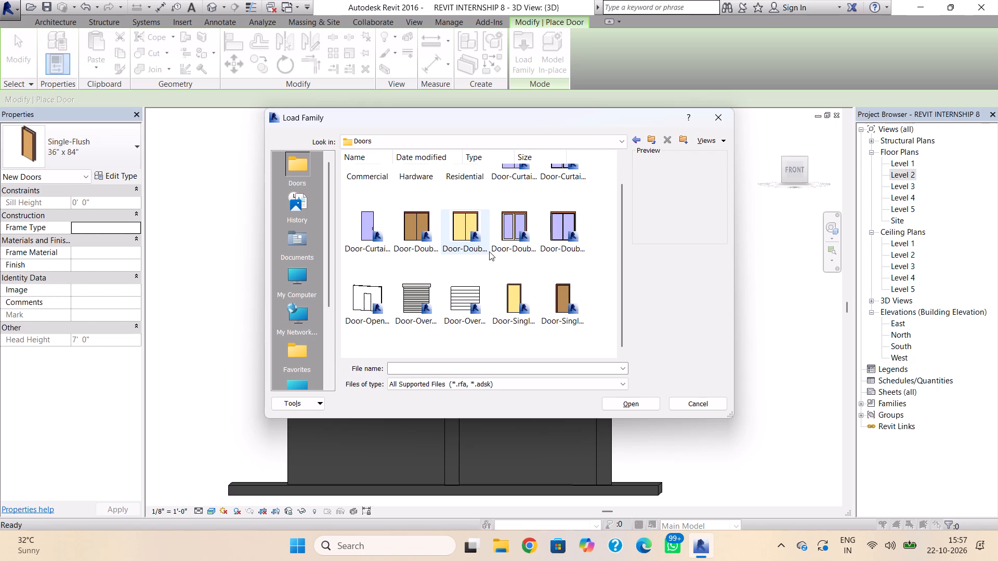
{"action": "scroll", "coordinate": [489, 251], "scroll_direction": "up", "scroll_amount": 4}
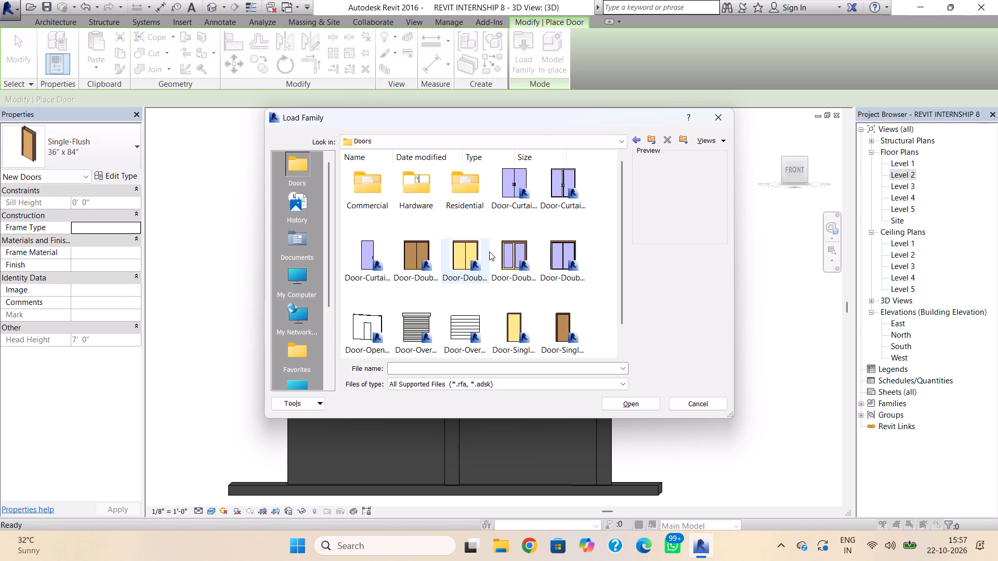
{"action": "scroll", "coordinate": [507, 256], "scroll_direction": "down", "scroll_amount": 2}
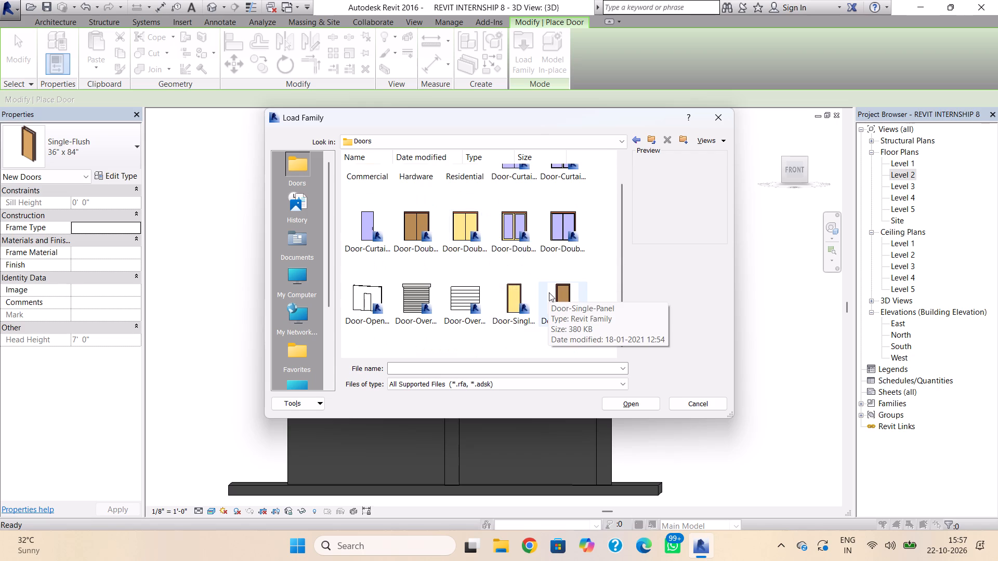
{"action": "left_click", "coordinate": [549, 292]}
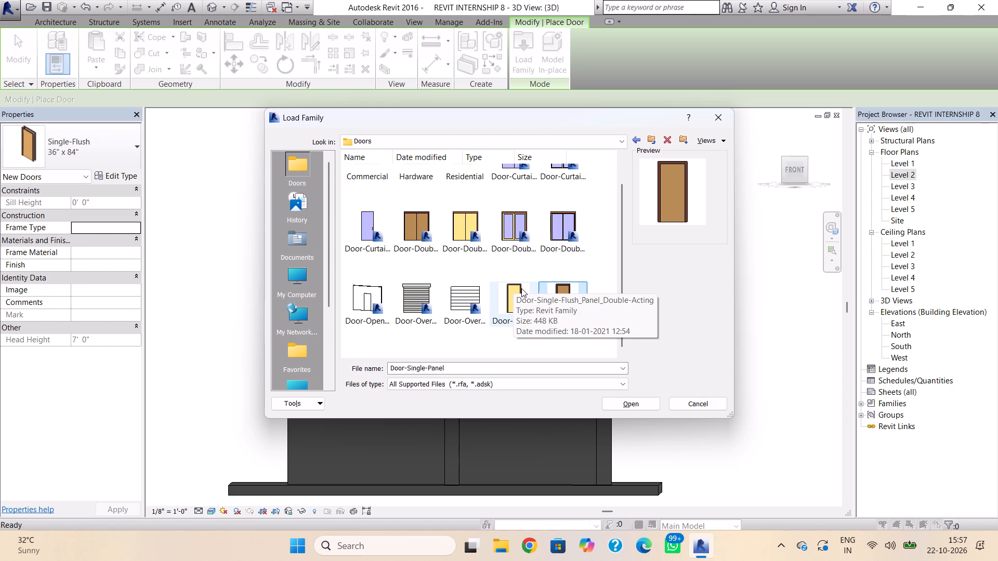
{"action": "left_click", "coordinate": [577, 291]}
{"action": "left_click", "coordinate": [621, 402]}
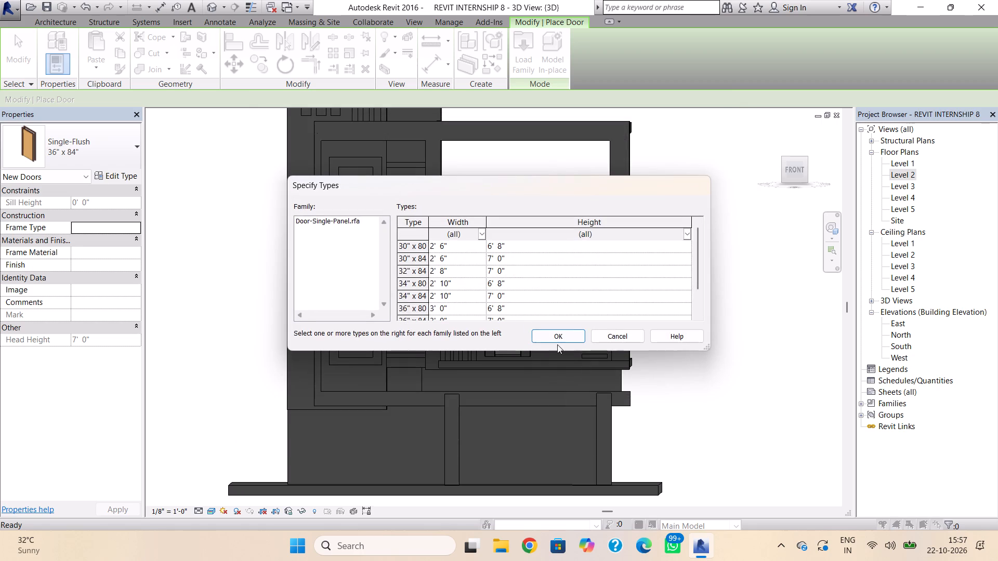
{"action": "left_click", "coordinate": [556, 337]}
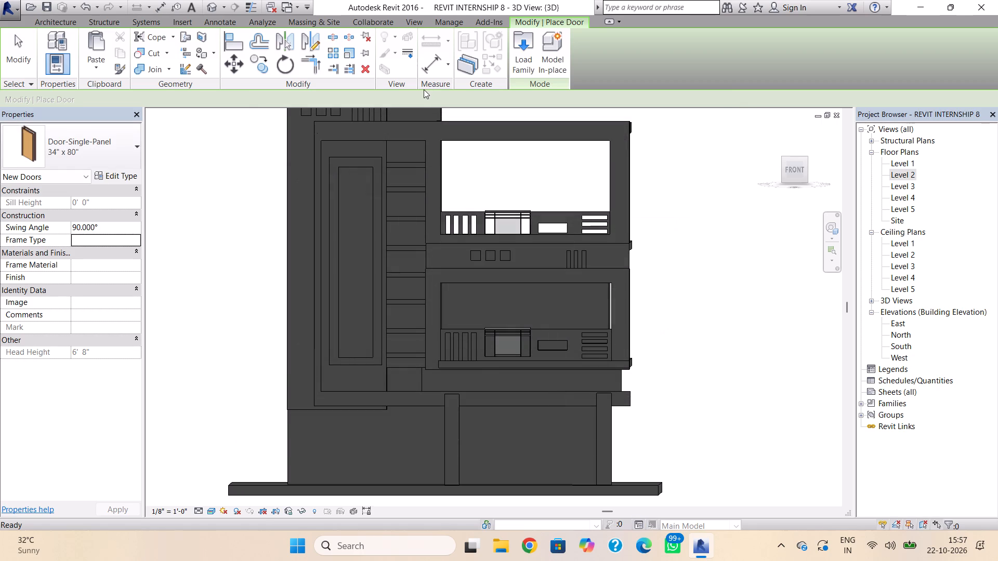
Set the width of the single-panel door type to 3.5 feet (3' 6").
{"action": "left_click", "coordinate": [110, 174]}
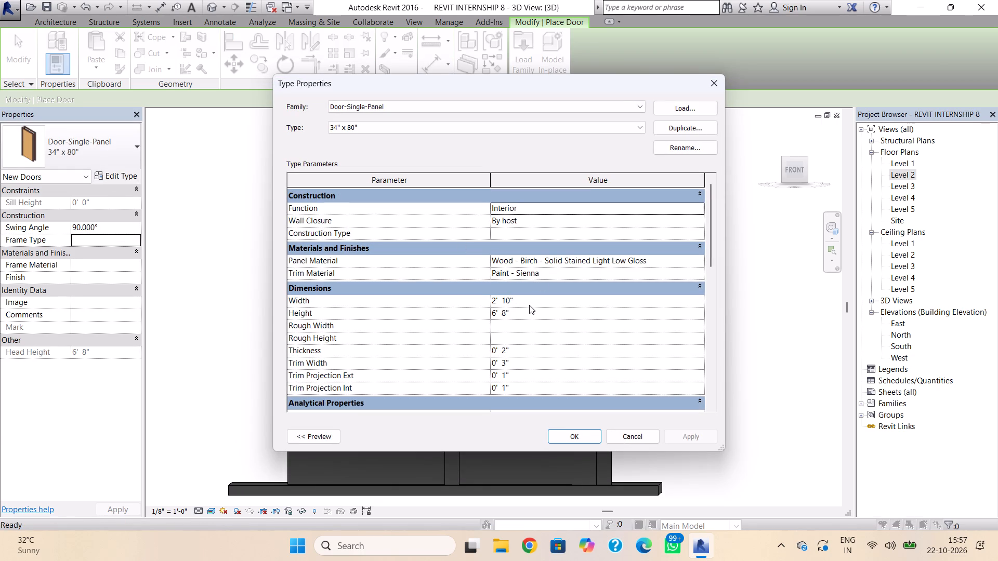
{"action": "left_click", "coordinate": [527, 301]}
{"action": "left_click_drag", "start_coordinate": [527, 301], "coordinate": [471, 301]}
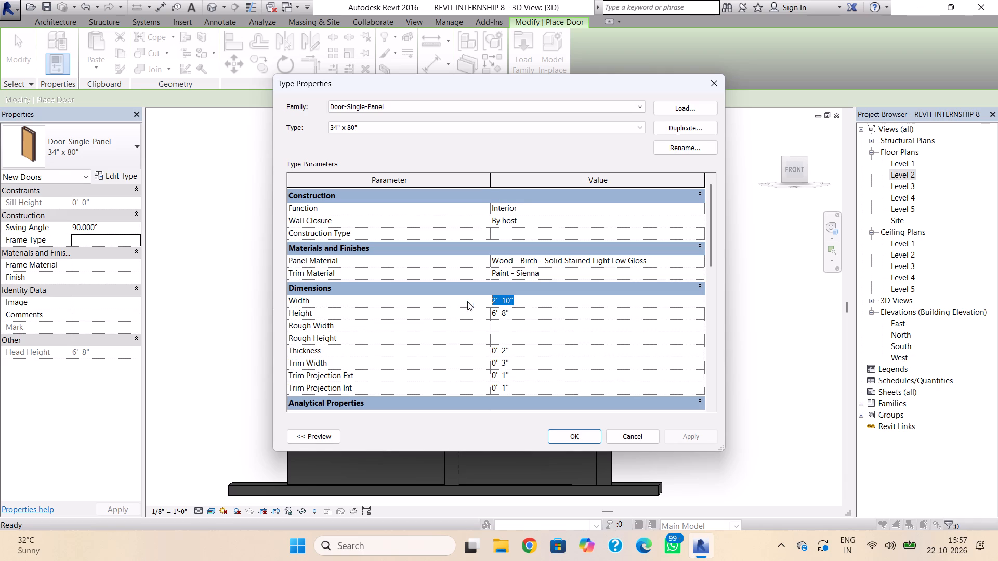
{"action": "type", "text": "3."}
{"action": "key", "text": "5"}
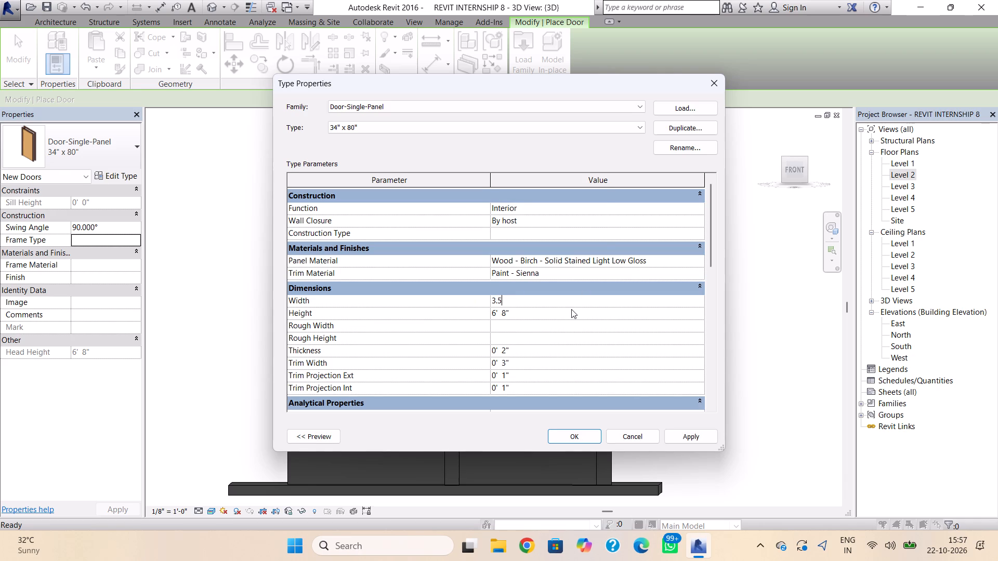
{"action": "key", "text": "Return"}
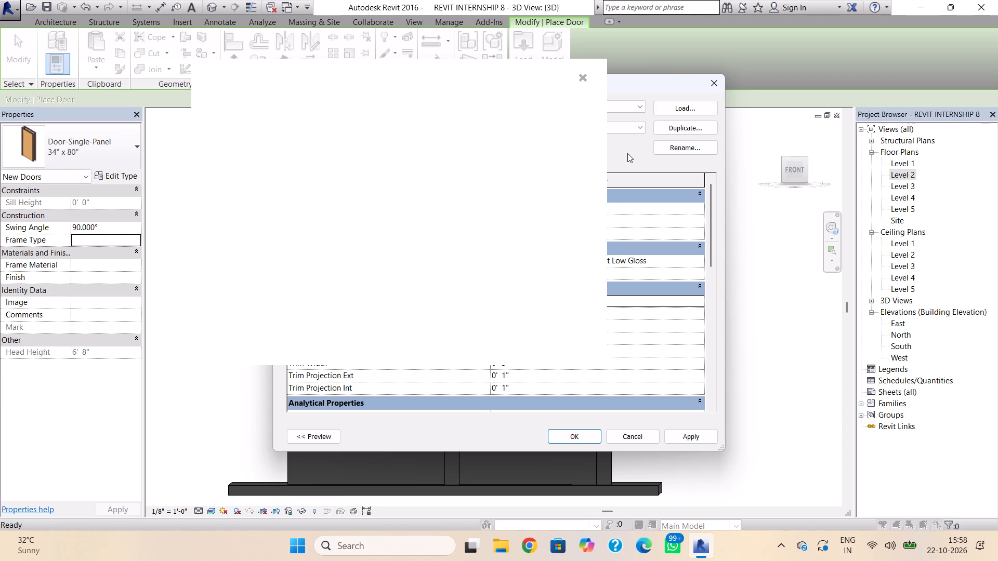
{"action": "left_click", "coordinate": [587, 79]}
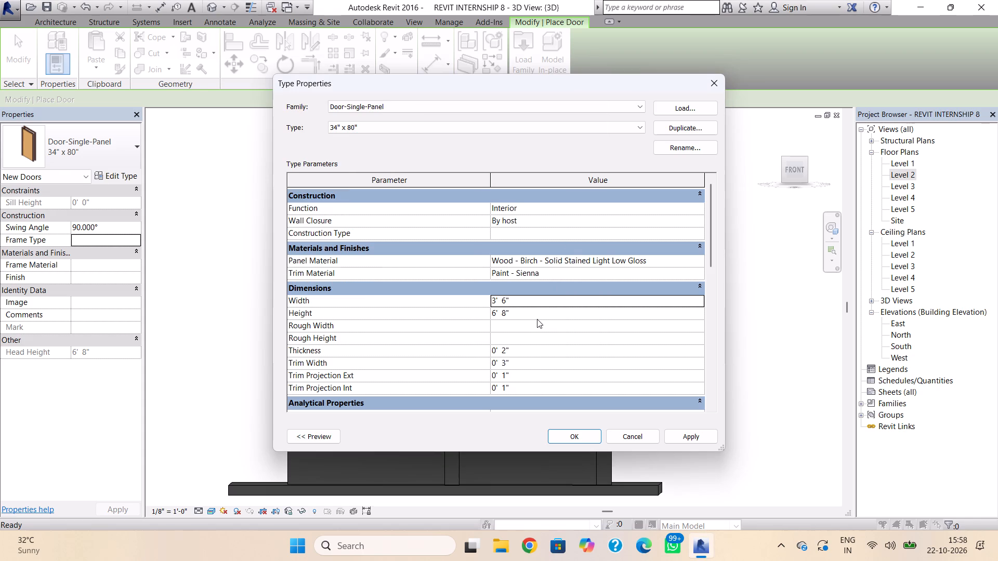
Set the height of the single-panel door type to 7' and apply the type changes.
{"action": "left_click", "coordinate": [534, 316]}
{"action": "left_click", "coordinate": [534, 316]}
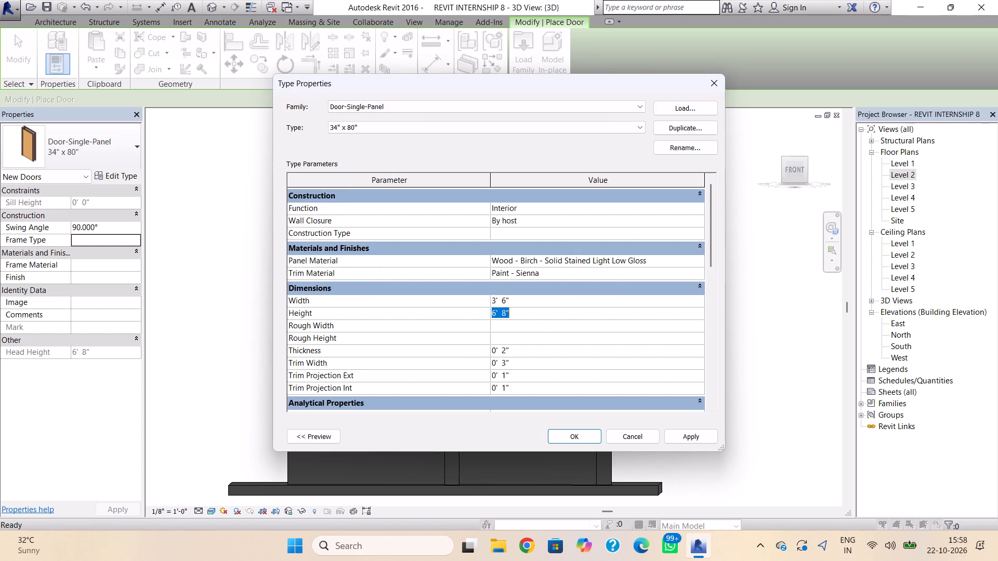
{"action": "key", "text": "BackSpace"}
{"action": "key", "text": "BackSpace"}
{"action": "key", "text": "BackSpace"}
{"action": "key", "text": "BackSpace"}
{"action": "key", "text": "BackSpace"}
{"action": "key", "text": "BackSpace"}
{"action": "key", "text": "7"}
{"action": "key", "text": "apostrophe"}
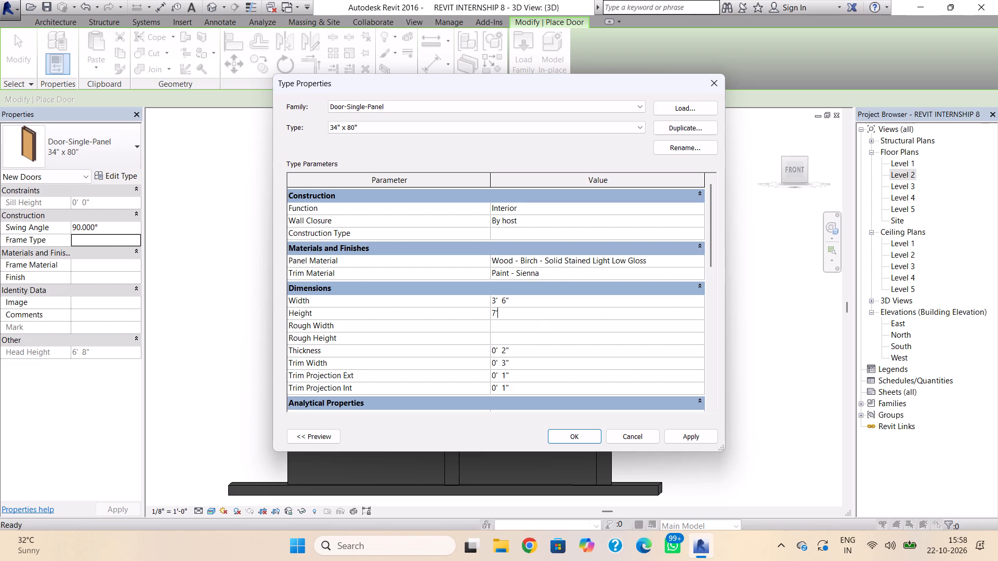
{"action": "key", "text": "Return"}
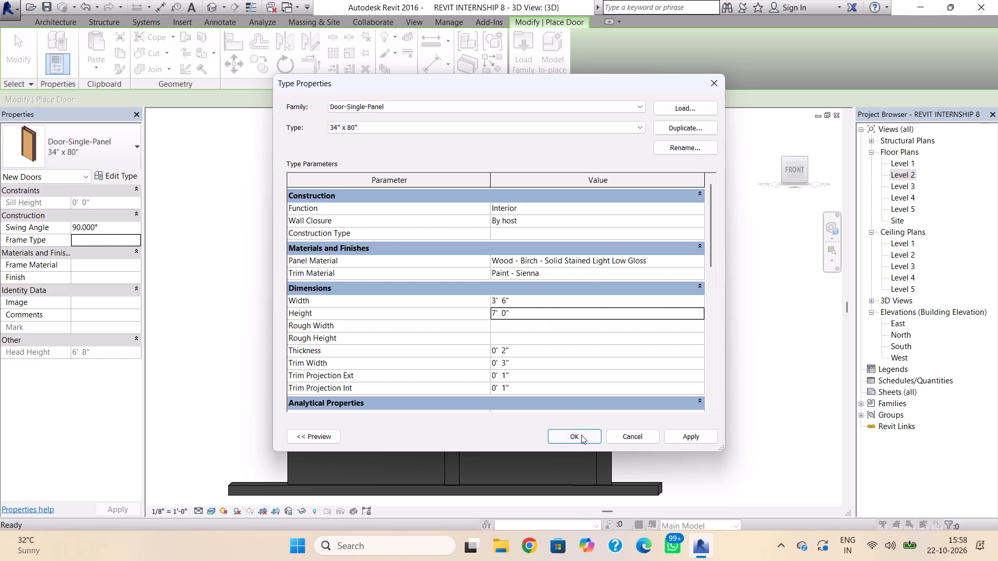
{"action": "left_click", "coordinate": [581, 437]}
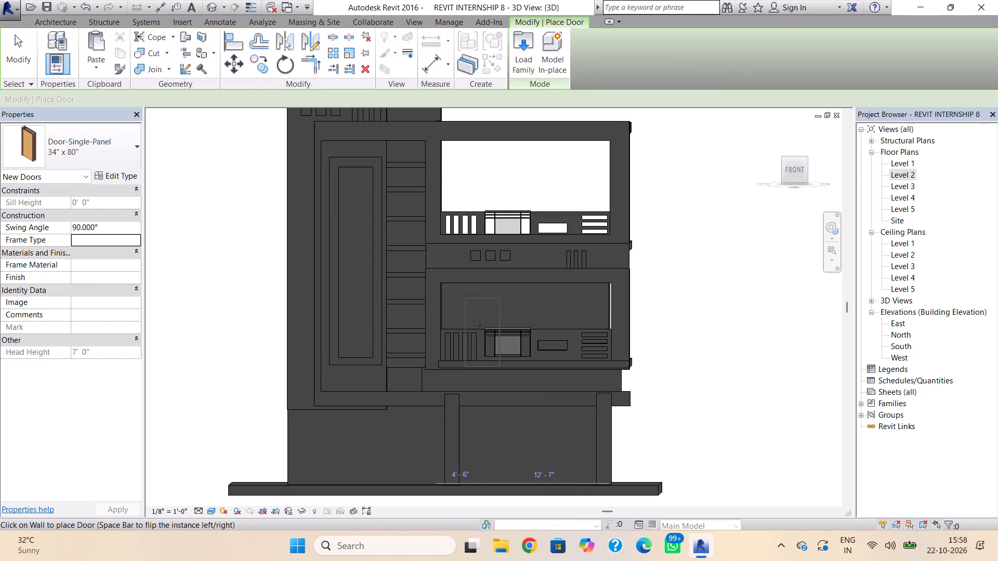
Place one single-panel door in the wall behind the lower balcony railing, about 4' 6" from the wall's left end.
{"action": "left_click", "coordinate": [481, 323]}
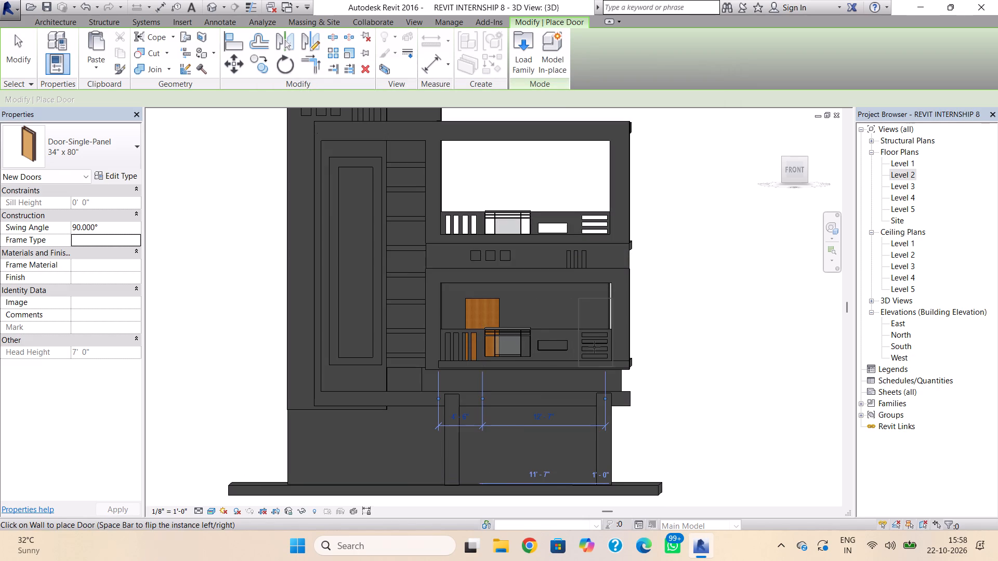
{"action": "key", "text": "Escape"}
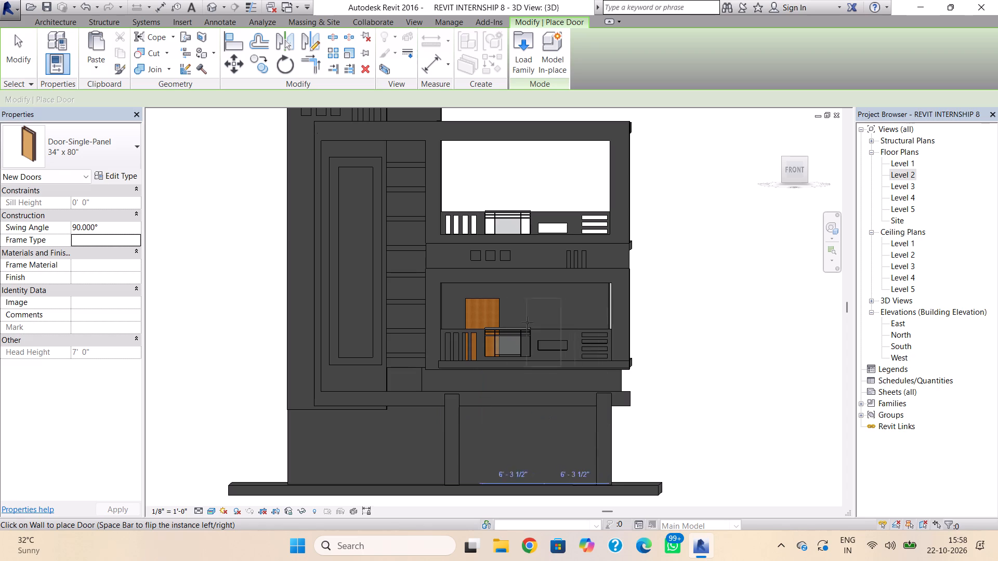
{"action": "key", "text": "Escape"}
Start placing a window and load the Casement Dbl with Trim family from the US Imperial Windows library.
{"action": "left_click", "coordinate": [42, 23]}
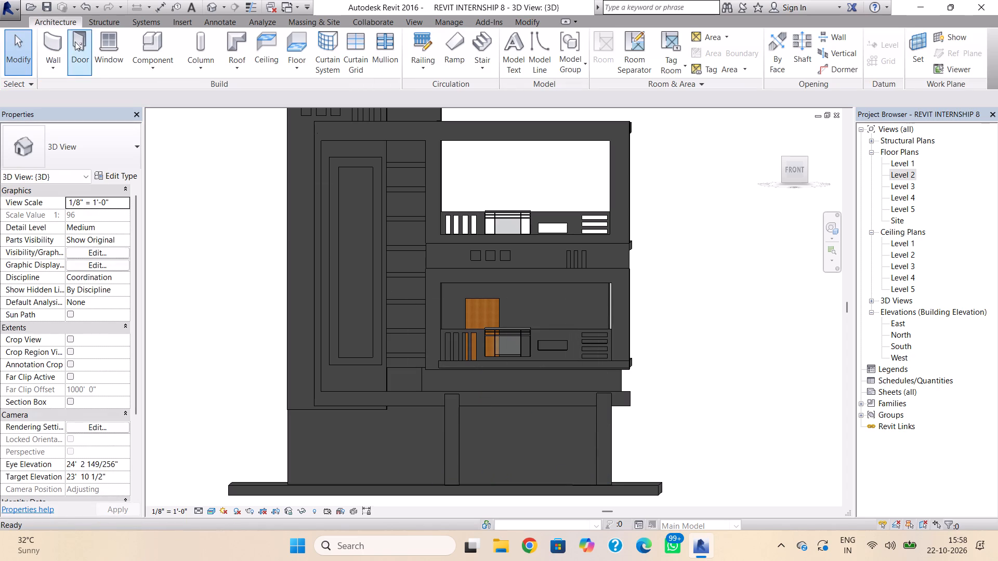
{"action": "left_click", "coordinate": [107, 41]}
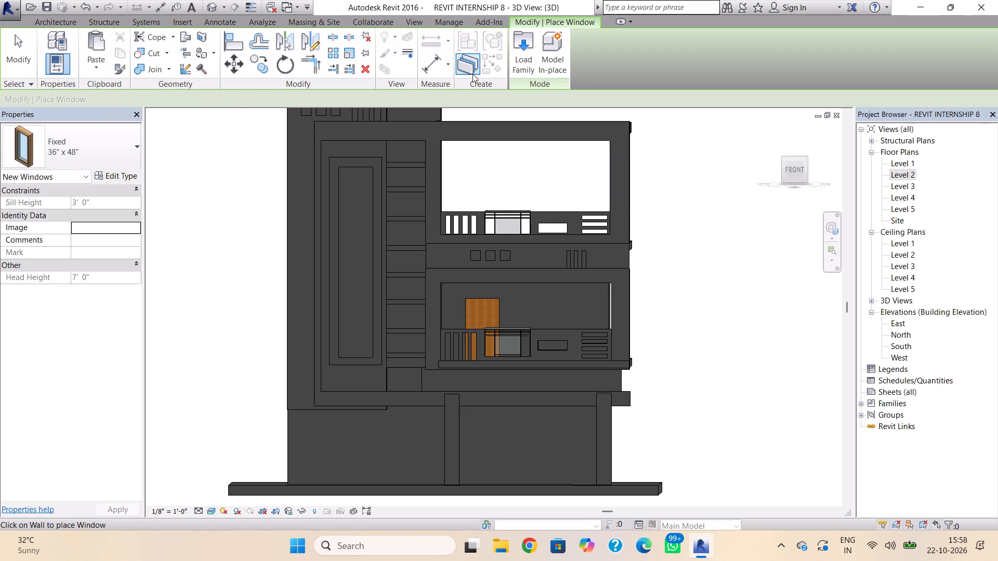
{"action": "left_click", "coordinate": [530, 48]}
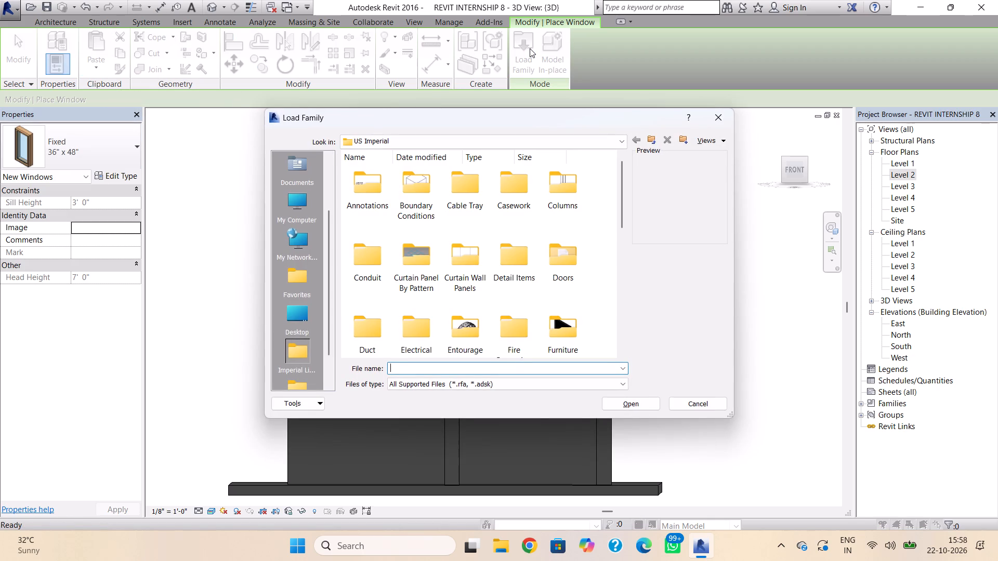
{"action": "scroll", "coordinate": [457, 220], "scroll_direction": "down", "scroll_amount": 3}
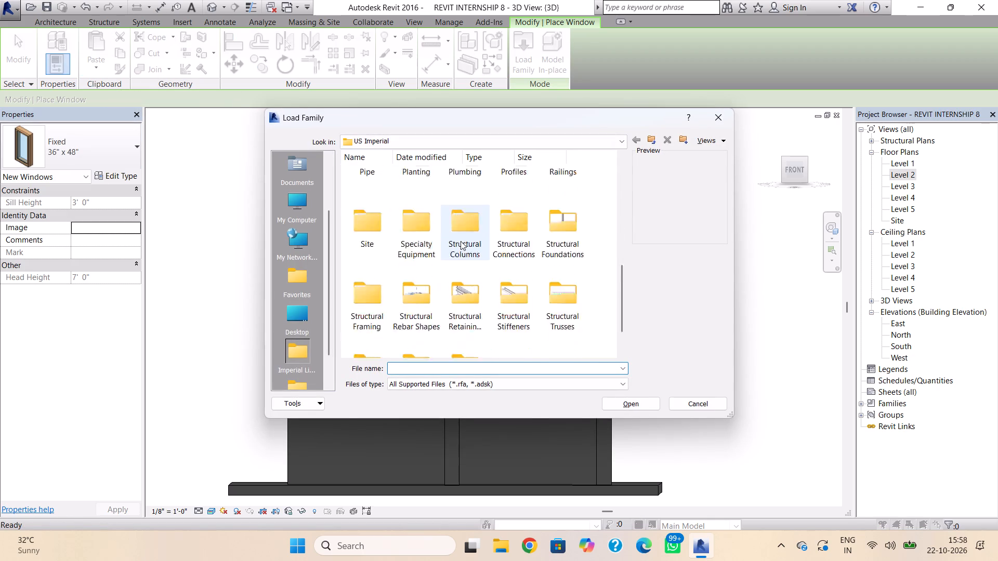
{"action": "scroll", "coordinate": [461, 241], "scroll_direction": "down", "scroll_amount": 2}
{"action": "double_click", "coordinate": [475, 322]}
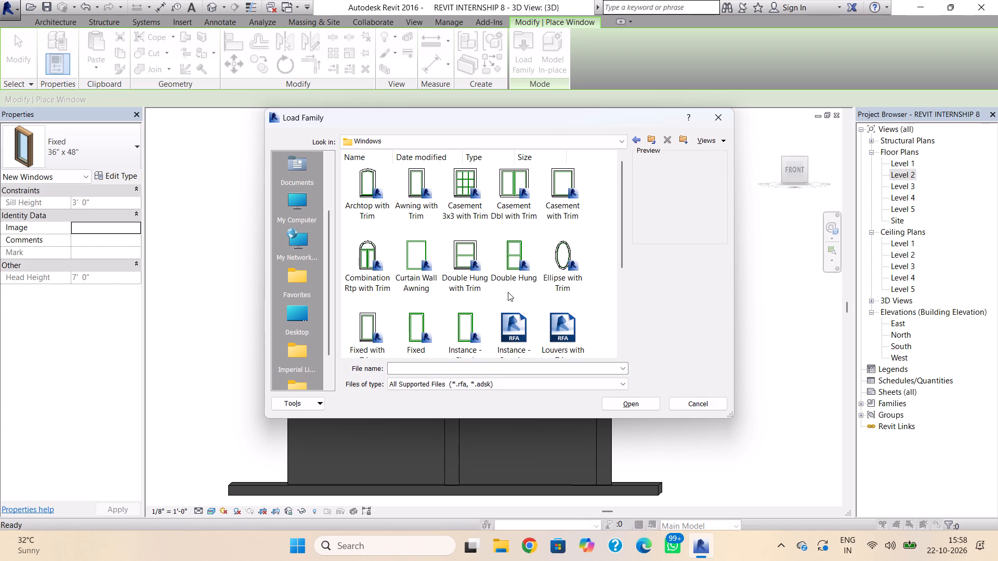
{"action": "scroll", "coordinate": [508, 292], "scroll_direction": "down", "scroll_amount": 2}
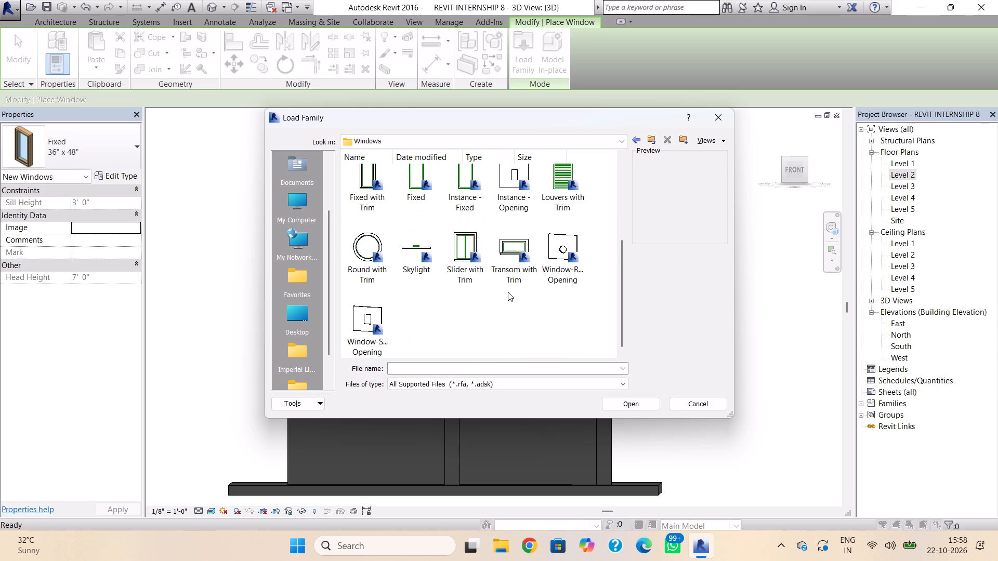
{"action": "scroll", "coordinate": [508, 292], "scroll_direction": "down", "scroll_amount": 1}
{"action": "scroll", "coordinate": [508, 292], "scroll_direction": "up", "scroll_amount": 2}
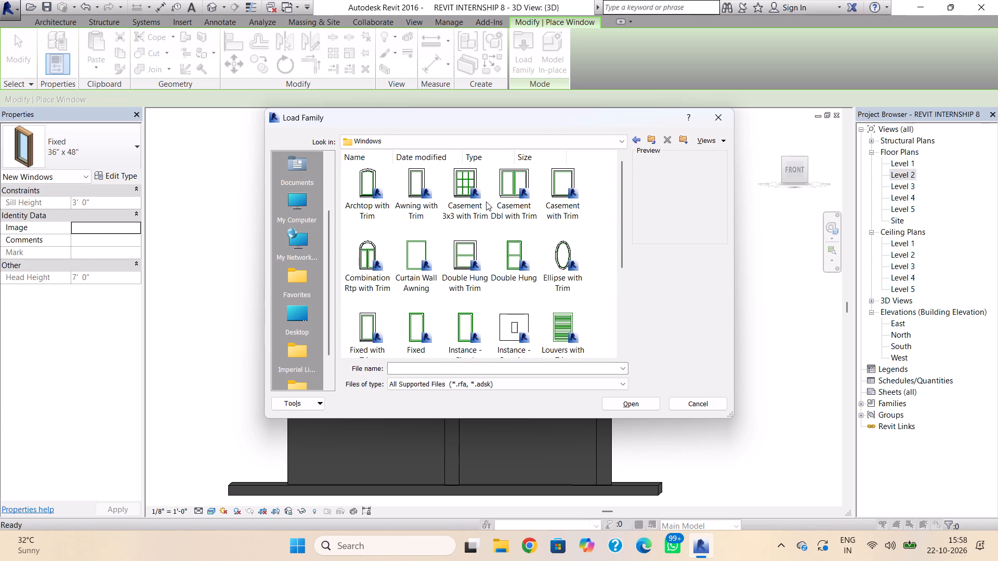
{"action": "left_click", "coordinate": [514, 193]}
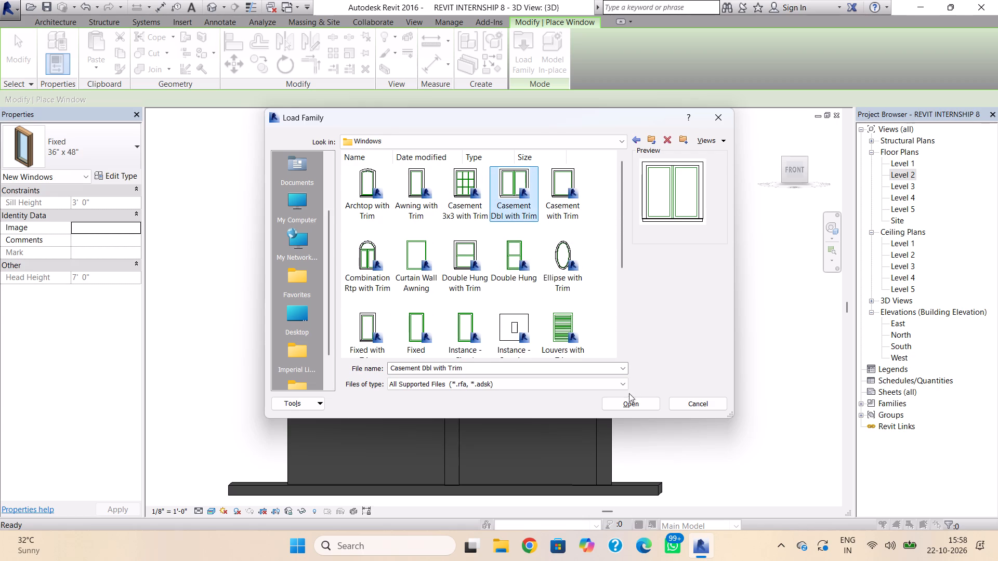
{"action": "left_click", "coordinate": [628, 402]}
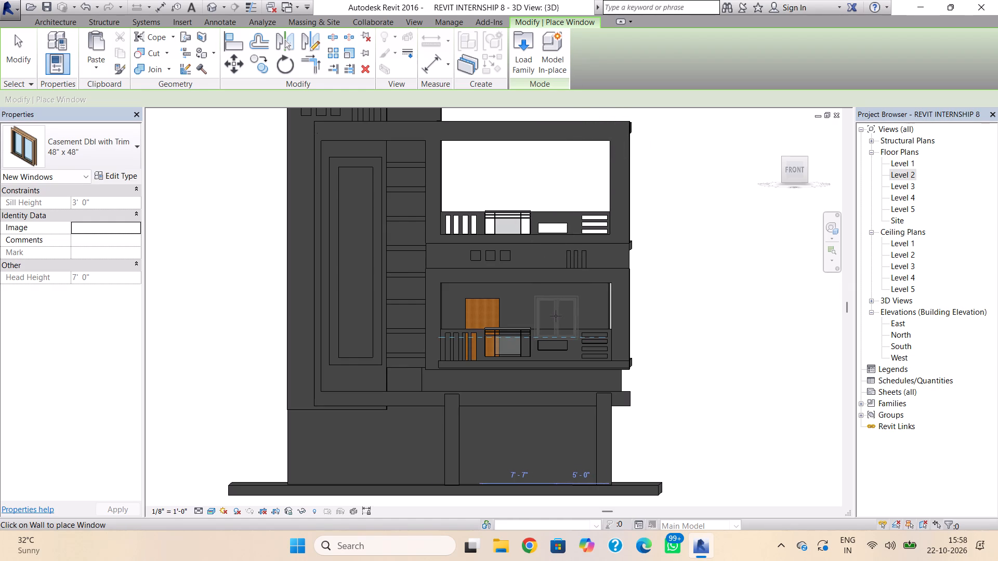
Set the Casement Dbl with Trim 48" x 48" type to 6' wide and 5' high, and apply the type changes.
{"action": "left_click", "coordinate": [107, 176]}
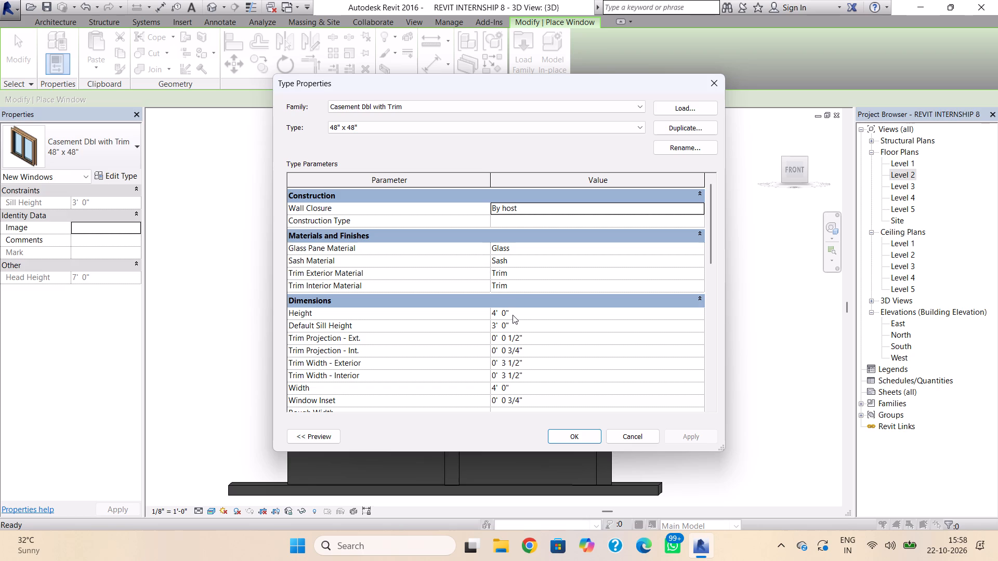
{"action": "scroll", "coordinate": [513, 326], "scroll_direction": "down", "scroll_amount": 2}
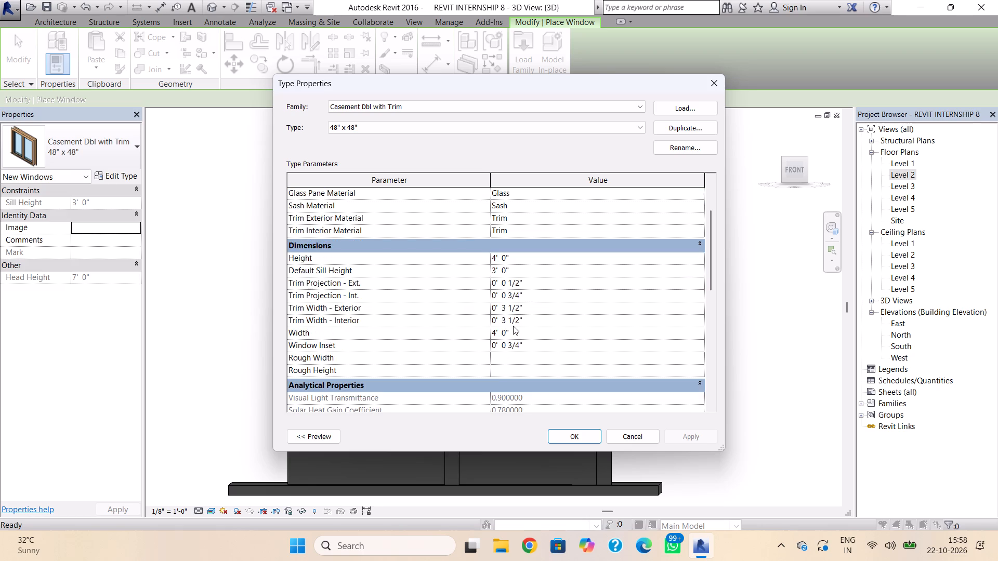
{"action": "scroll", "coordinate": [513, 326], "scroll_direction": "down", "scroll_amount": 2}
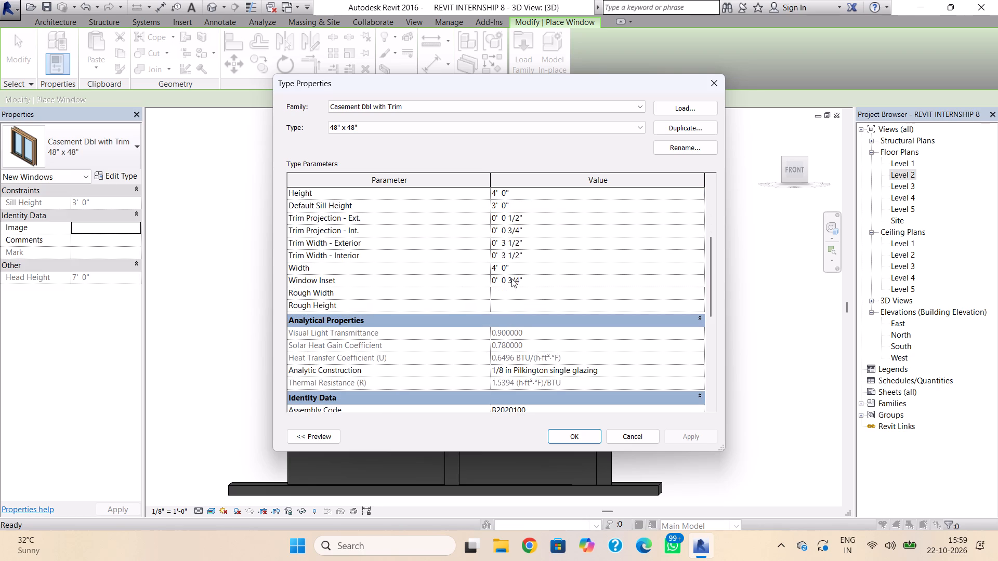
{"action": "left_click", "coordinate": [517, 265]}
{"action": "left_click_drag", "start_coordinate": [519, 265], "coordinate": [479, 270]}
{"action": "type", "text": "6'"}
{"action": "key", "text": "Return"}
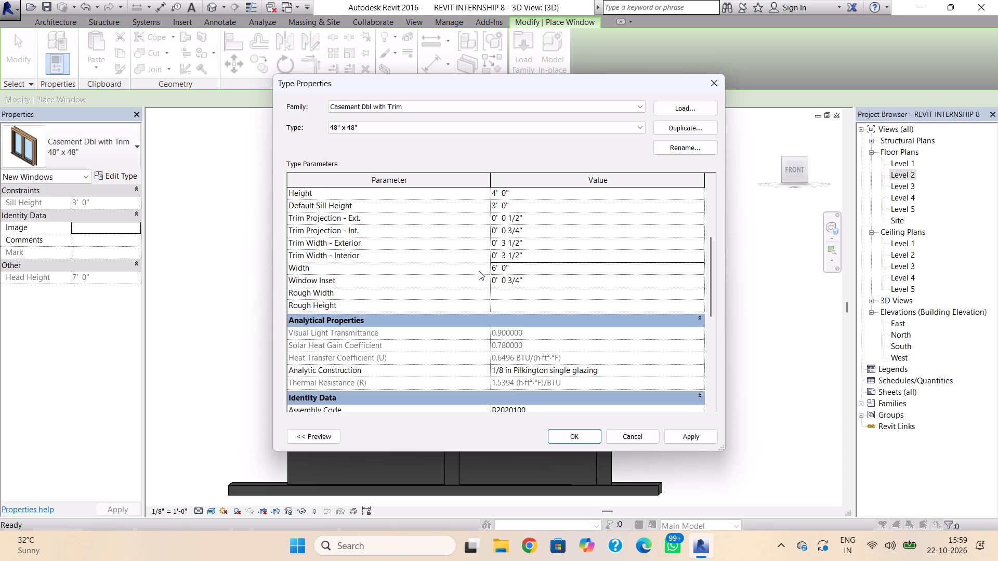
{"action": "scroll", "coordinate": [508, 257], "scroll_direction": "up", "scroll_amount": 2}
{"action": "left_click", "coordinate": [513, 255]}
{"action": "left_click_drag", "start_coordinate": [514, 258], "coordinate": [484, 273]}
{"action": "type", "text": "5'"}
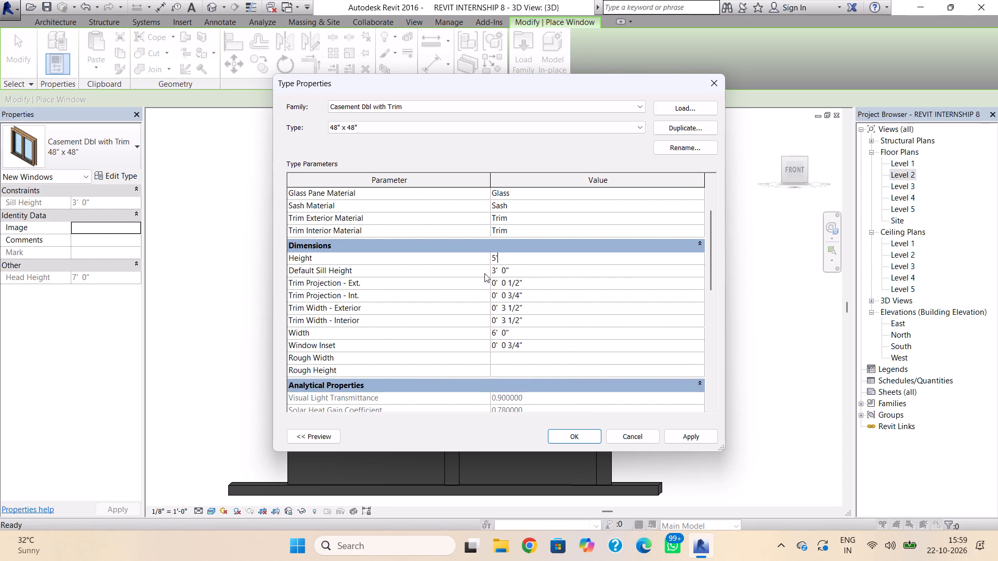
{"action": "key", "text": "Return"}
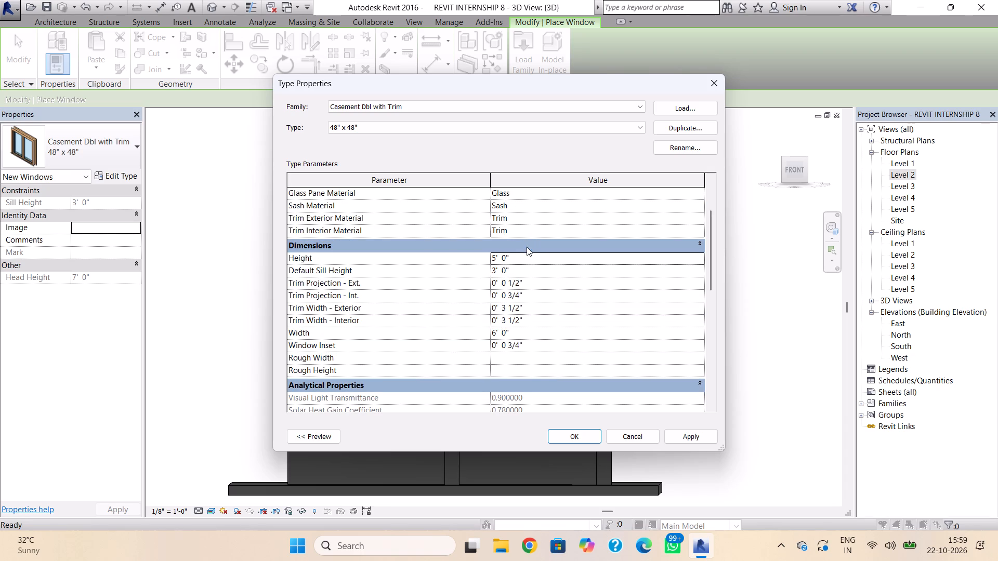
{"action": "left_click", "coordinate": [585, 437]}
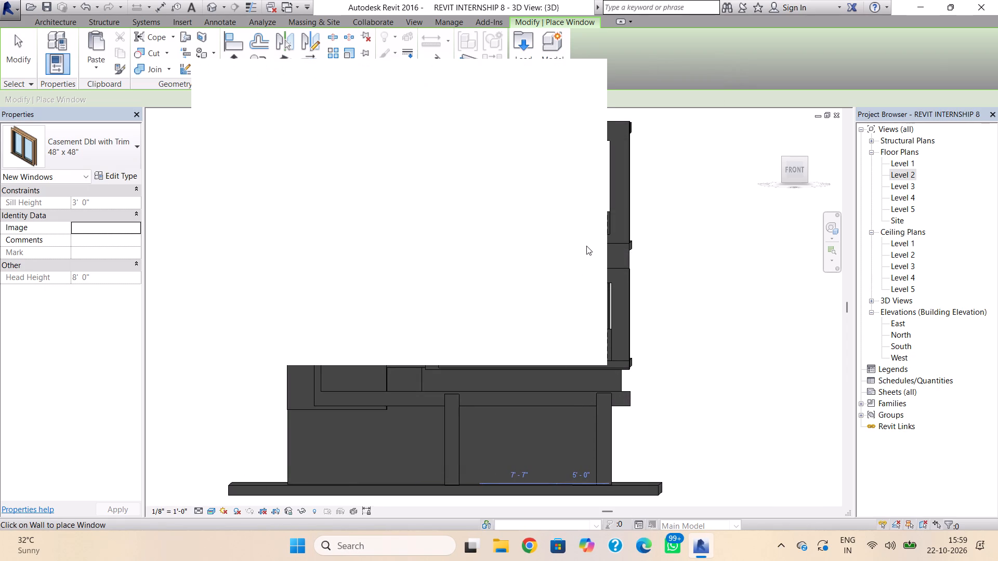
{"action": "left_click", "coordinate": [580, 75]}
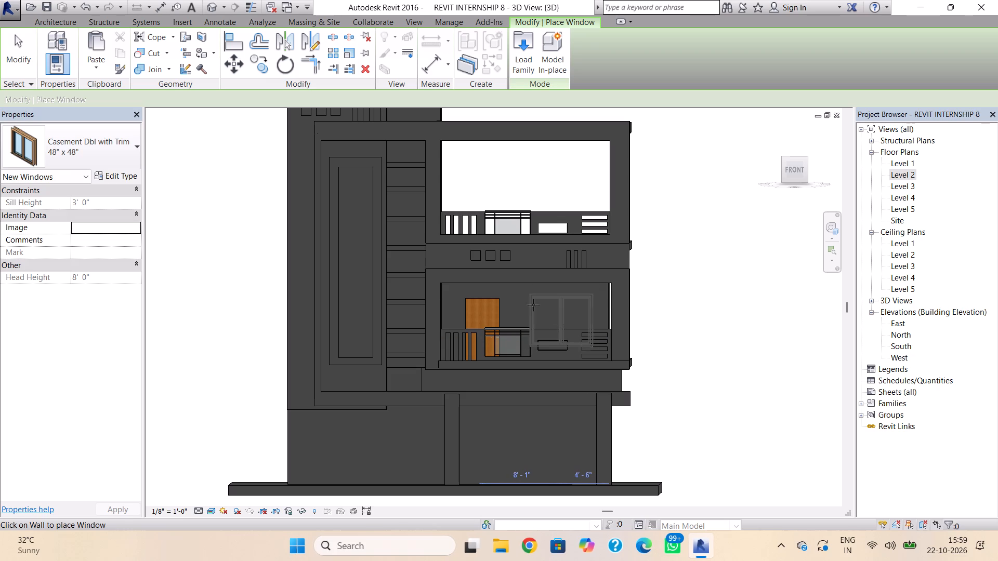
Set the height of the 48" x 48" casement window type to 4' and apply the change.
{"action": "left_click", "coordinate": [122, 173]}
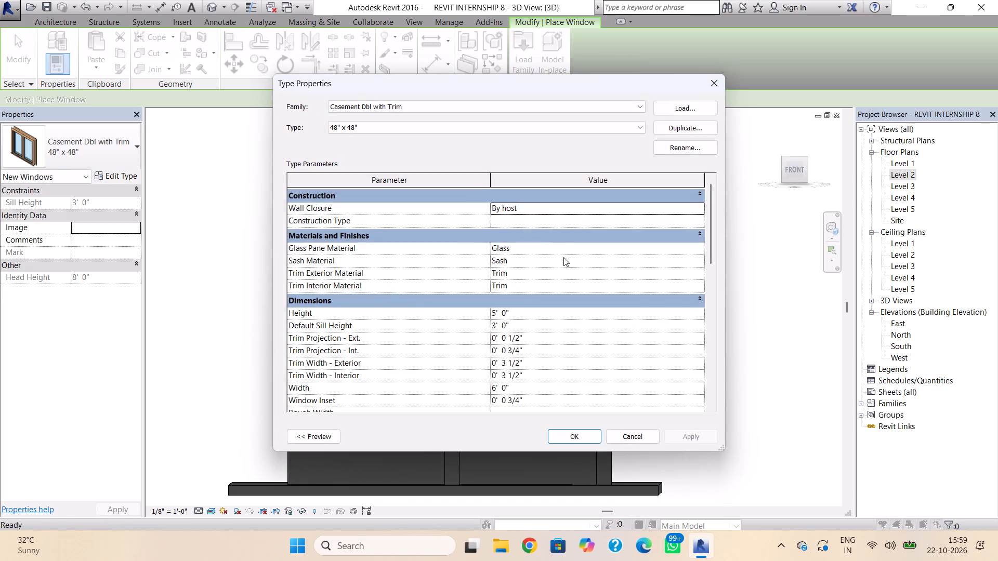
{"action": "left_click", "coordinate": [521, 316]}
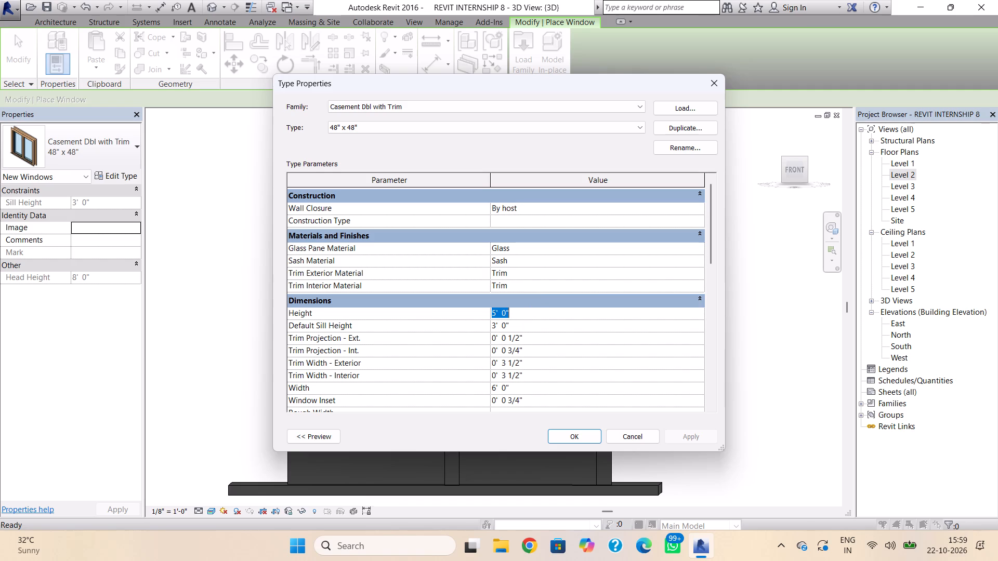
{"action": "key", "text": "BackSpace"}
{"action": "key", "text": "BackSpace"}
{"action": "type", "text": "4'"}
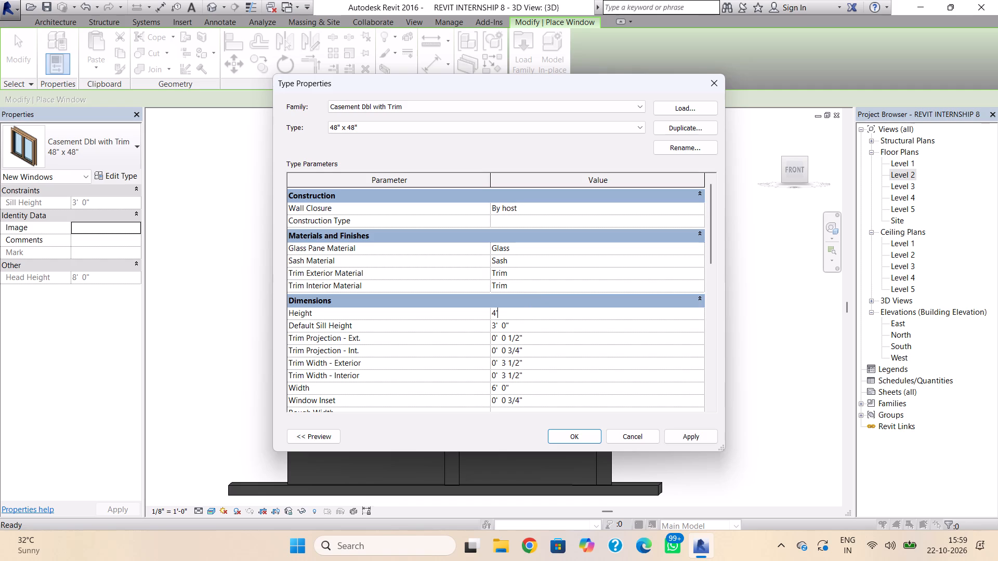
{"action": "key", "text": "Return"}
{"action": "left_click", "coordinate": [556, 441]}
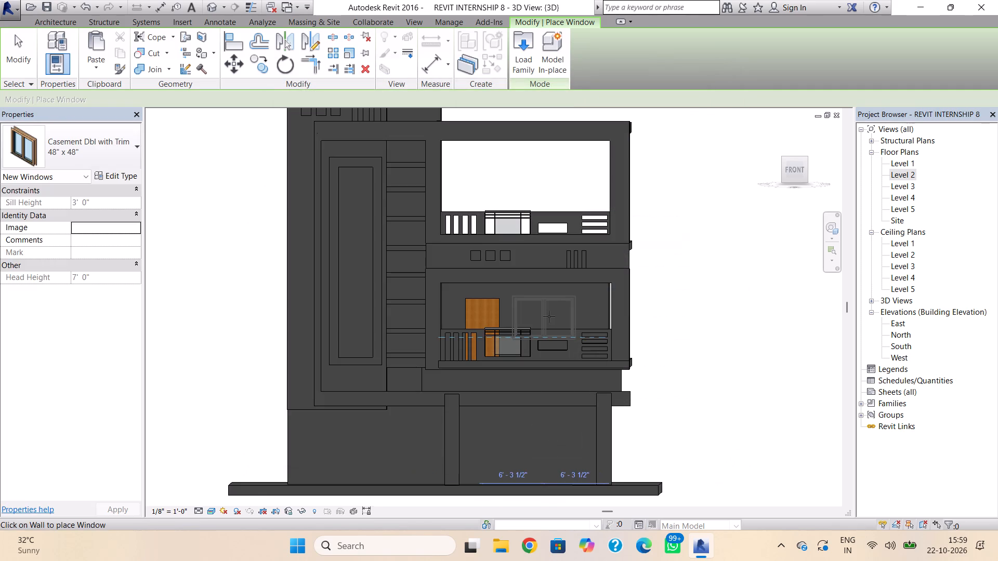
Set the width of the 48" x 48" casement window type to 5' and apply the change.
{"action": "left_click", "coordinate": [126, 175]}
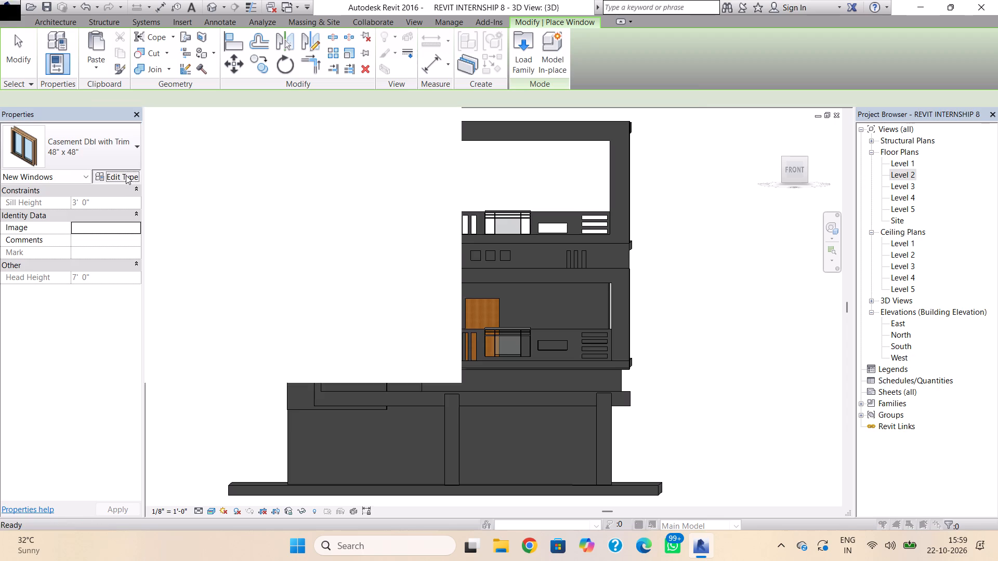
{"action": "scroll", "coordinate": [515, 366], "scroll_direction": "down", "scroll_amount": 2}
{"action": "left_click", "coordinate": [517, 337]}
{"action": "left_click_drag", "start_coordinate": [517, 337], "coordinate": [515, 337]}
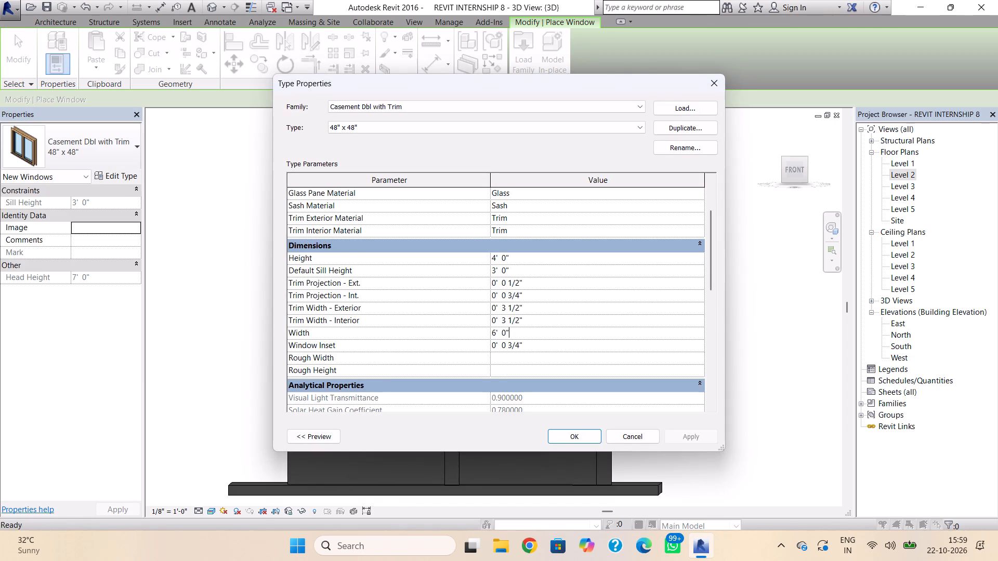
{"action": "left_click_drag", "start_coordinate": [515, 337], "coordinate": [494, 343]}
{"action": "key", "text": "BackSpace"}
{"action": "key", "text": "BackSpace"}
{"action": "key", "text": "BackSpace"}
{"action": "key", "text": "BackSpace"}
{"action": "type", "text": "5'"}
{"action": "key", "text": "Return"}
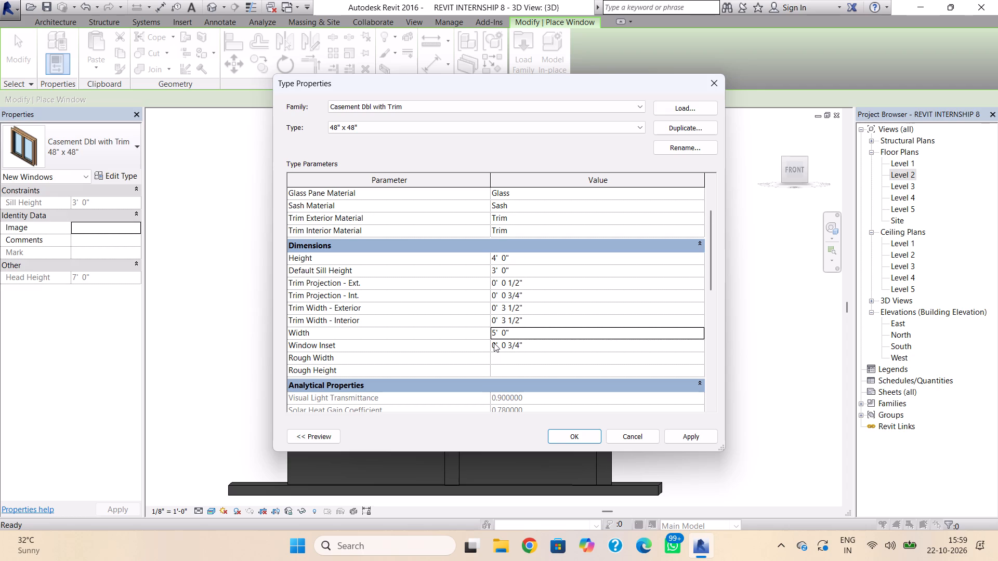
{"action": "left_click", "coordinate": [581, 439]}
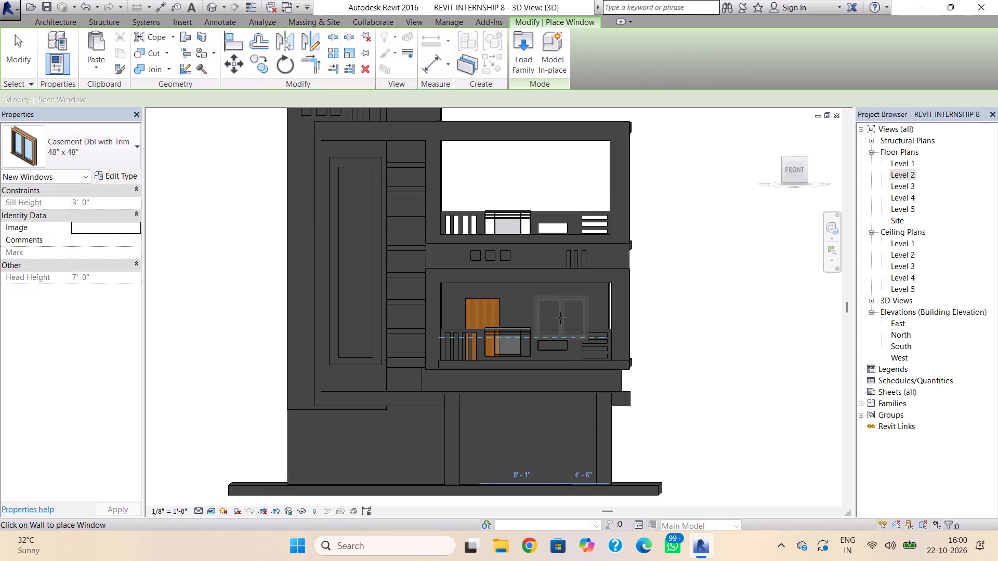
Place one casement window in the wall behind the lower balcony railing, about 4' 6" from the wall's right end.
{"action": "left_click", "coordinate": [560, 318]}
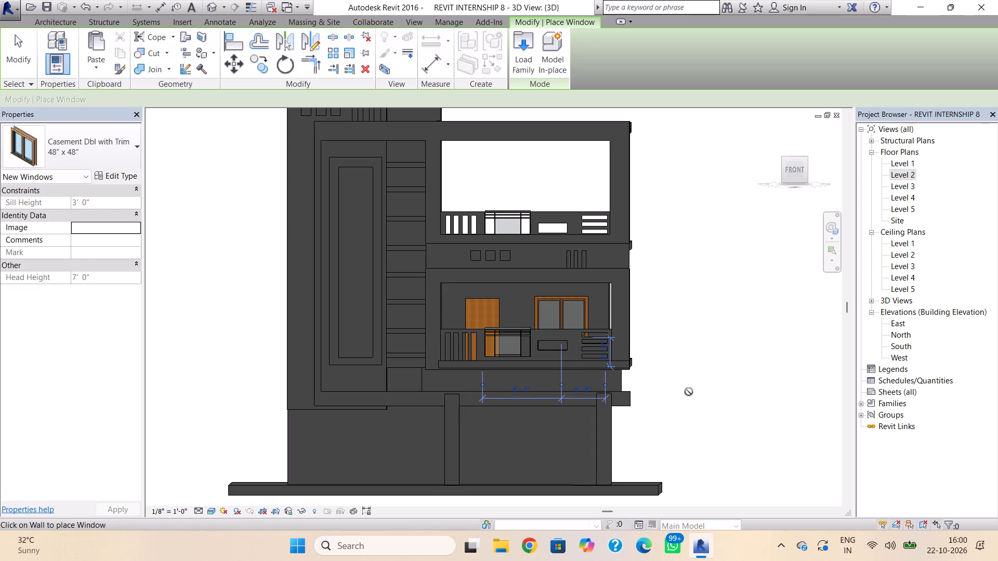
{"action": "key", "text": "Escape"}
{"action": "key", "text": "Escape"}
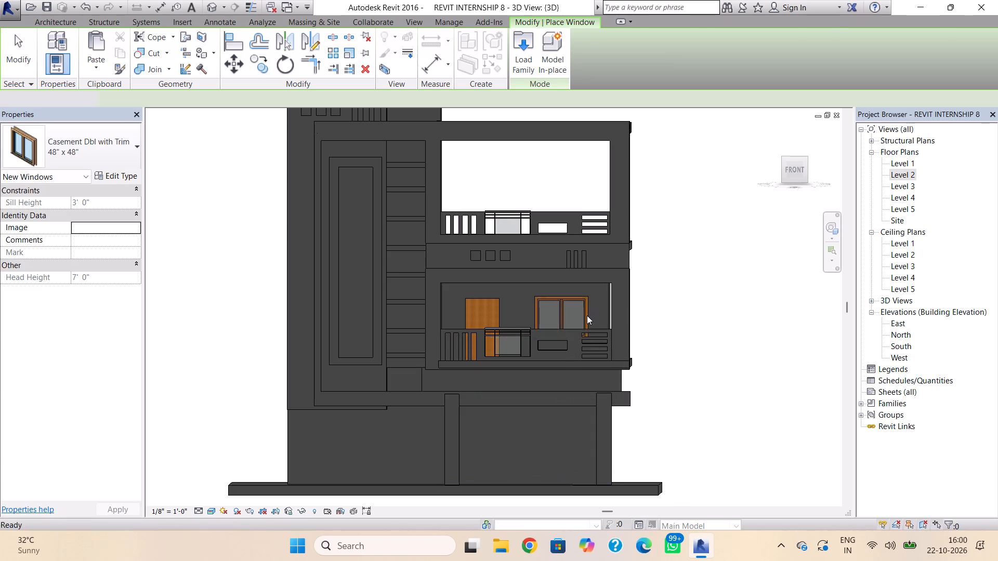
Nudge the placed casement window down to a sill height of 2' 8" and deselect it.
{"action": "left_click", "coordinate": [587, 315]}
{"action": "key", "text": "Down"}
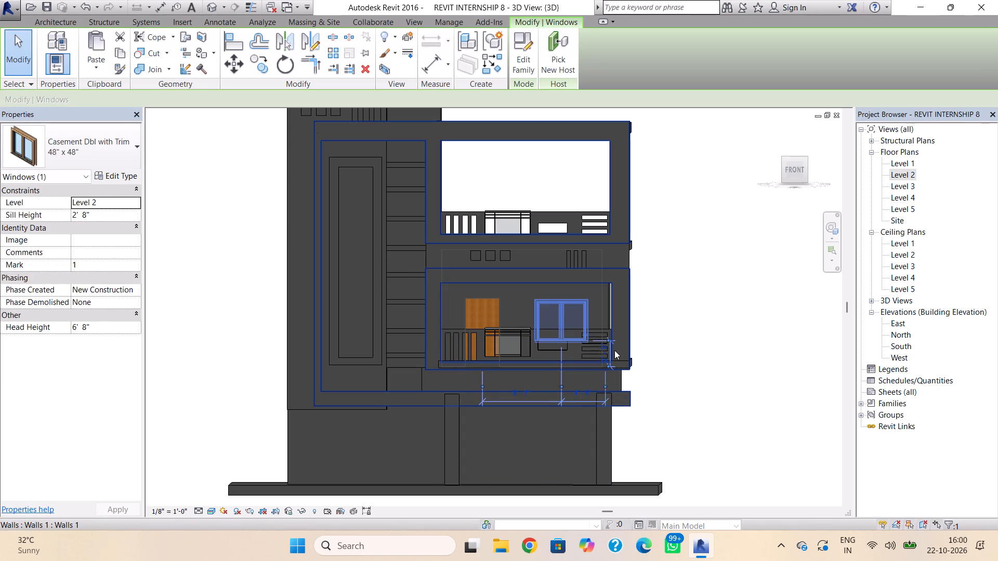
{"action": "key", "text": "Down"}
{"action": "key", "text": "Up"}
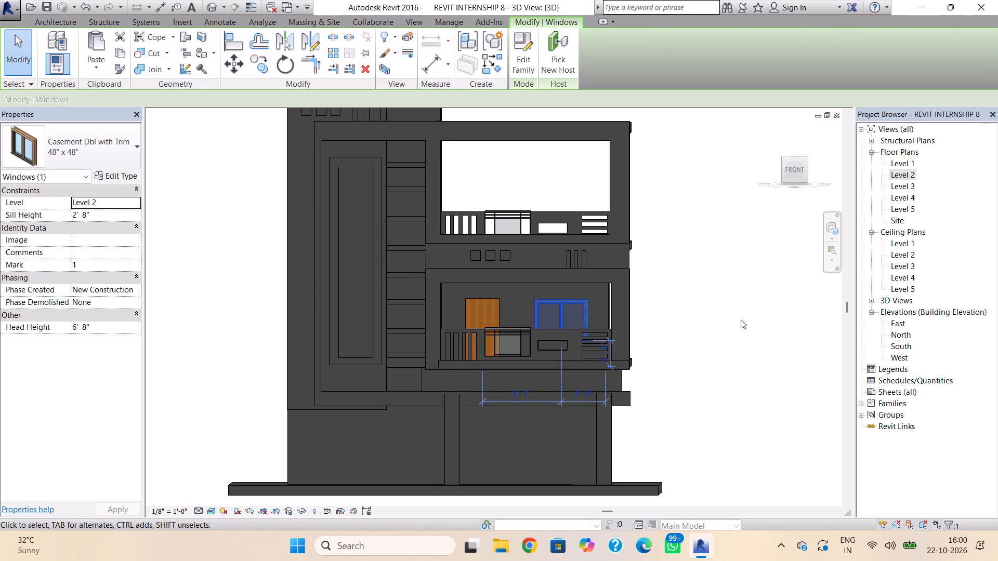
{"action": "left_click", "coordinate": [741, 319]}
Place a Single-Flush 36" x 84" door in the ground-floor wall between the two columns, about 11' from the wall's right end.
{"action": "scroll", "coordinate": [651, 438], "scroll_direction": "down", "scroll_amount": 2}
{"action": "middle_click", "coordinate": [644, 427]}
{"action": "scroll", "coordinate": [644, 427], "scroll_direction": "up", "scroll_amount": 1}
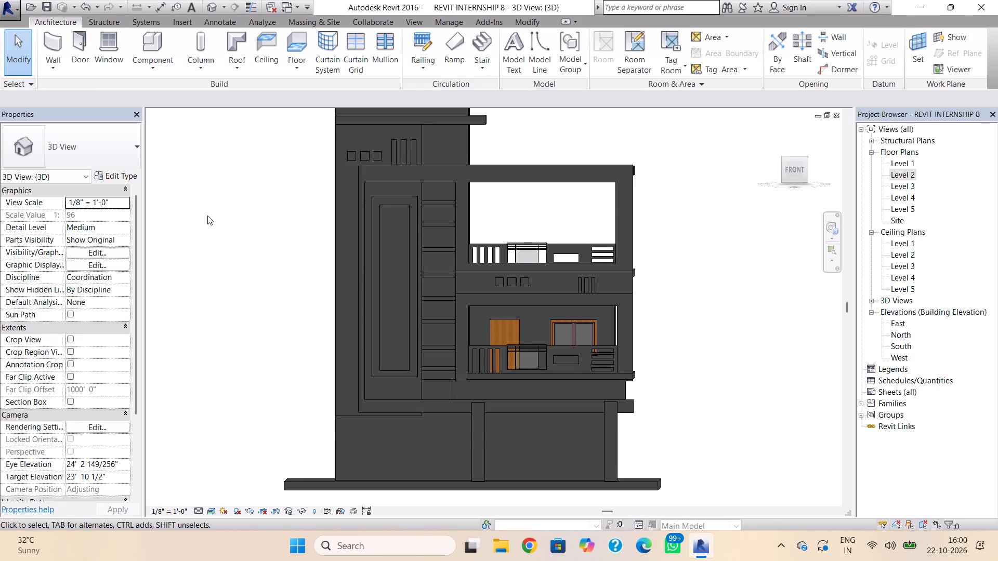
{"action": "left_click", "coordinate": [84, 43]}
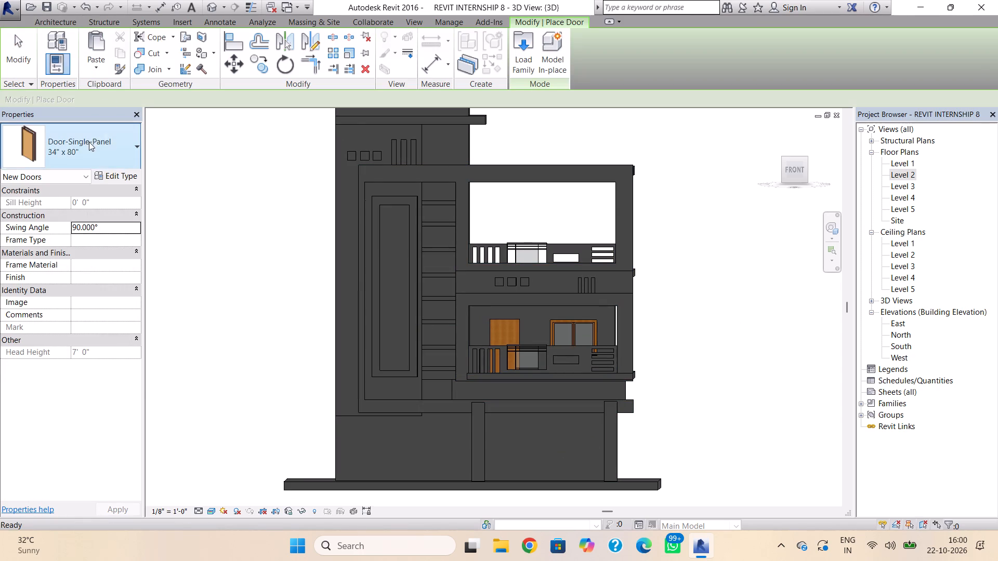
{"action": "left_click", "coordinate": [89, 142]}
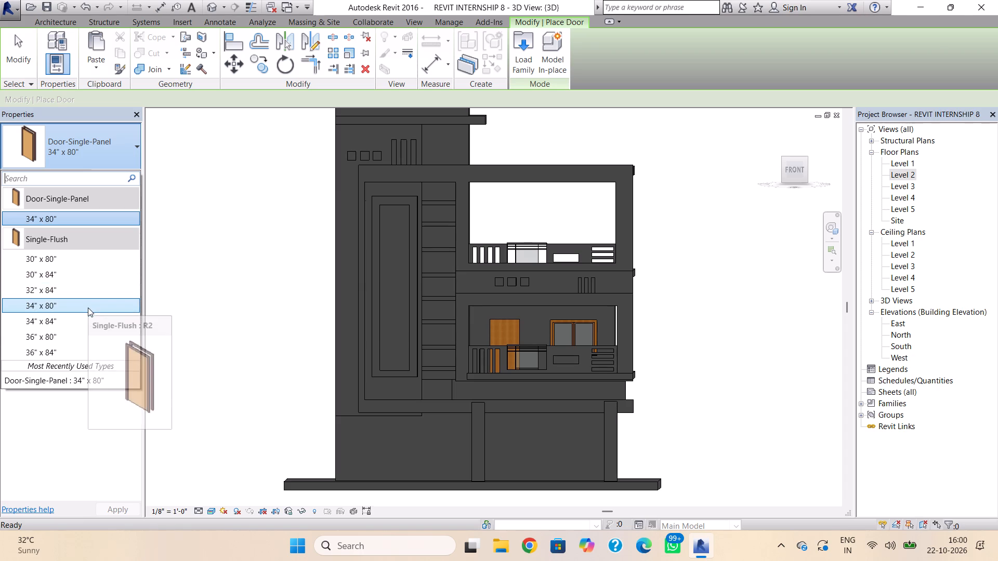
{"action": "left_click", "coordinate": [82, 350]}
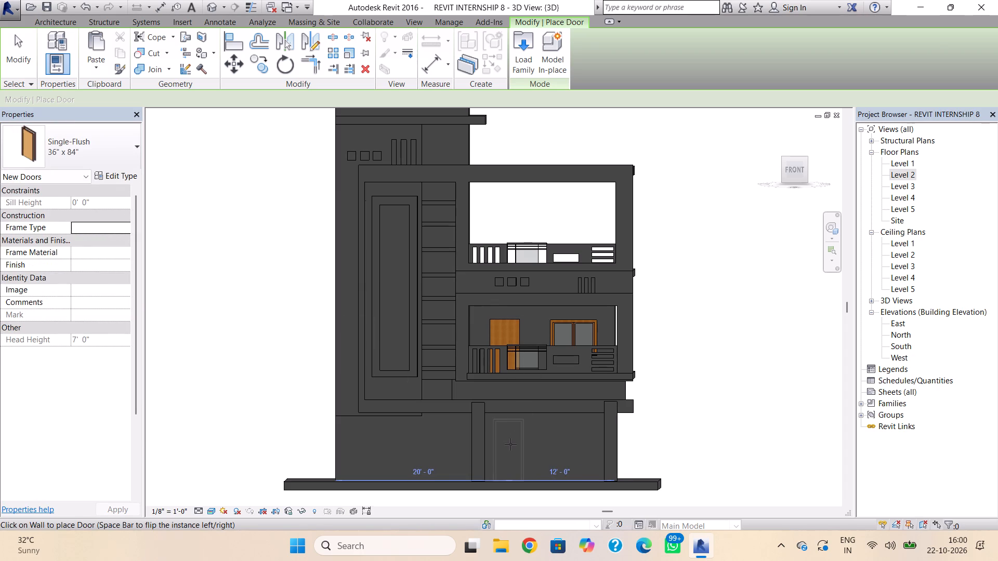
{"action": "left_click_drag", "start_coordinate": [510, 444], "coordinate": [518, 447]}
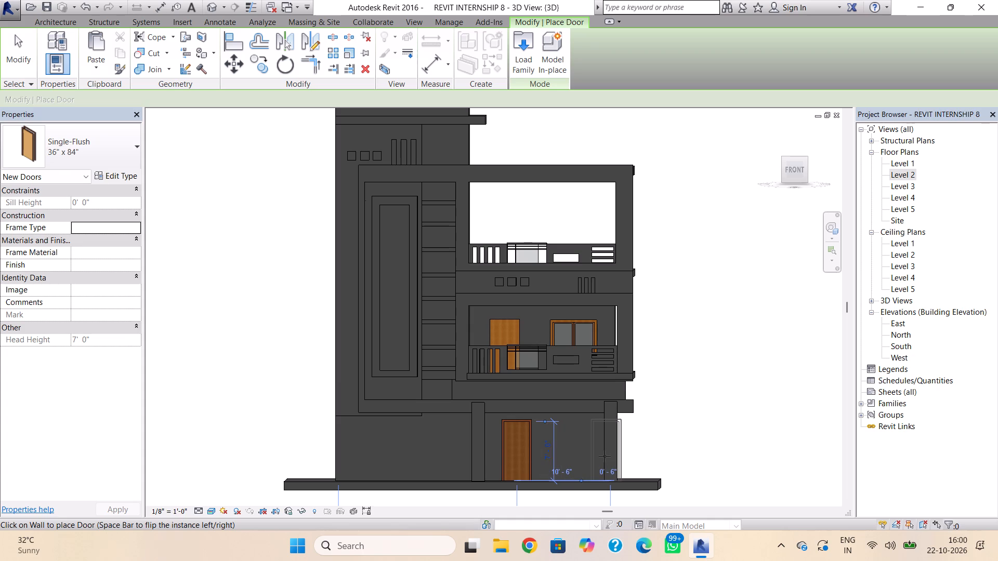
{"action": "key", "text": "Escape"}
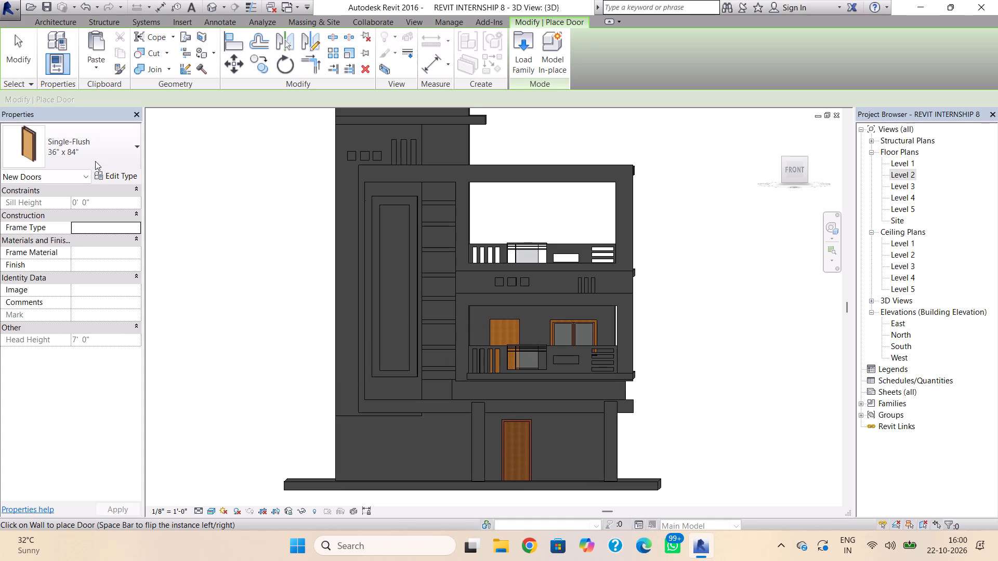
Place a Casement Dbl with Trim 48" x 48" window beside the ground-floor door, about 4' 6" from the wall's right end.
{"action": "left_click", "coordinate": [51, 17]}
{"action": "left_click", "coordinate": [122, 54]}
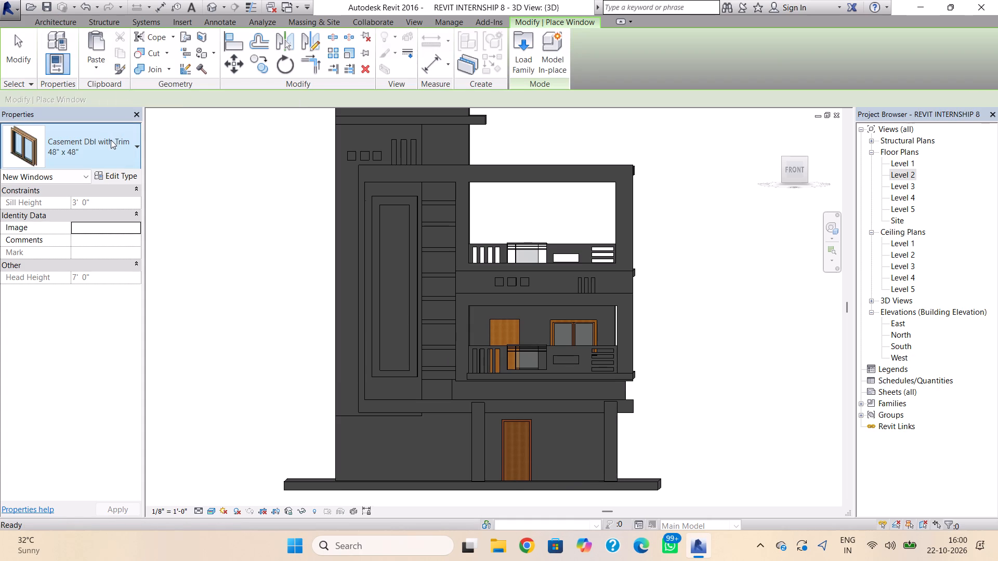
{"action": "left_click", "coordinate": [110, 142]}
{"action": "left_click", "coordinate": [110, 233]}
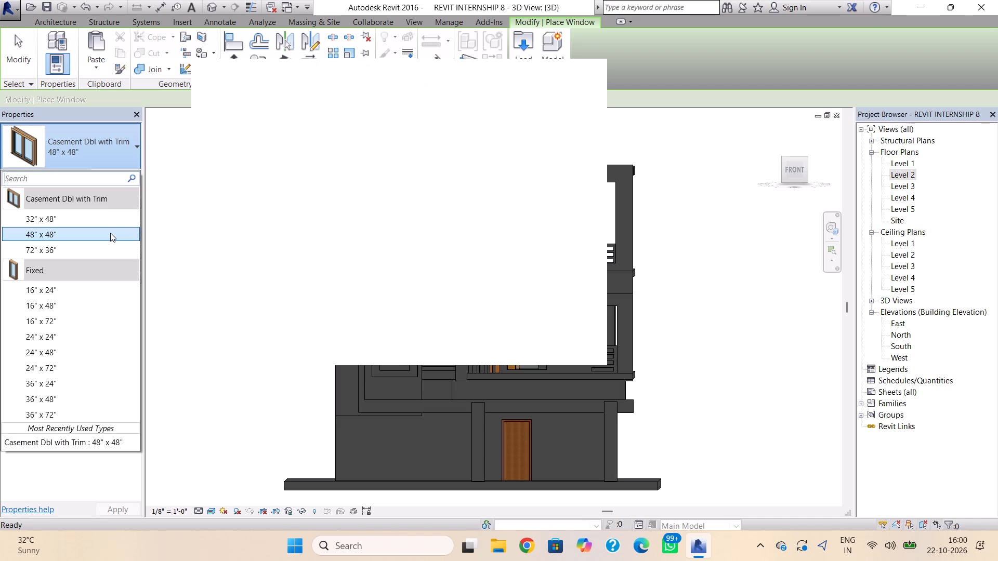
{"action": "left_click", "coordinate": [81, 151]}
{"action": "left_click", "coordinate": [67, 244]}
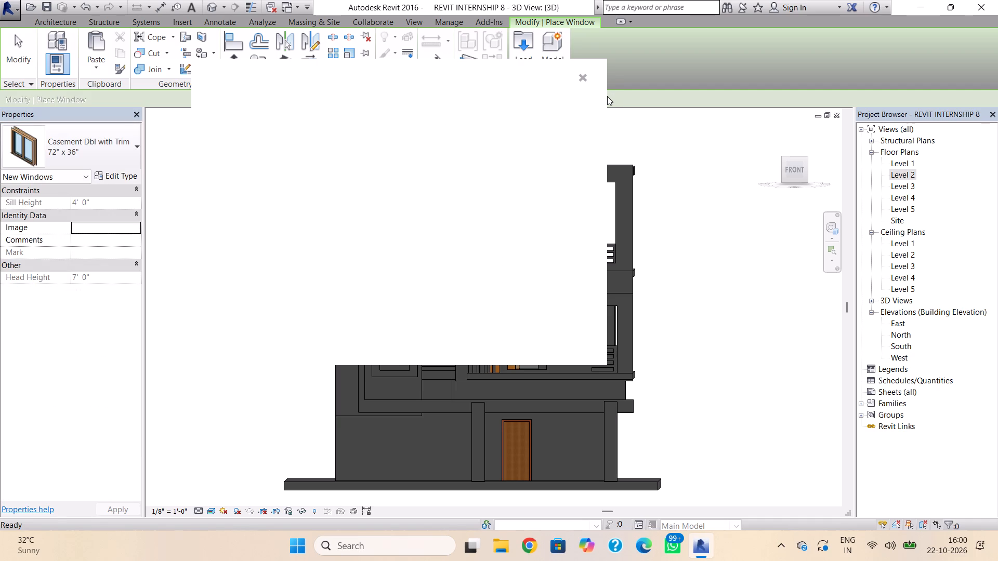
{"action": "left_click", "coordinate": [577, 75]}
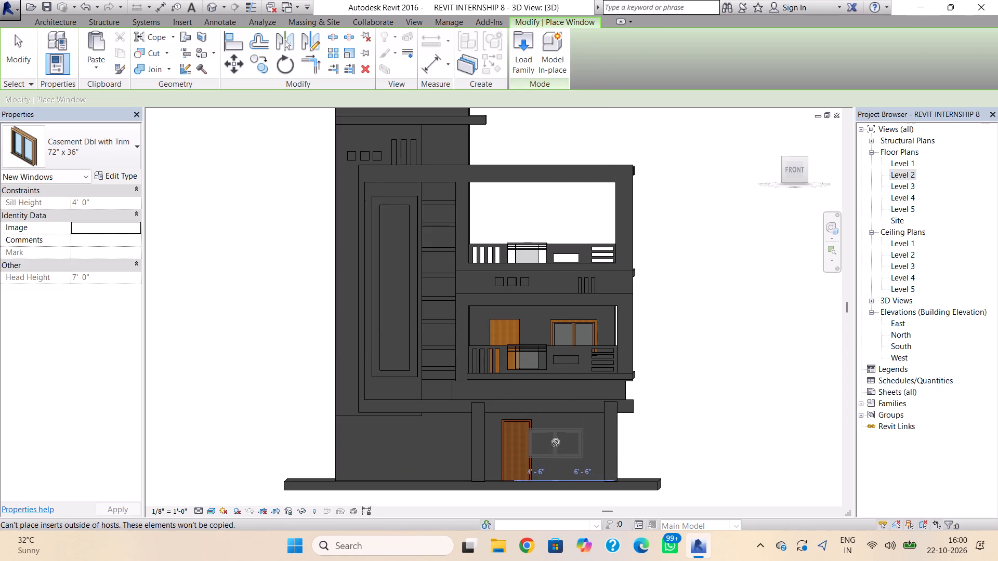
{"action": "left_click", "coordinate": [104, 153]}
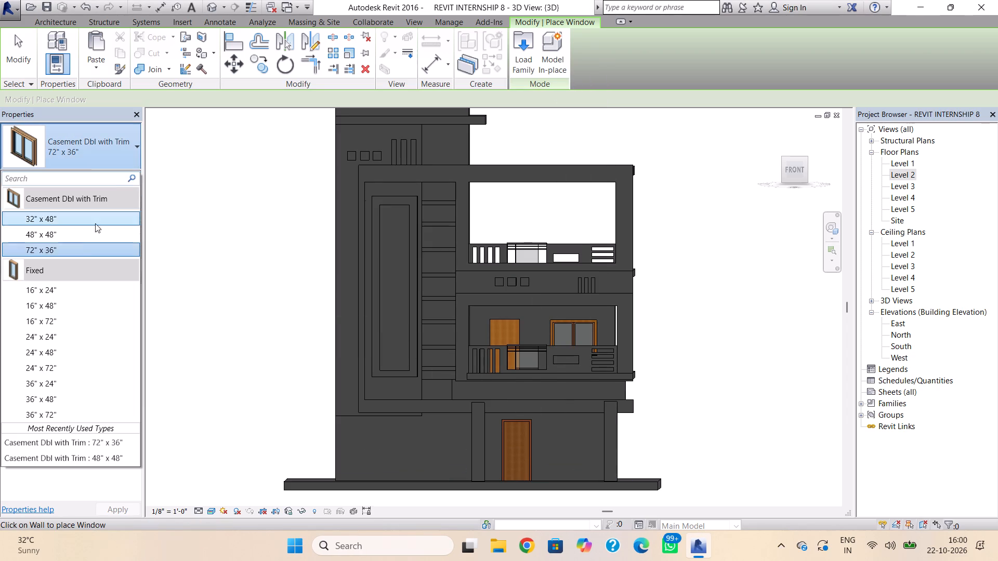
{"action": "left_click", "coordinate": [89, 234]}
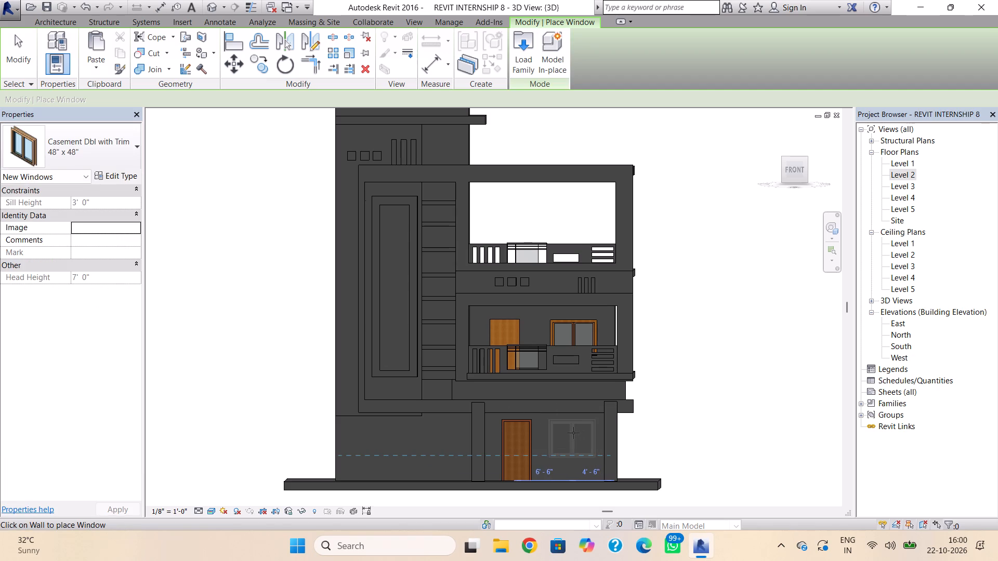
{"action": "left_click", "coordinate": [573, 433]}
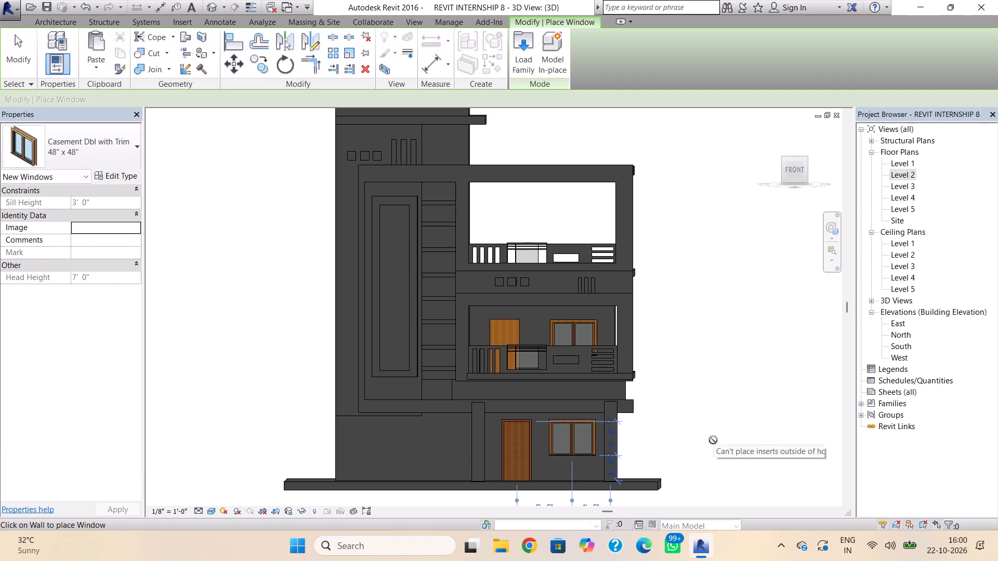
{"action": "key", "text": "Escape"}
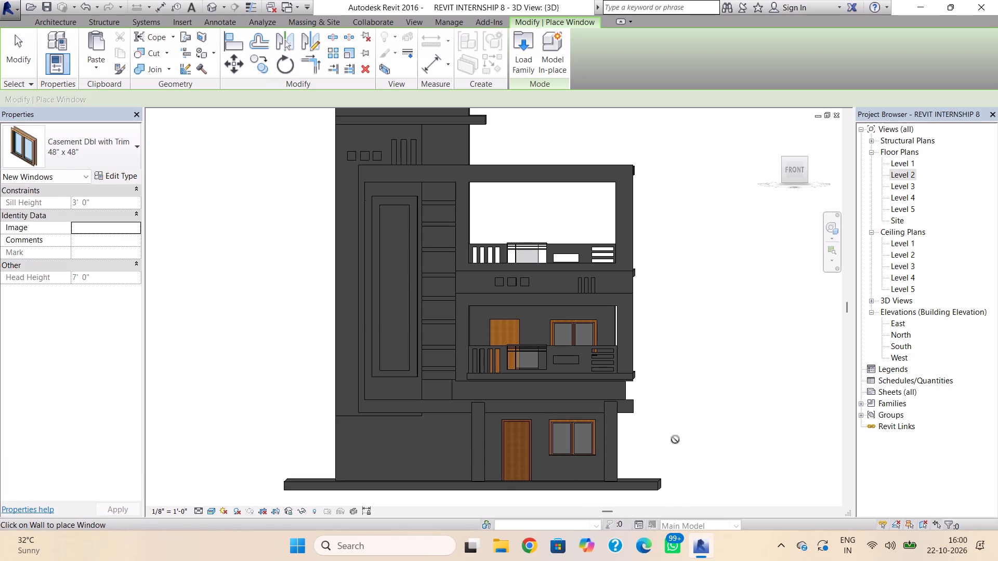
{"action": "key", "text": "Escape"}
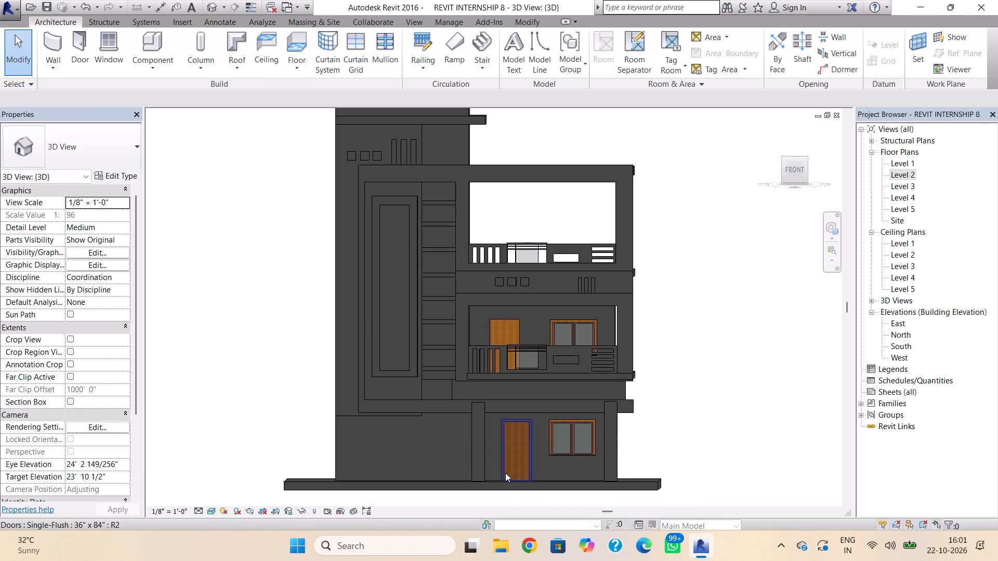
Nudge the ground-floor door between the two columns two increments to the left and deselect it.
{"action": "left_click", "coordinate": [505, 473]}
{"action": "key", "text": "Left"}
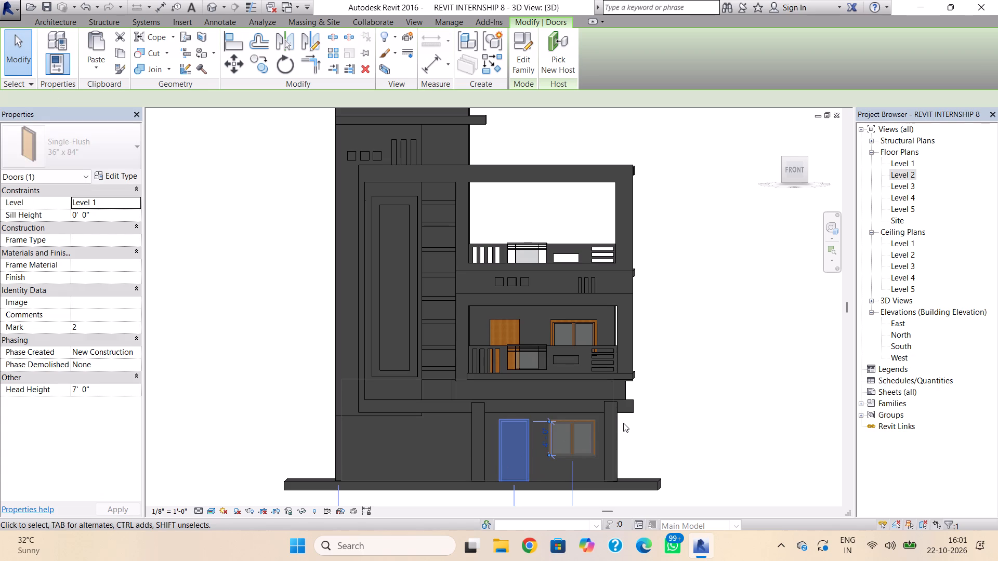
{"action": "key", "text": "Left"}
{"action": "key", "text": "Escape"}
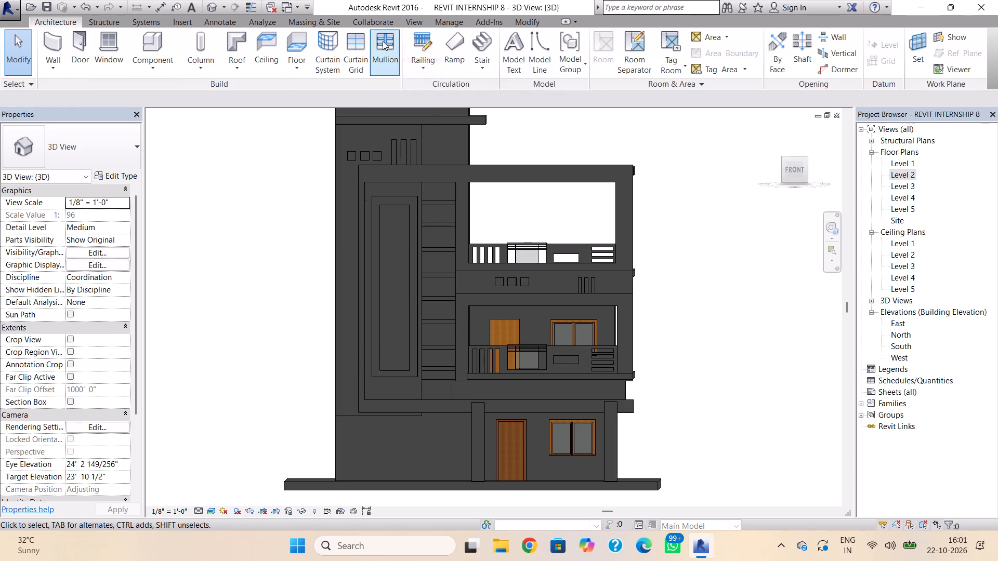
Load the single glazed curtain-wall door family from the US Imperial library's Doors folder.
{"action": "left_click", "coordinate": [72, 46]}
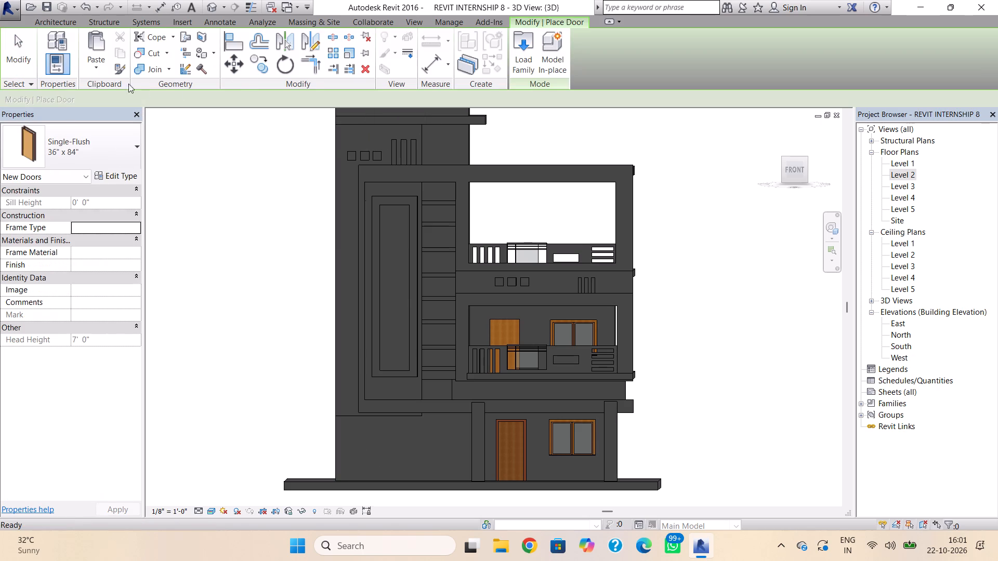
{"action": "left_click", "coordinate": [529, 51]}
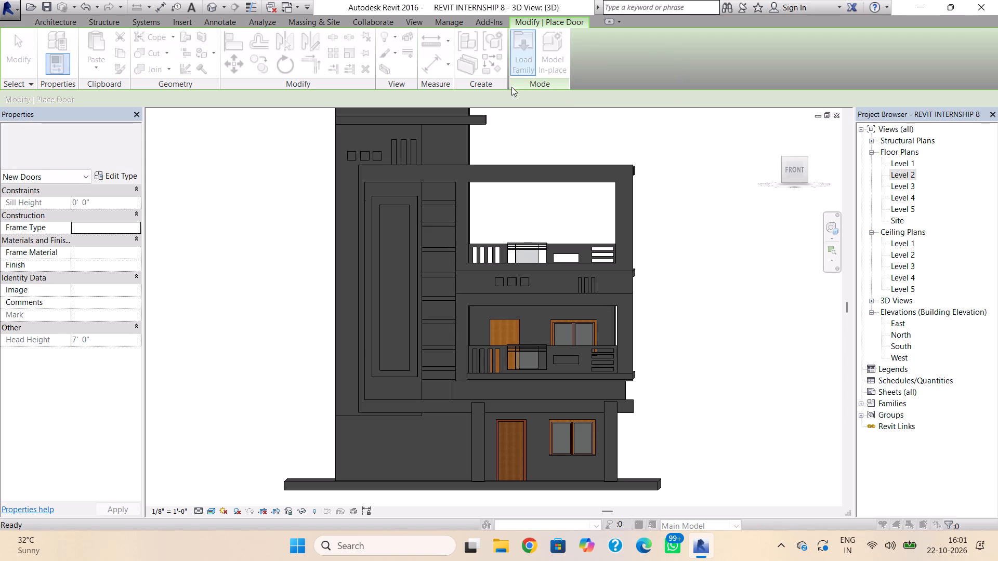
{"action": "left_click", "coordinate": [558, 255]}
{"action": "left_click", "coordinate": [558, 255]}
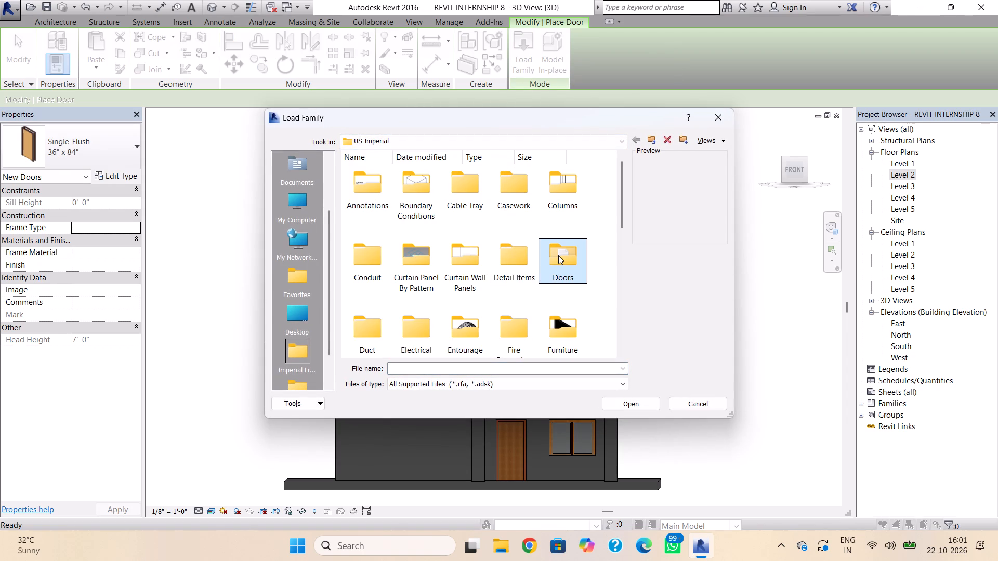
{"action": "left_click", "coordinate": [558, 256]}
{"action": "double_click", "coordinate": [558, 256]}
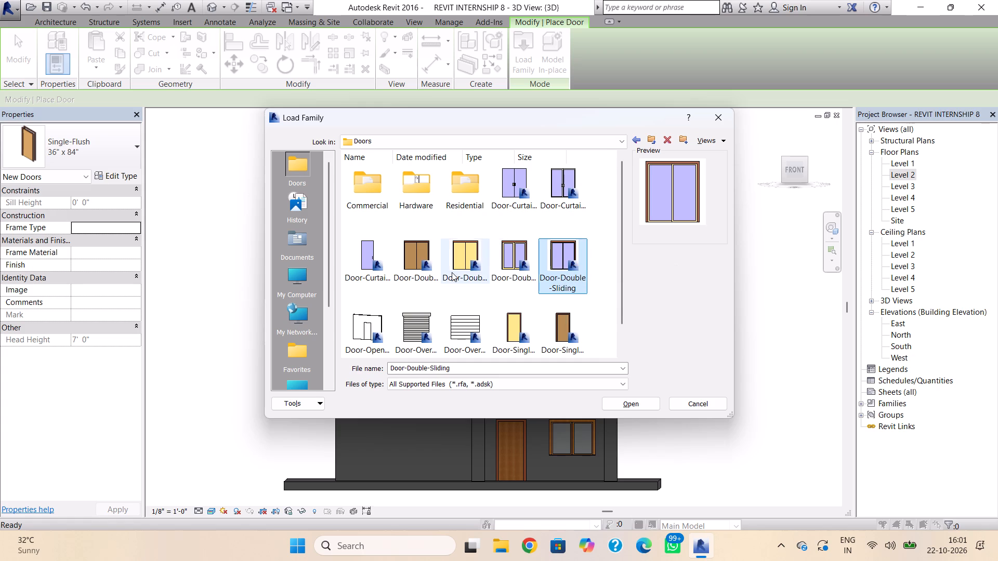
{"action": "scroll", "coordinate": [450, 273], "scroll_direction": "down", "scroll_amount": 3}
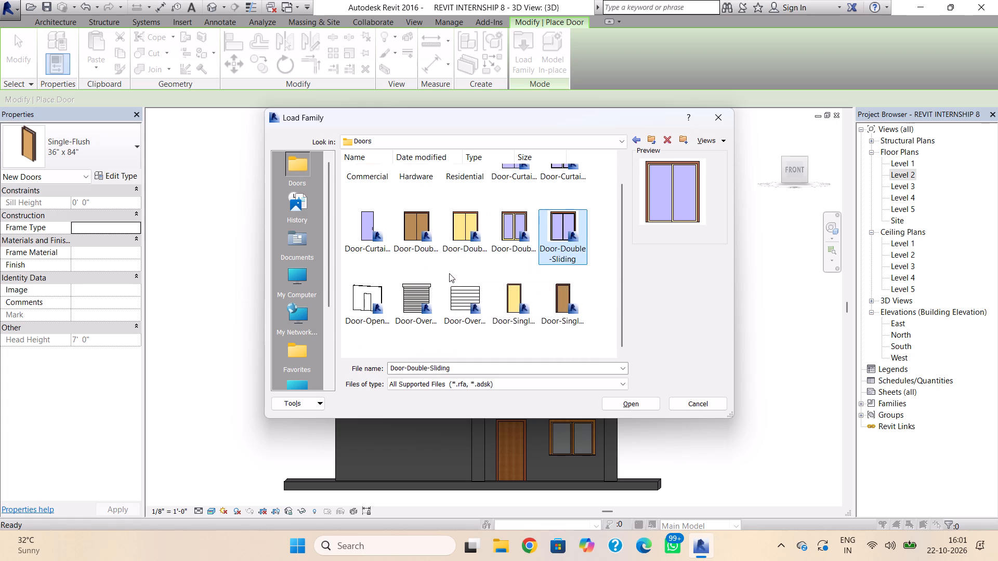
{"action": "scroll", "coordinate": [449, 273], "scroll_direction": "up", "scroll_amount": 1}
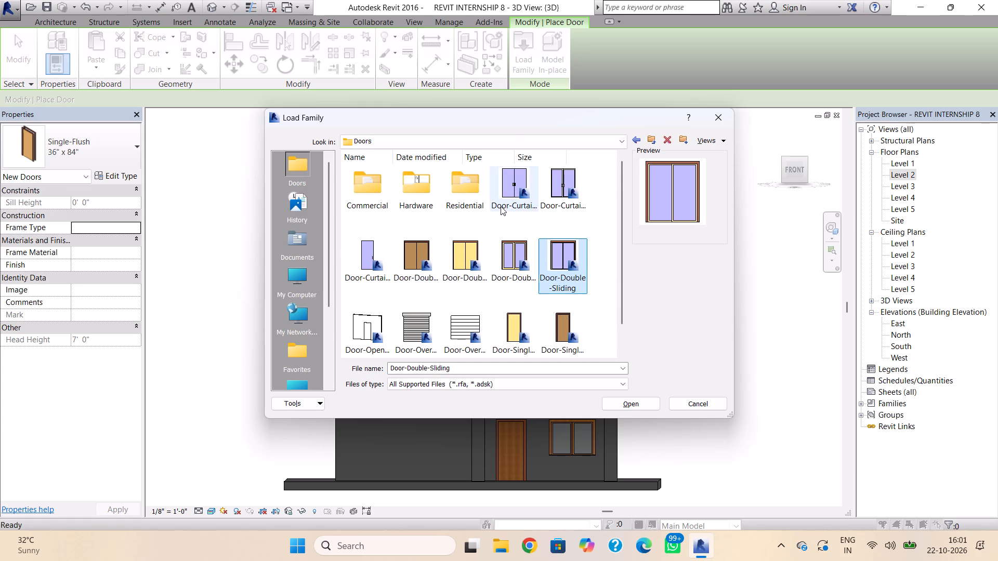
{"action": "left_click", "coordinate": [364, 249]}
{"action": "left_click", "coordinate": [616, 399]}
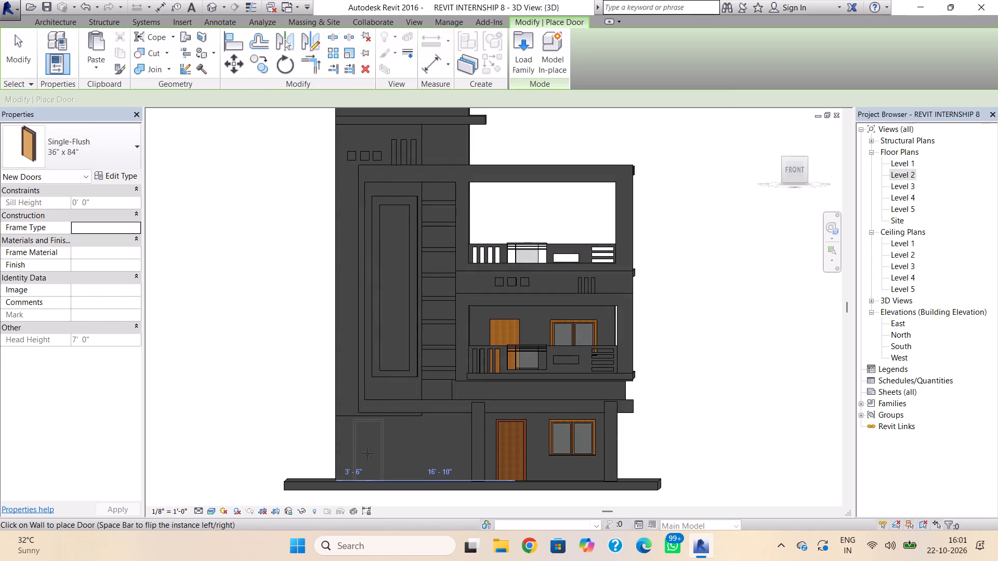
Place a Single-Flush 36" x 84" door in the ground-floor wall's left bay, about 3' 6" from the wall's left end.
{"action": "left_click", "coordinate": [367, 453]}
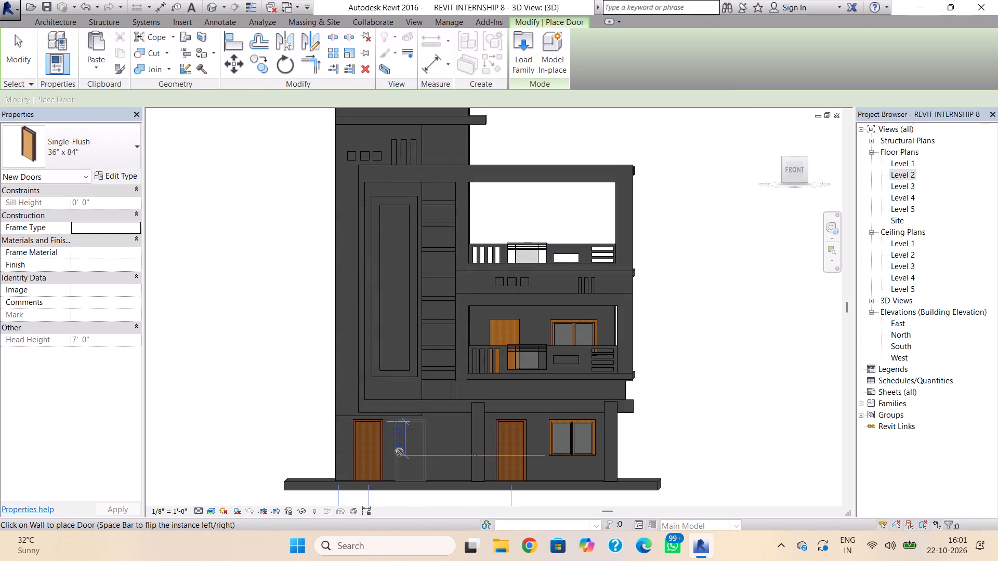
{"action": "key", "text": "Escape"}
{"action": "key", "text": "Escape"}
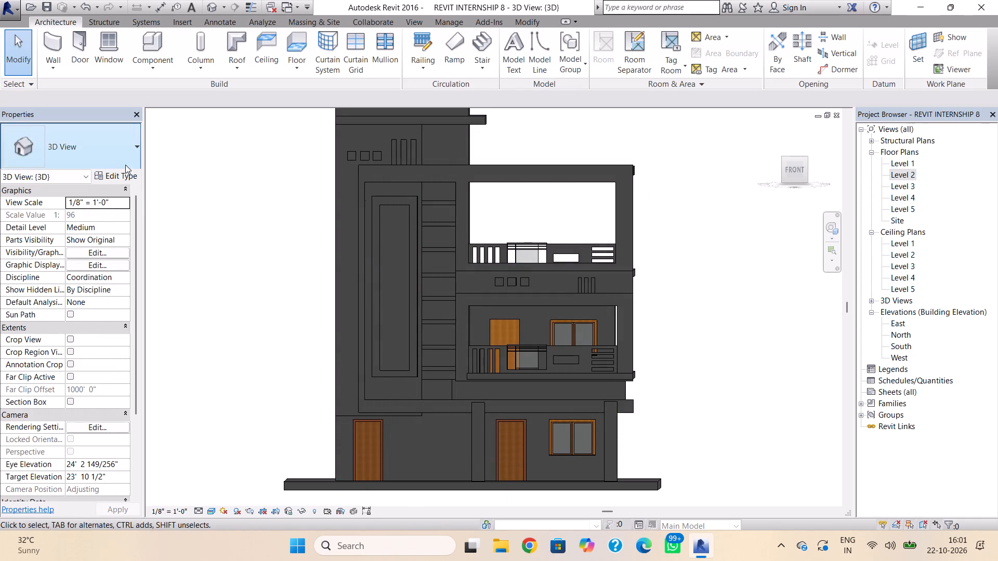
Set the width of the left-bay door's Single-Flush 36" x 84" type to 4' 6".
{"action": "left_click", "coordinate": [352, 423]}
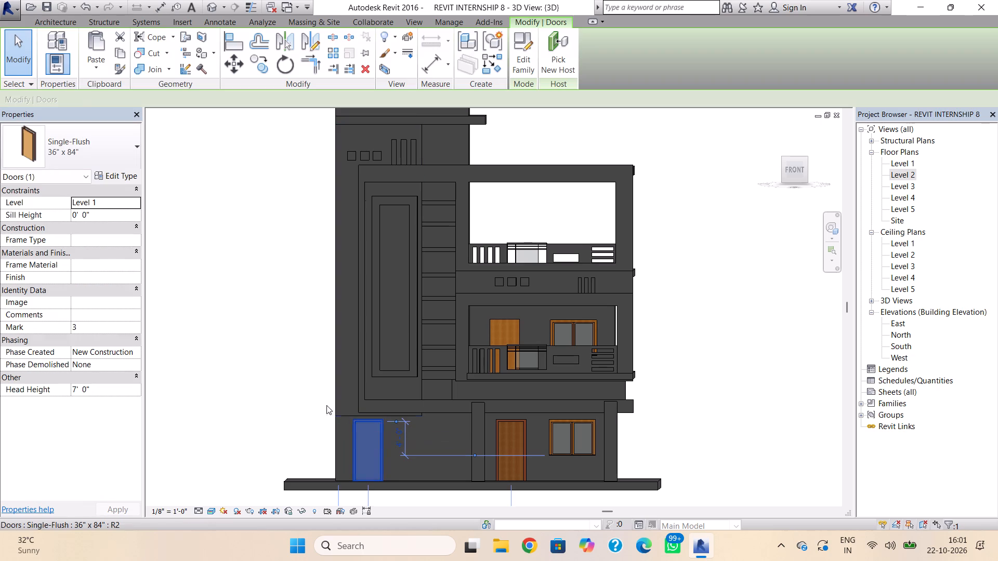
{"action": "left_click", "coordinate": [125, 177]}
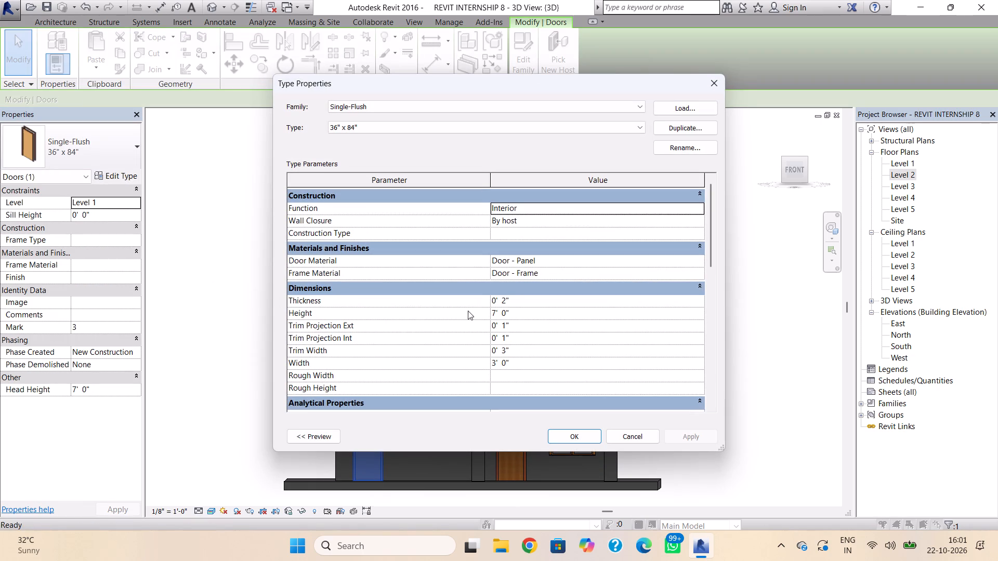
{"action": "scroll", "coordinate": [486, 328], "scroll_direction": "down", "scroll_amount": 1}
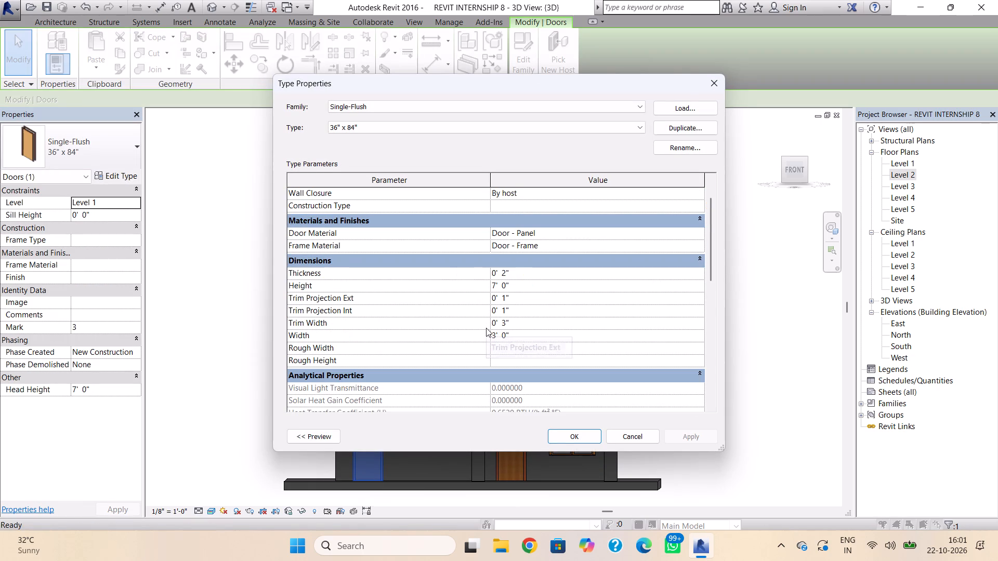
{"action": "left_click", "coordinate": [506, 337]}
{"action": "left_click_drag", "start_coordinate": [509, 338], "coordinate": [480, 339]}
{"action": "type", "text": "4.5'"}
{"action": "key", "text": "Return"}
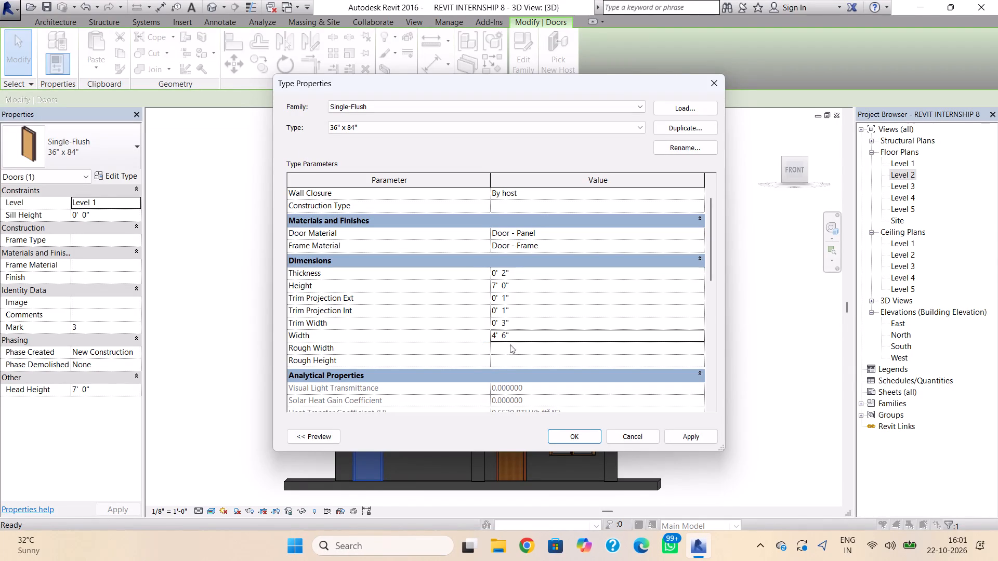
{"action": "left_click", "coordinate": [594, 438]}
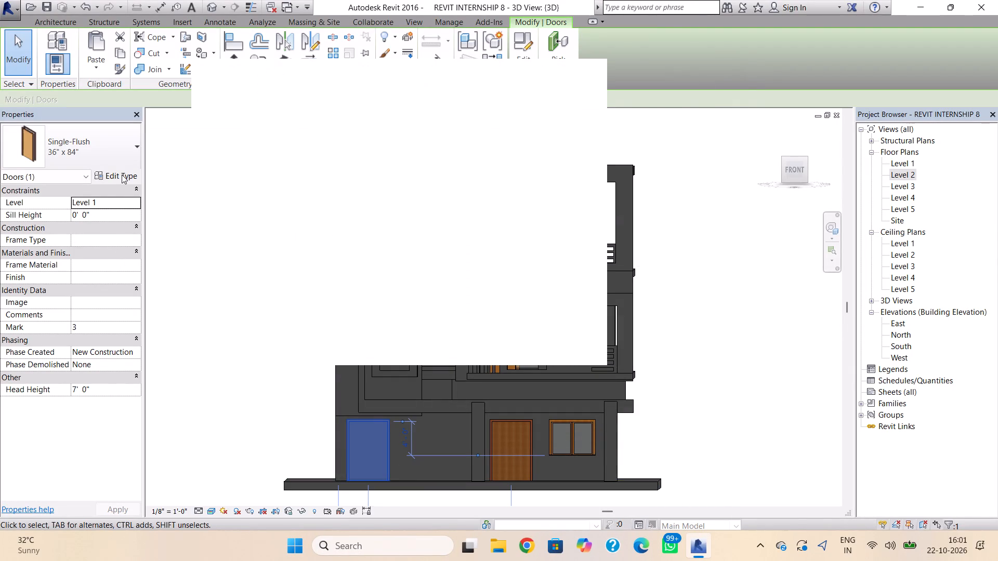
Set the width of the Single-Flush 36" x 84" door type to 4' 0".
{"action": "left_click", "coordinate": [122, 175]}
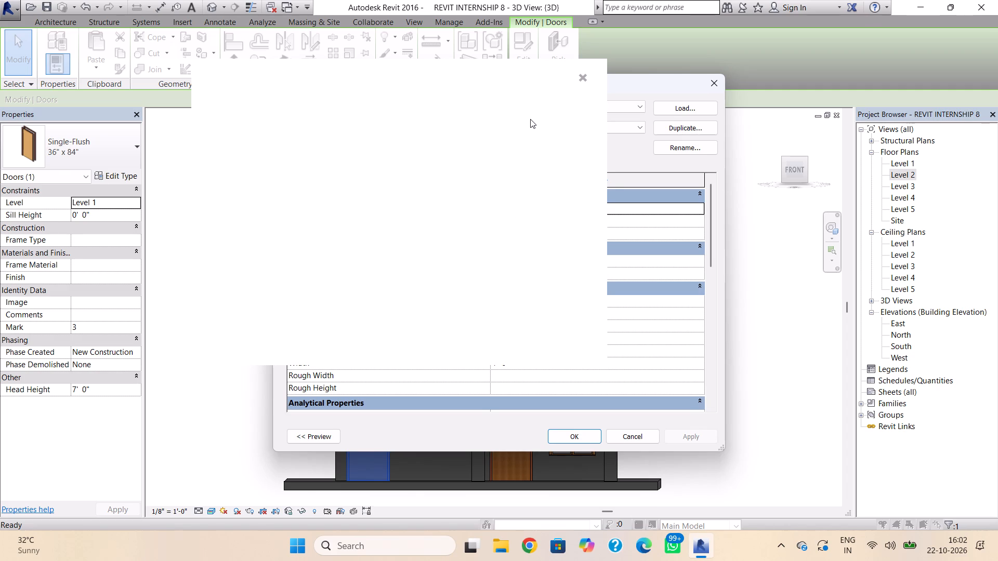
{"action": "left_click", "coordinate": [586, 78]}
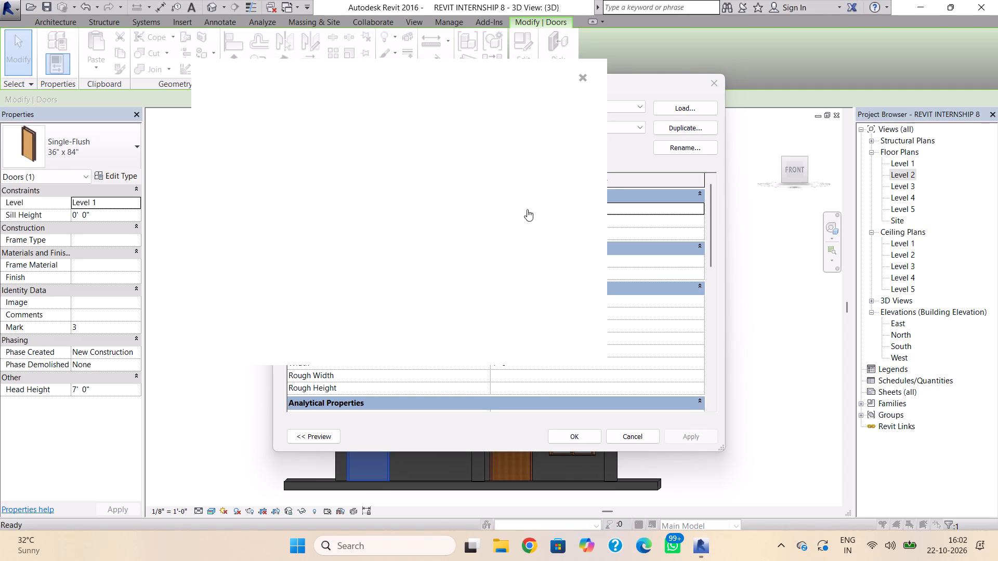
{"action": "left_click", "coordinate": [517, 357]}
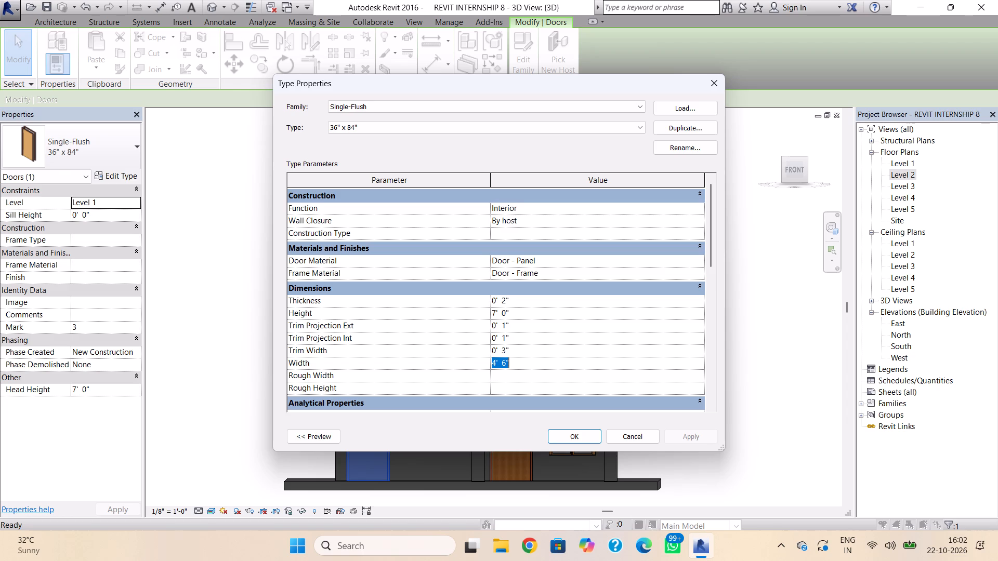
{"action": "key", "text": "BackSpace"}
{"action": "type", "text": "4'"}
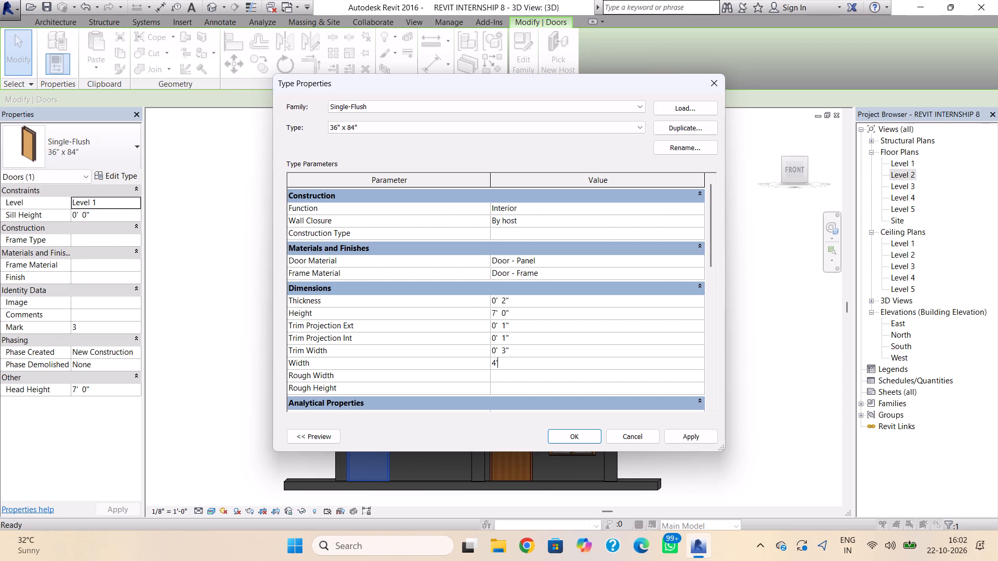
{"action": "key", "text": "Return"}
{"action": "left_click", "coordinate": [559, 437]}
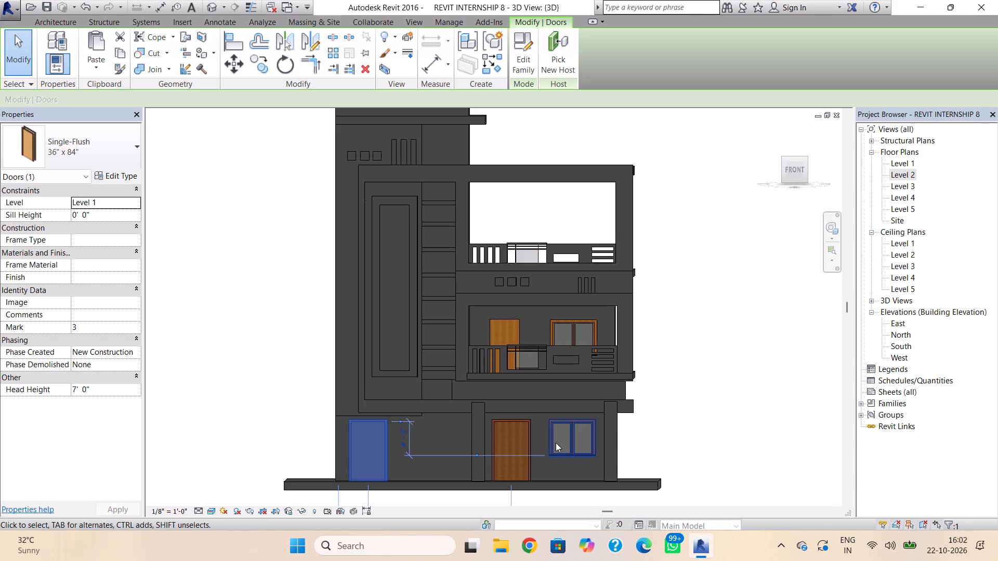
Nudge the left-bay ground-floor door two increments to the right and deselect it.
{"action": "key", "text": "Right"}
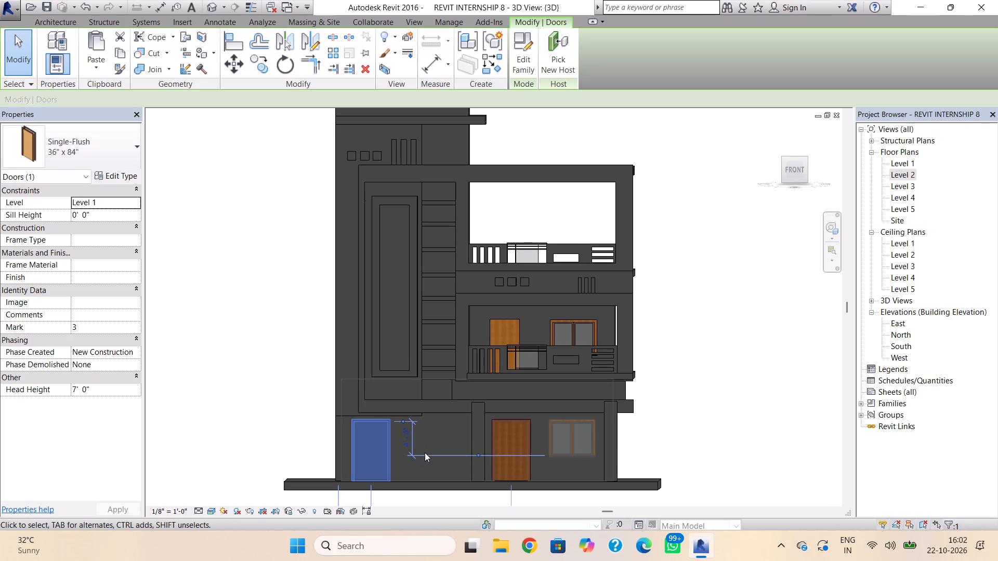
{"action": "key", "text": "Right"}
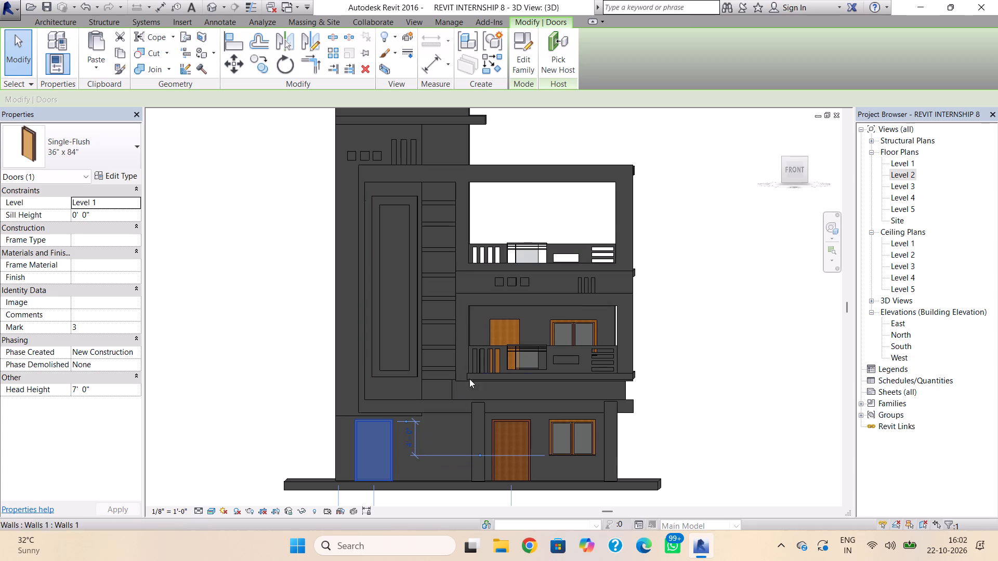
{"action": "key", "text": "Escape"}
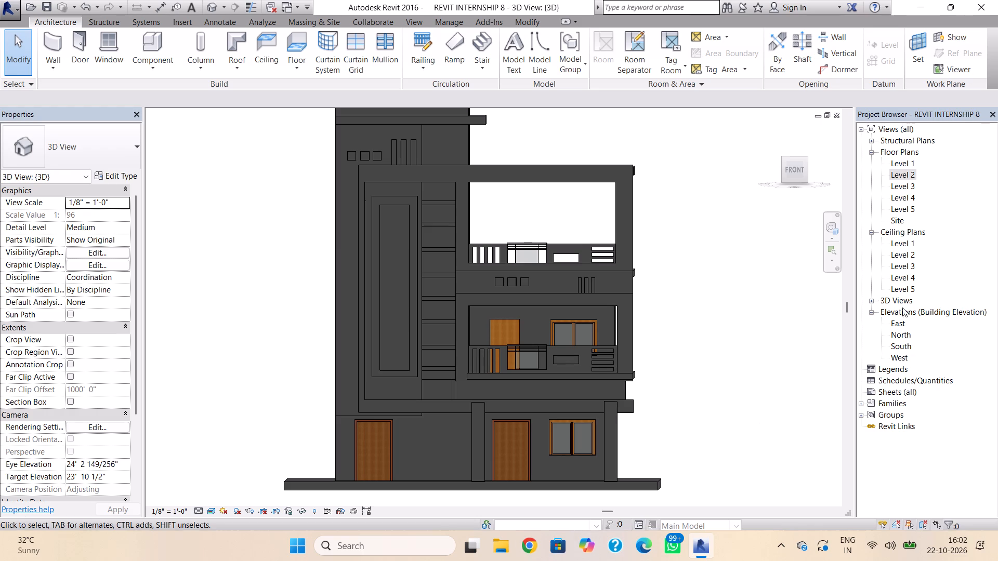
Minimise the Revit window and launch Fuji from the desktop.
{"action": "left_click", "coordinate": [931, 0]}
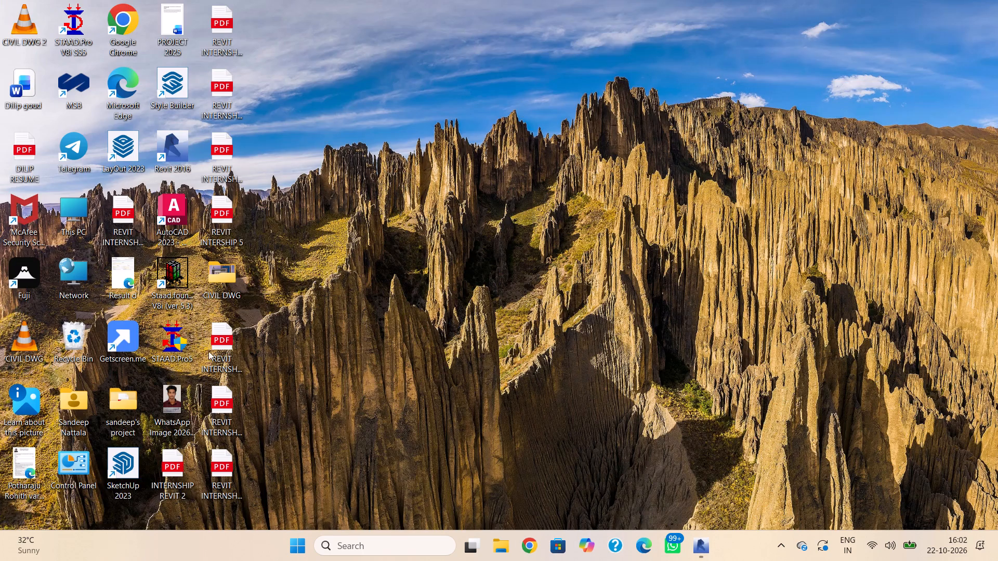
{"action": "left_click", "coordinate": [29, 284]}
{"action": "left_click", "coordinate": [29, 284]}
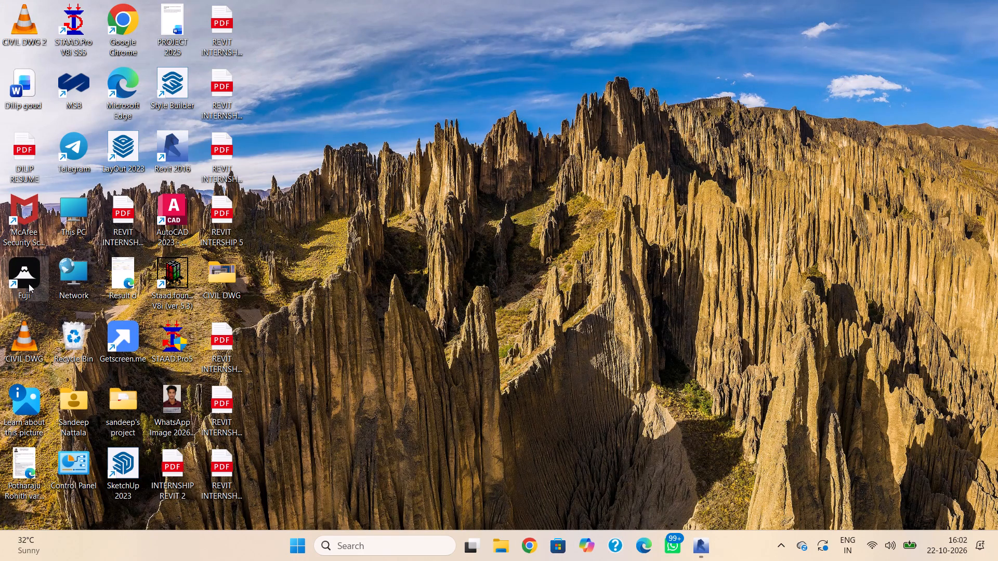
{"action": "left_click", "coordinate": [29, 284]}
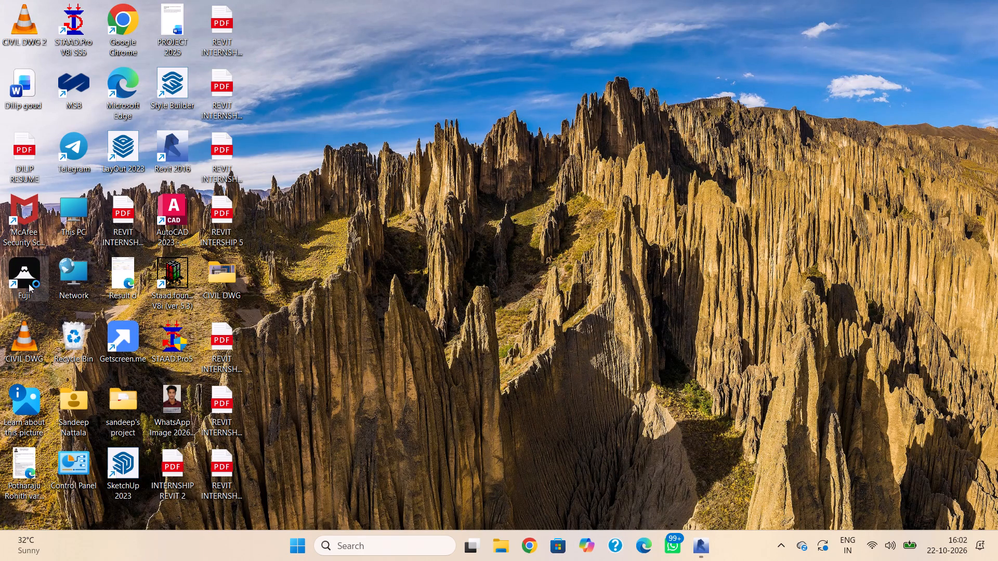
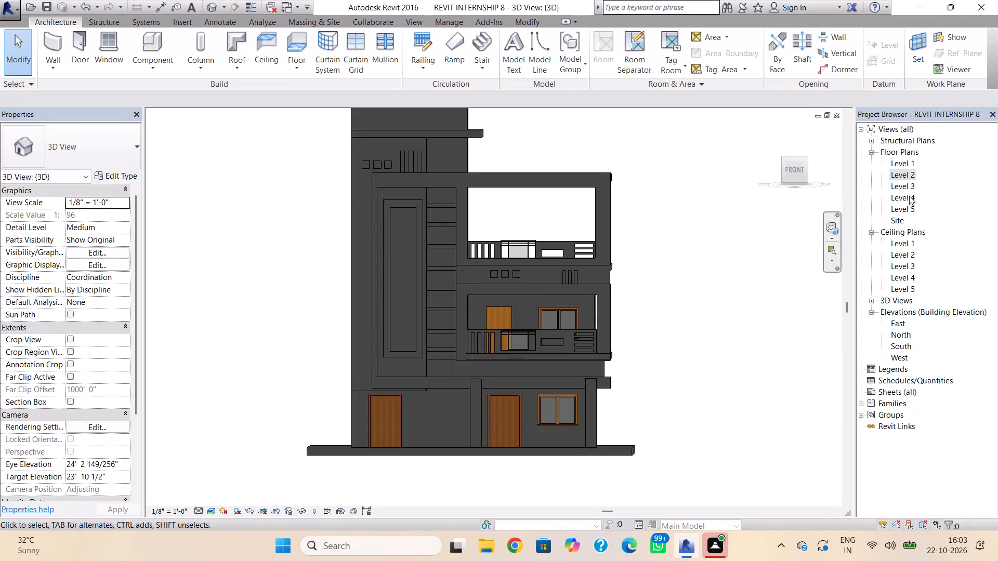
In the Level 1 floor plan, draw a rectangular Generic - 5" wall enclosure around the building, about 36' 6" by 37' 6".
{"action": "double_click", "coordinate": [907, 162]}
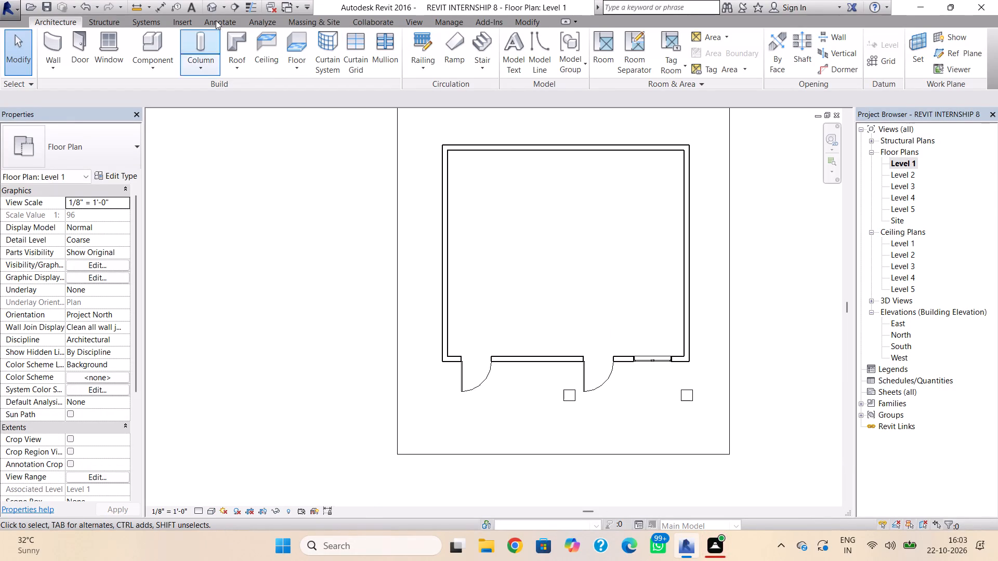
{"action": "left_click", "coordinate": [63, 47]}
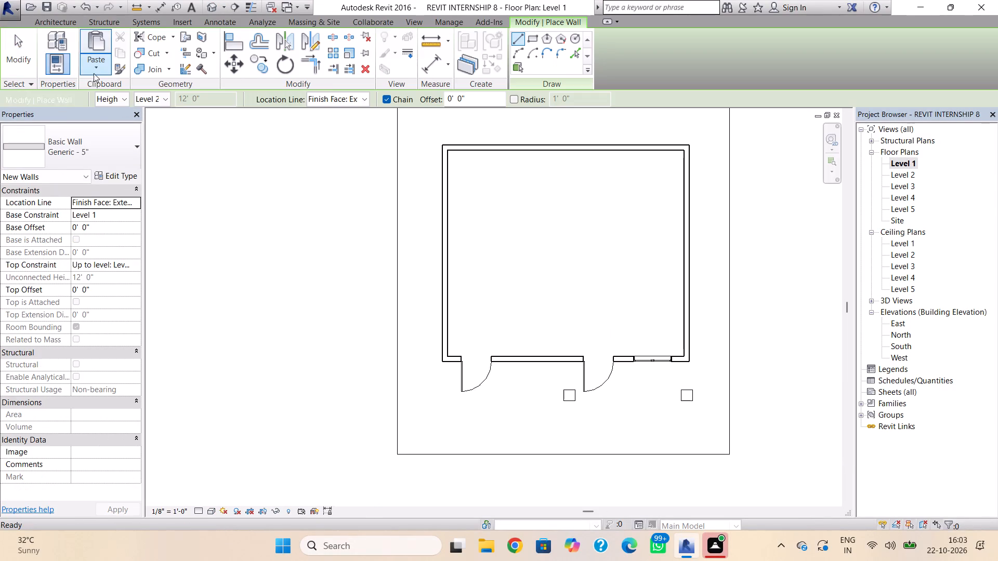
{"action": "left_click", "coordinate": [538, 38]}
{"action": "left_click", "coordinate": [427, 132]}
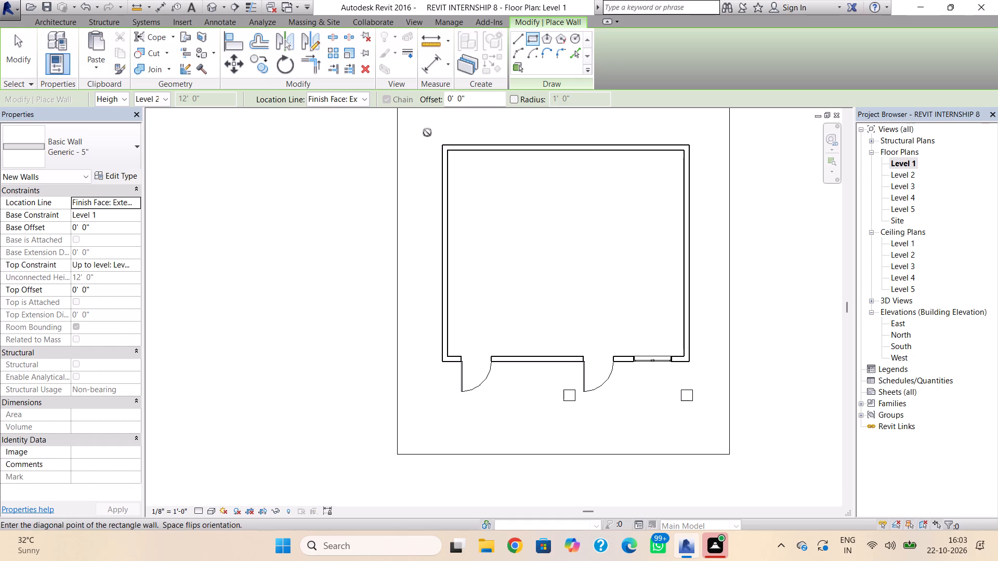
{"action": "left_click", "coordinate": [705, 420]}
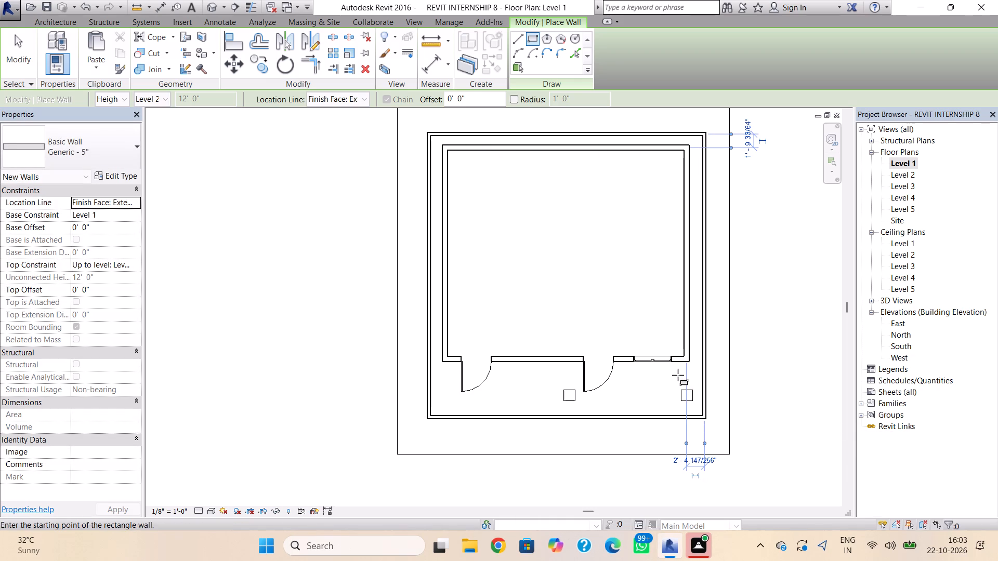
{"action": "key", "text": "Escape"}
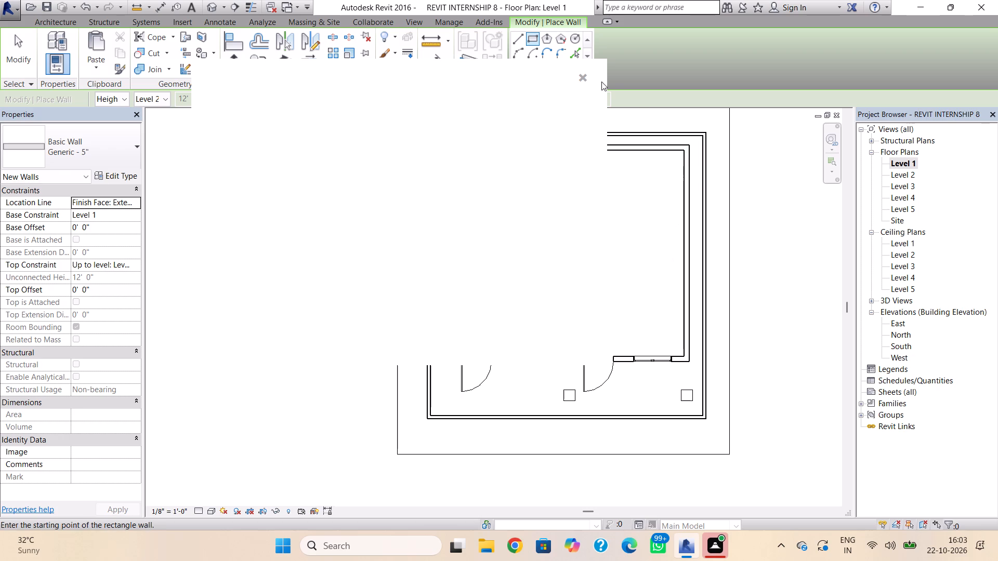
{"action": "left_click", "coordinate": [585, 75]}
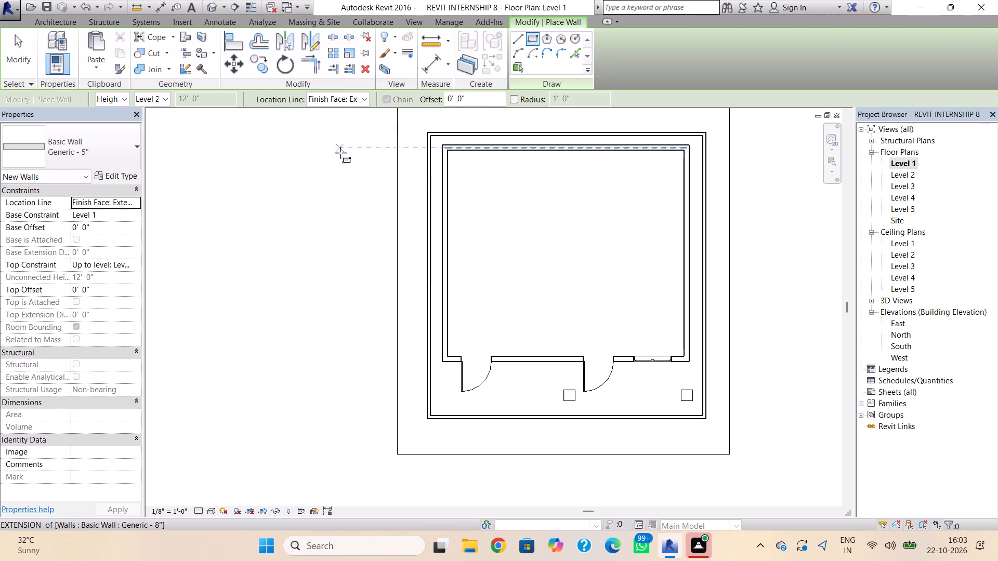
{"action": "key", "text": "Escape"}
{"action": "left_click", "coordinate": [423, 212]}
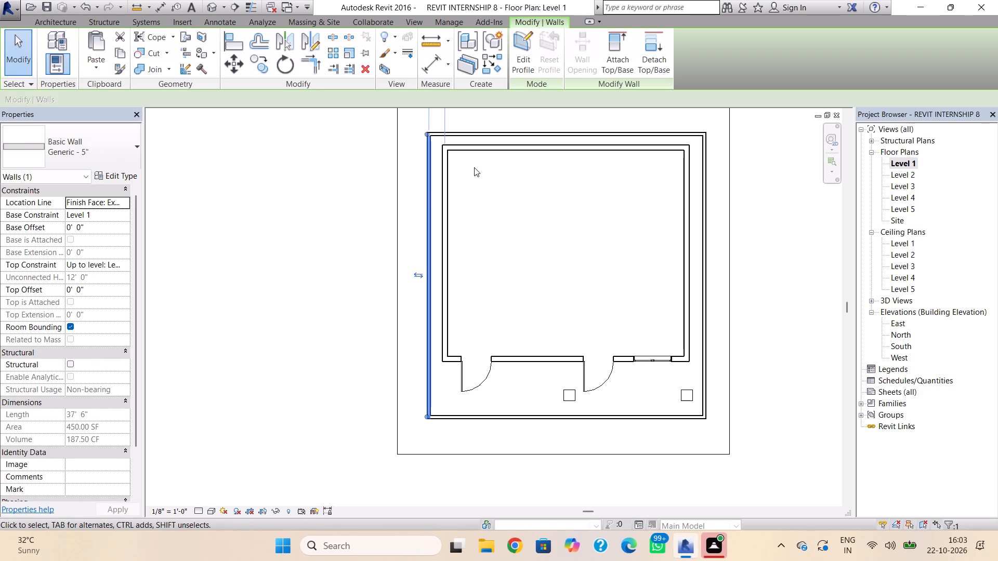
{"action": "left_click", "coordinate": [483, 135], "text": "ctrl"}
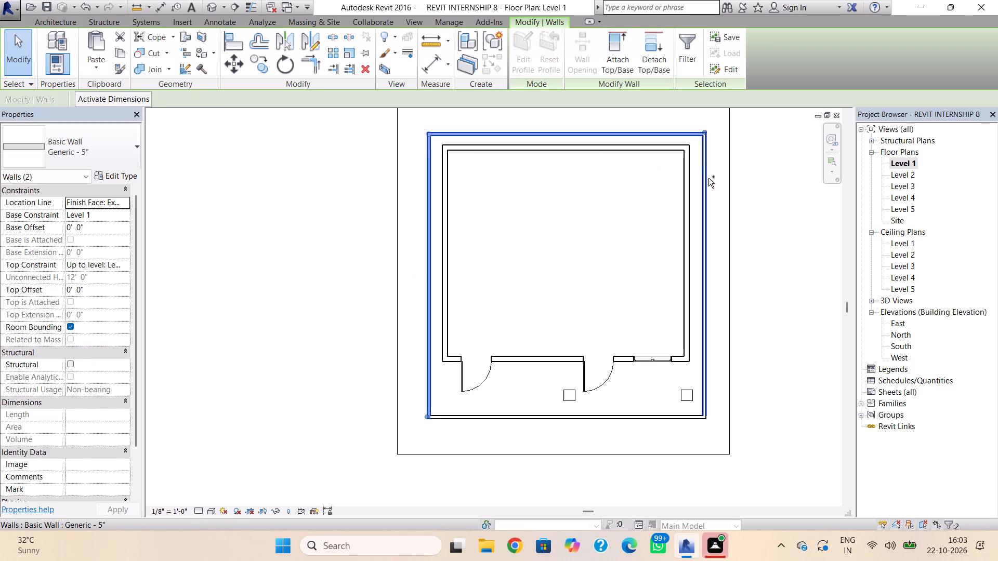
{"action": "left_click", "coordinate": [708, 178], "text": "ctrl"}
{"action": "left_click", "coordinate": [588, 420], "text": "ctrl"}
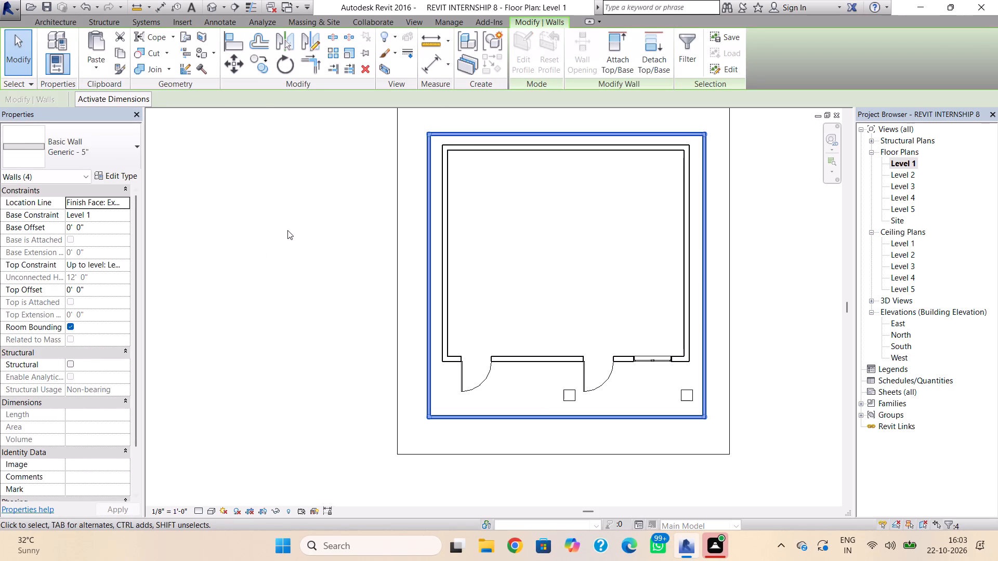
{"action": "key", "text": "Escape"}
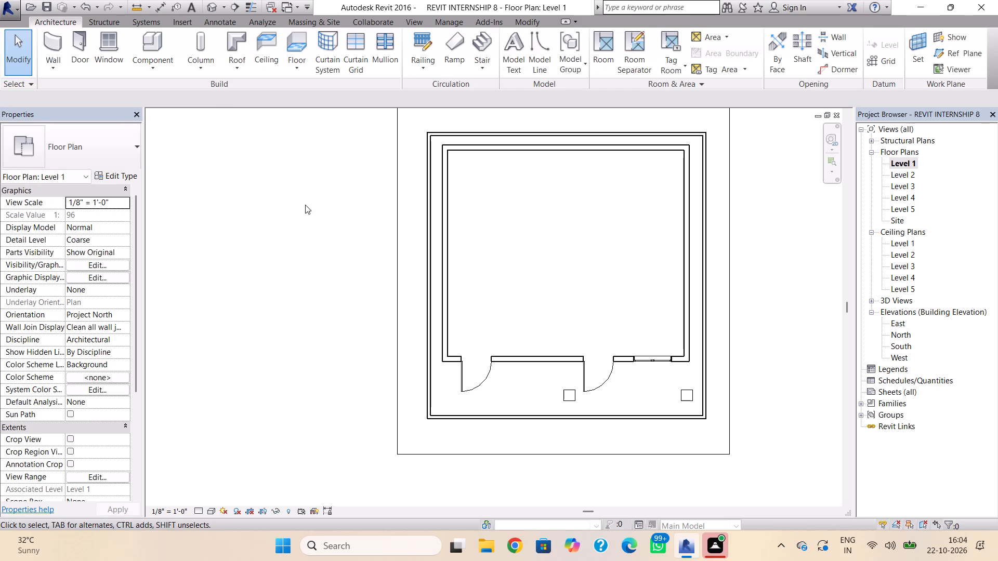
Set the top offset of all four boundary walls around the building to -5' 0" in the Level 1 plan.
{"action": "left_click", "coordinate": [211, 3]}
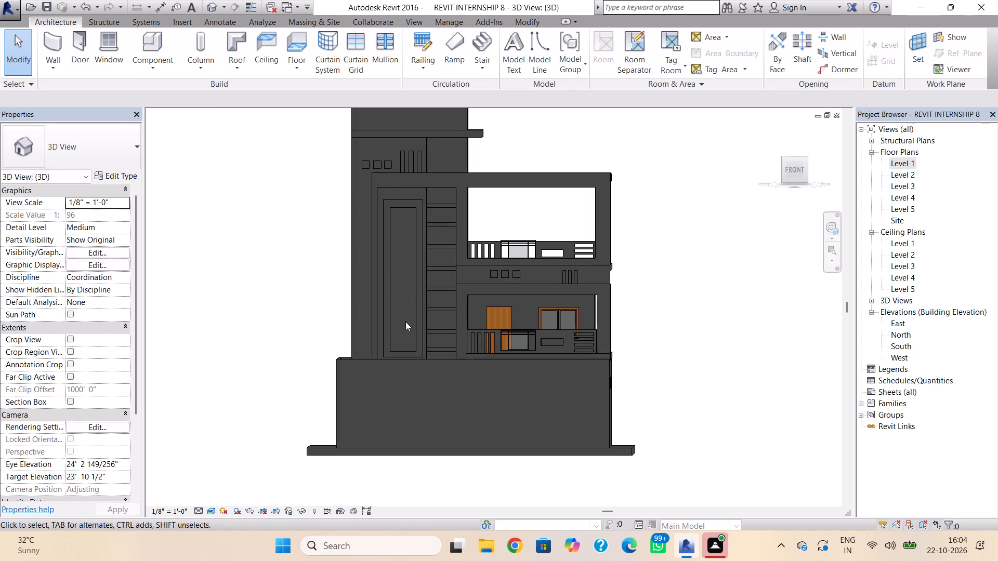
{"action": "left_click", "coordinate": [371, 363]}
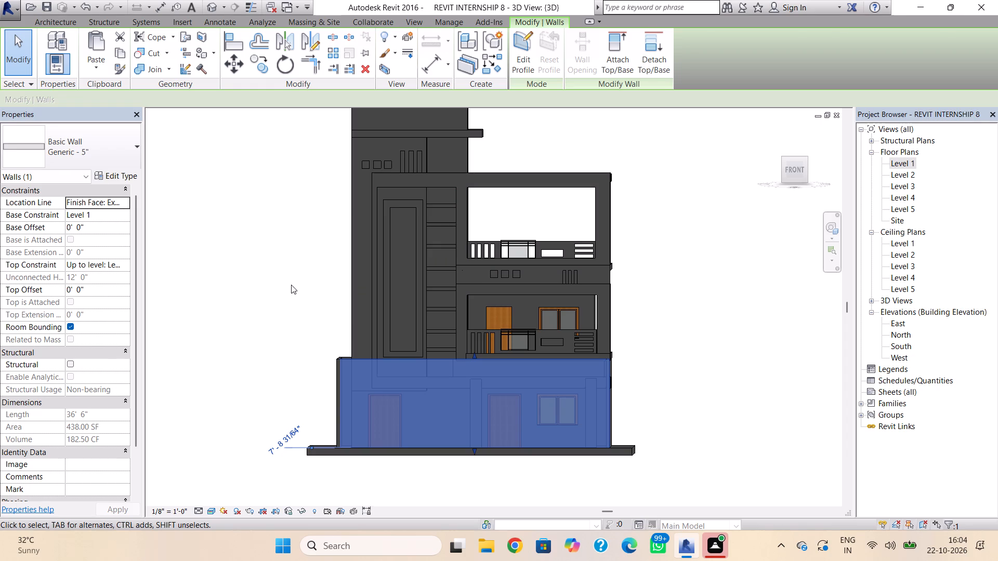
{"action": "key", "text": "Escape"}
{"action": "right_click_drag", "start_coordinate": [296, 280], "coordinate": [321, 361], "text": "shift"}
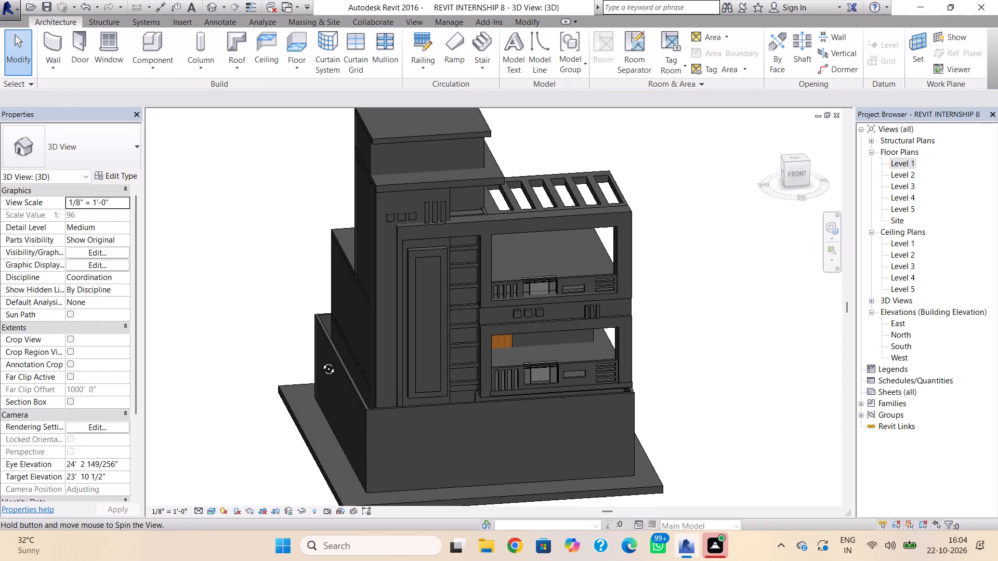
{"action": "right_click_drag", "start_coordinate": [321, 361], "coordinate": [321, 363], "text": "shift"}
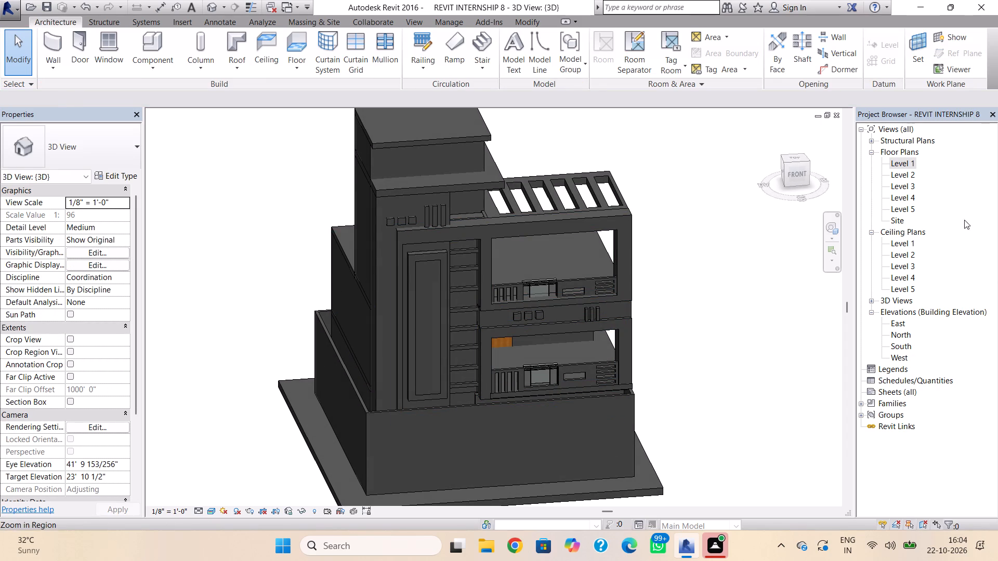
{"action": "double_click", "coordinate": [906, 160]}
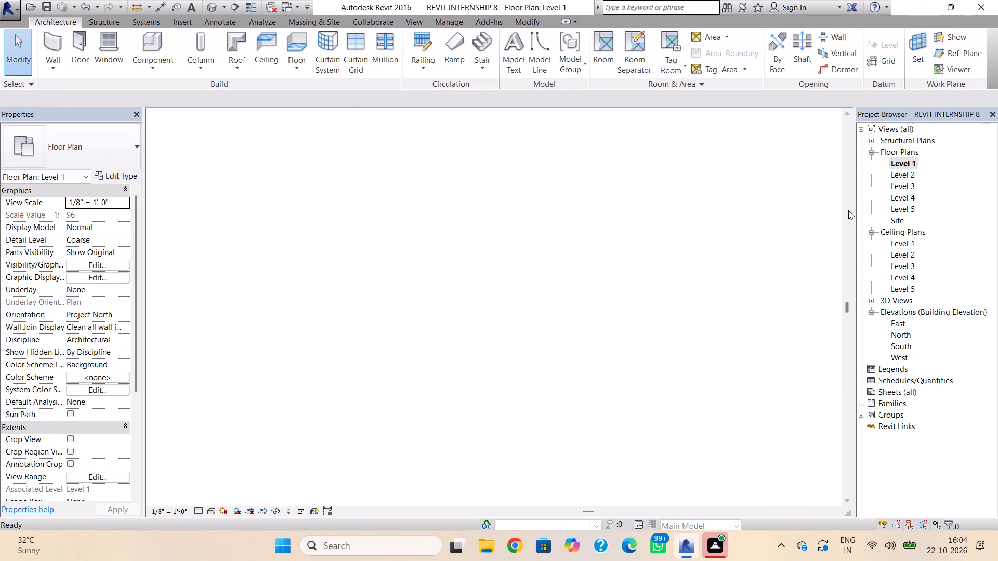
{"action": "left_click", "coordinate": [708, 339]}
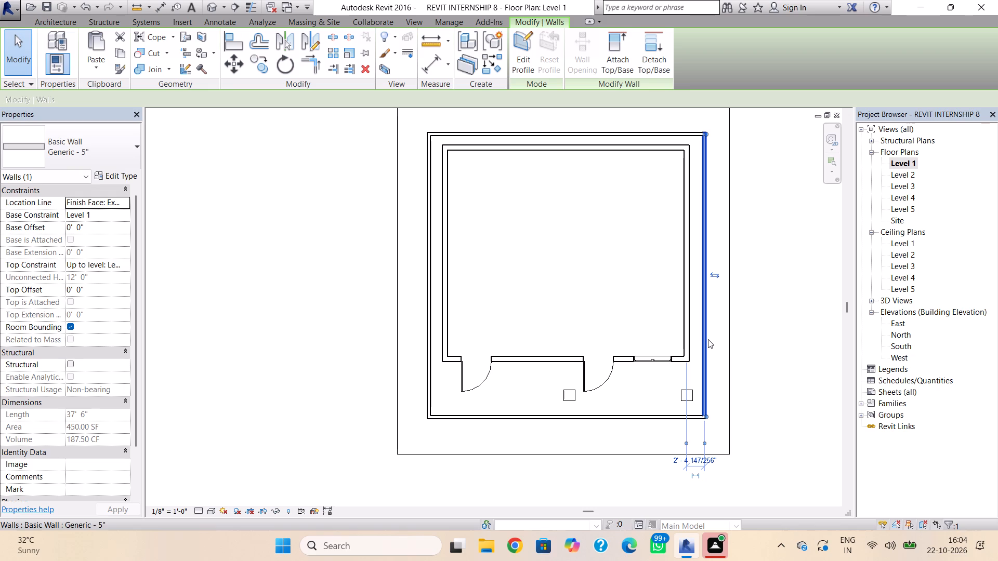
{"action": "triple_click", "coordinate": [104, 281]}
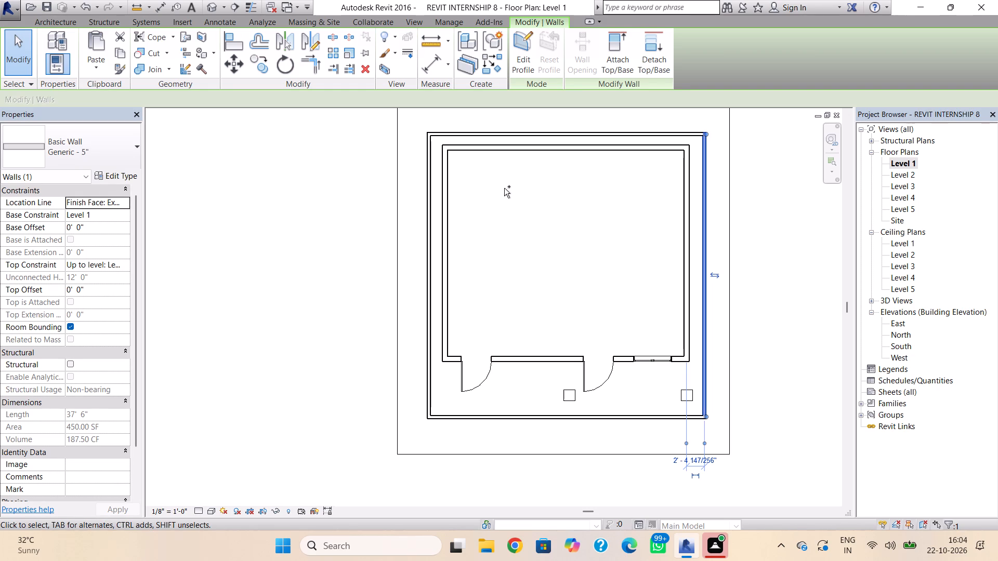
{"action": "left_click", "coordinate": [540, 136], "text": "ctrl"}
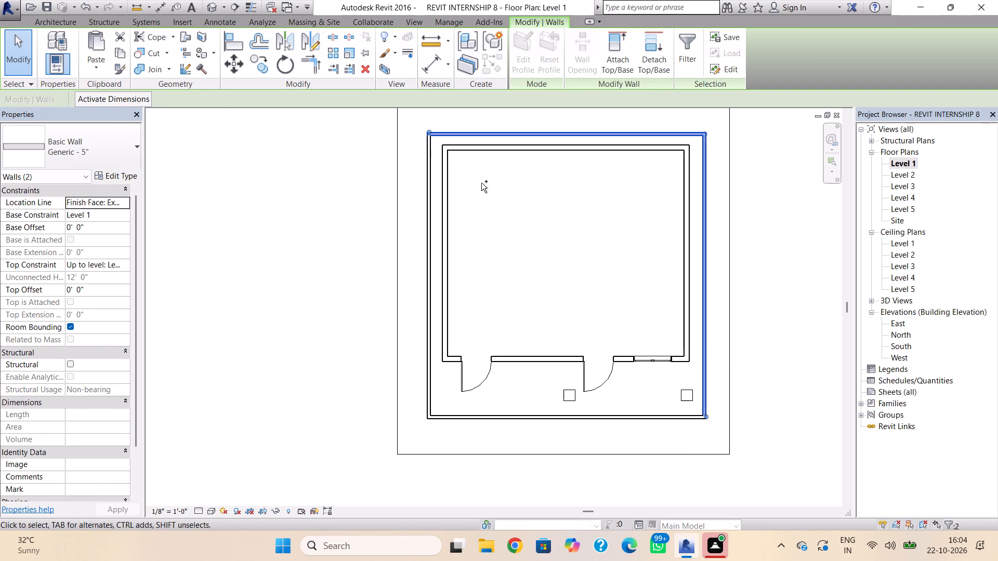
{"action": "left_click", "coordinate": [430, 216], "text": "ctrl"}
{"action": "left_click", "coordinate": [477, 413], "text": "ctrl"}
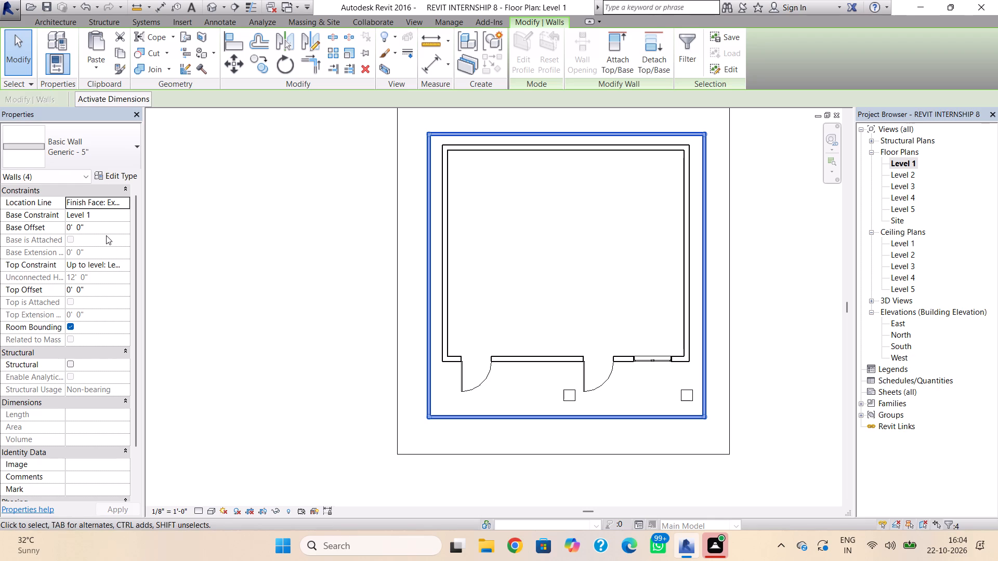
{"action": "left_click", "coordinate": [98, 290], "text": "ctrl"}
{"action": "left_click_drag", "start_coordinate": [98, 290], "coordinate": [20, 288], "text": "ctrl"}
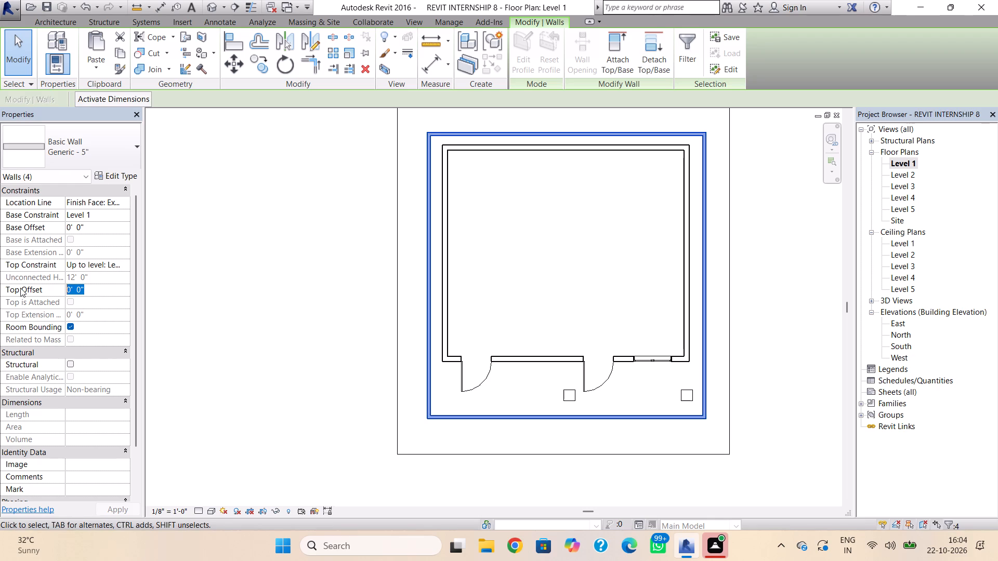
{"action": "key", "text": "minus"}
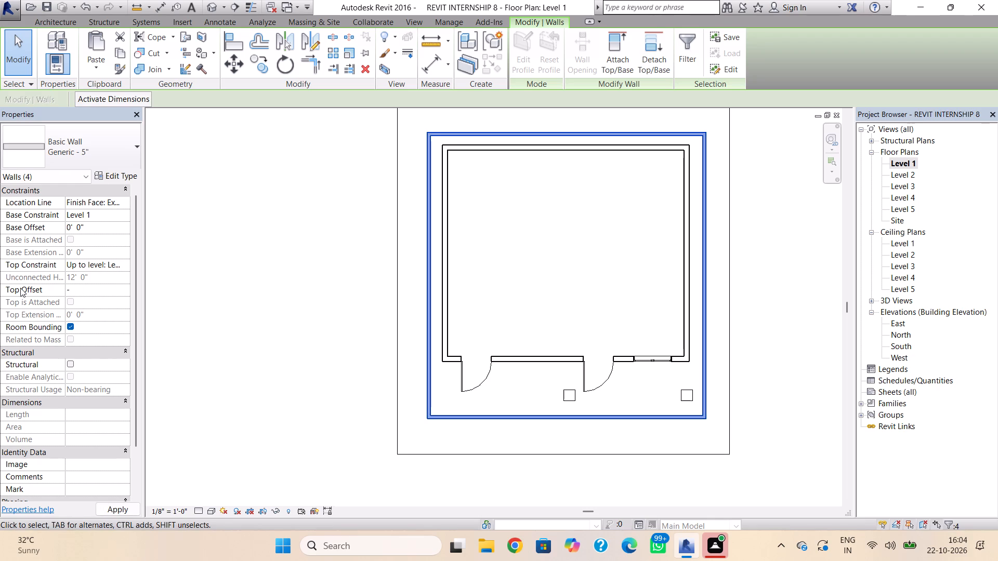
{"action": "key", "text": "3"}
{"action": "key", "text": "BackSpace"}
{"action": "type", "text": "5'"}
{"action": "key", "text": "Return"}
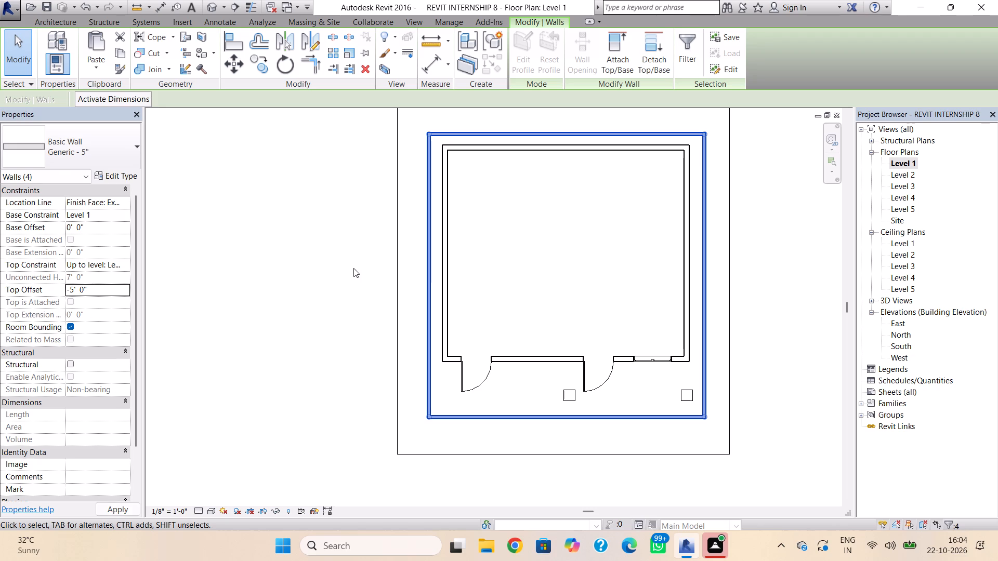
Set the top offset of all four boundary walls around the building to -6' 0" in the Level 1 plan.
{"action": "left_click", "coordinate": [213, 8]}
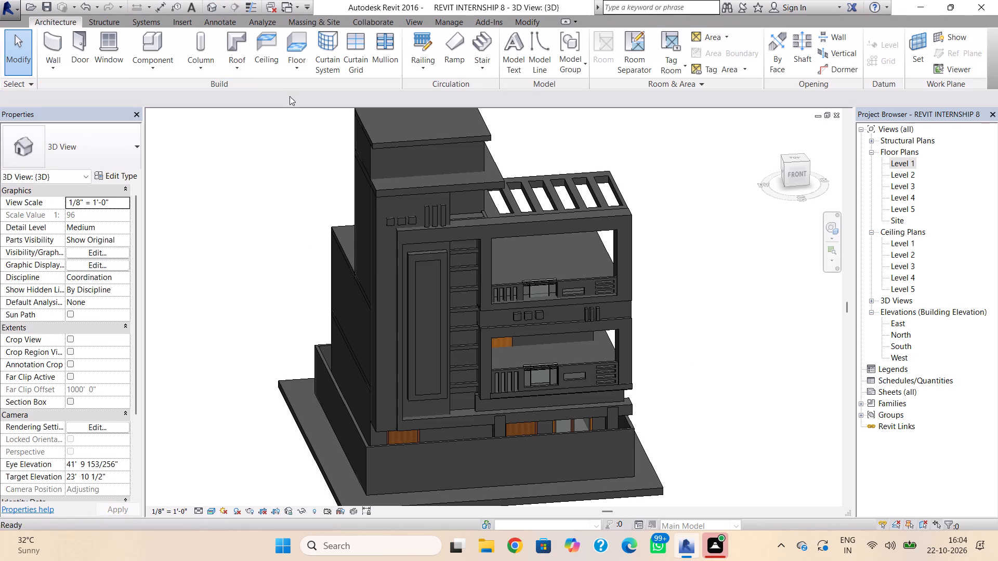
{"action": "key", "text": "Escape"}
{"action": "scroll", "coordinate": [363, 166], "scroll_direction": "down", "scroll_amount": 1}
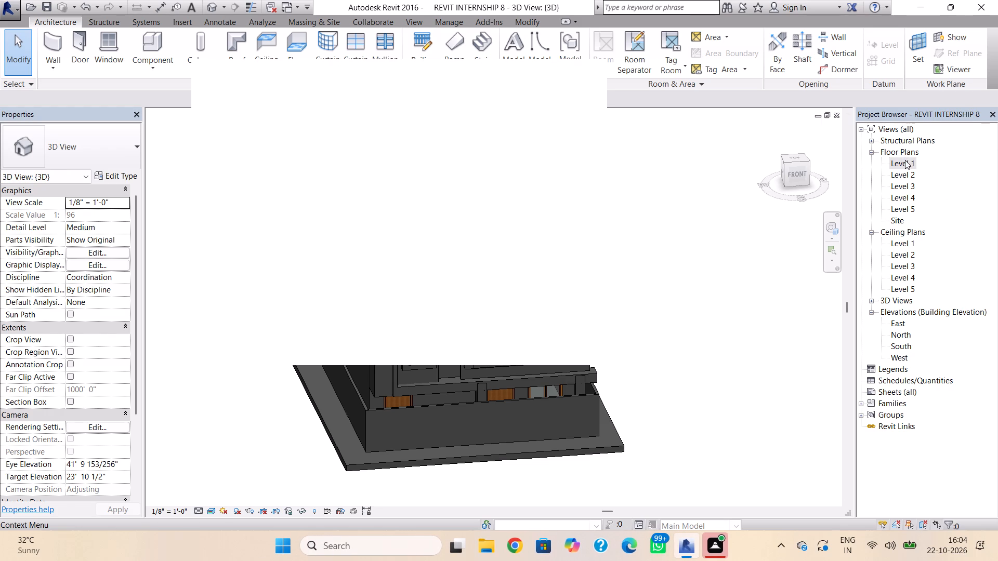
{"action": "double_click", "coordinate": [905, 160]}
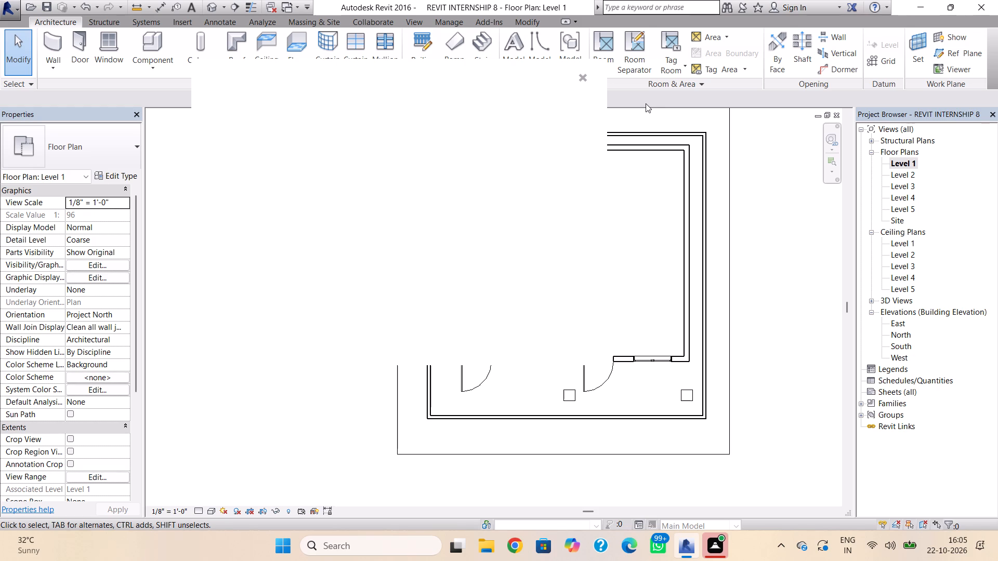
{"action": "left_click", "coordinate": [583, 77]}
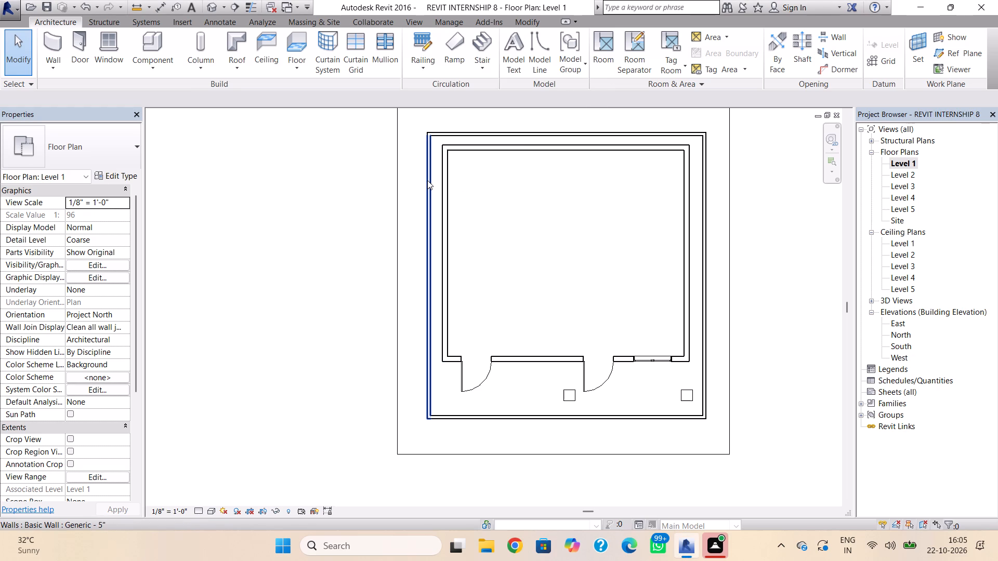
{"action": "left_click", "coordinate": [427, 180]}
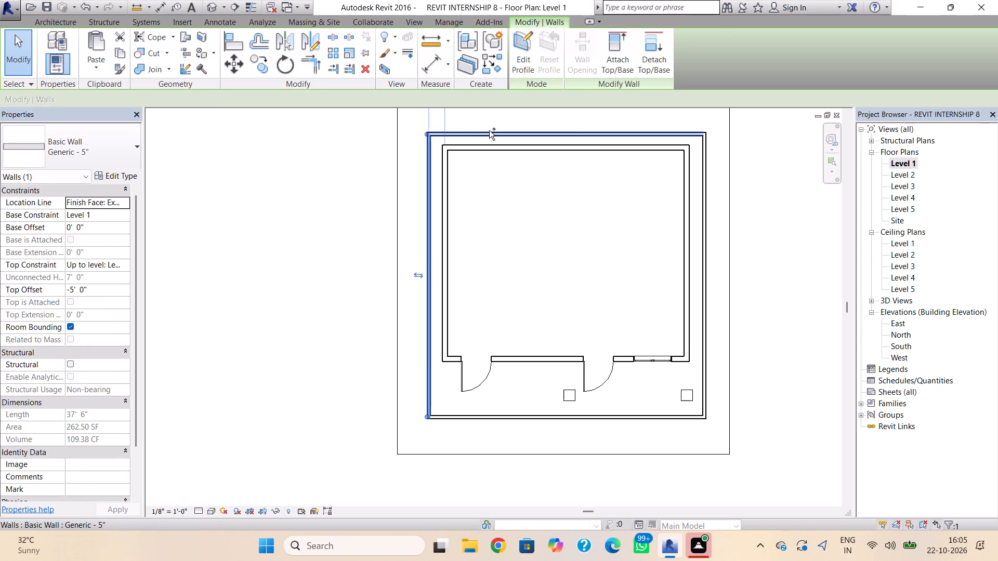
{"action": "left_click", "coordinate": [490, 130], "text": "ctrl"}
{"action": "left_click", "coordinate": [706, 209], "text": "ctrl"}
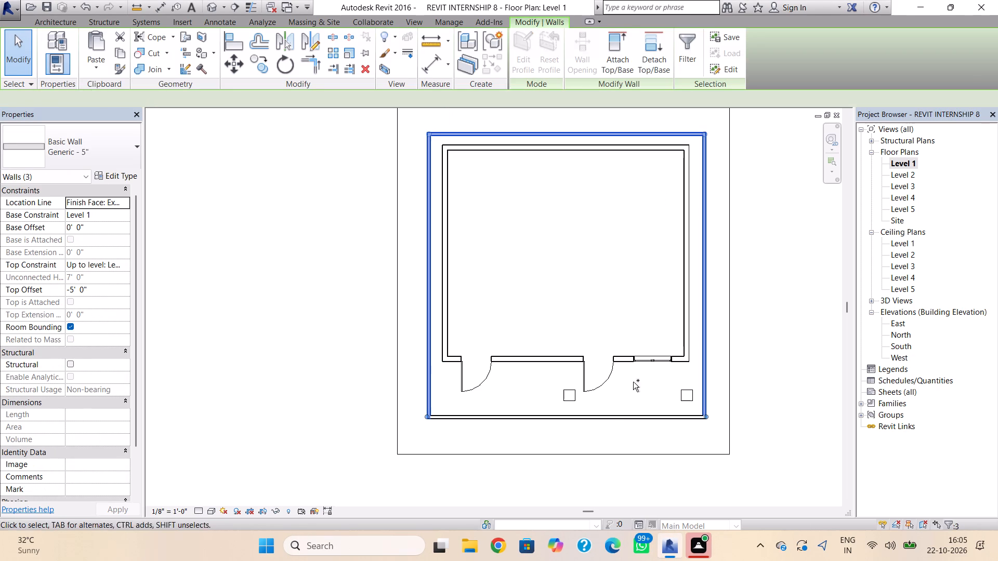
{"action": "left_click", "coordinate": [602, 420], "text": "ctrl"}
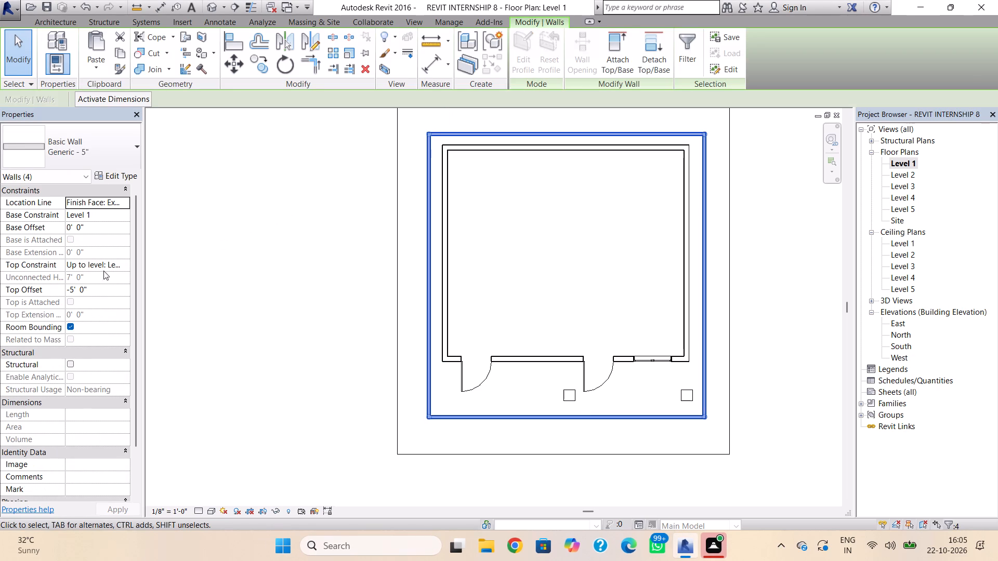
{"action": "left_click", "coordinate": [95, 287]}
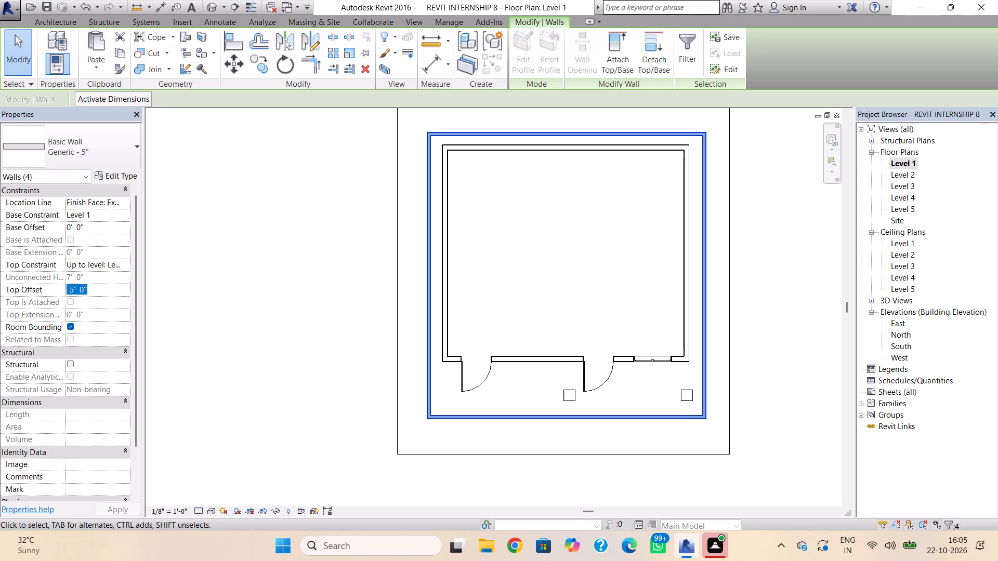
{"action": "key", "text": "minus"}
{"action": "type", "text": "6'"}
{"action": "key", "text": "Return"}
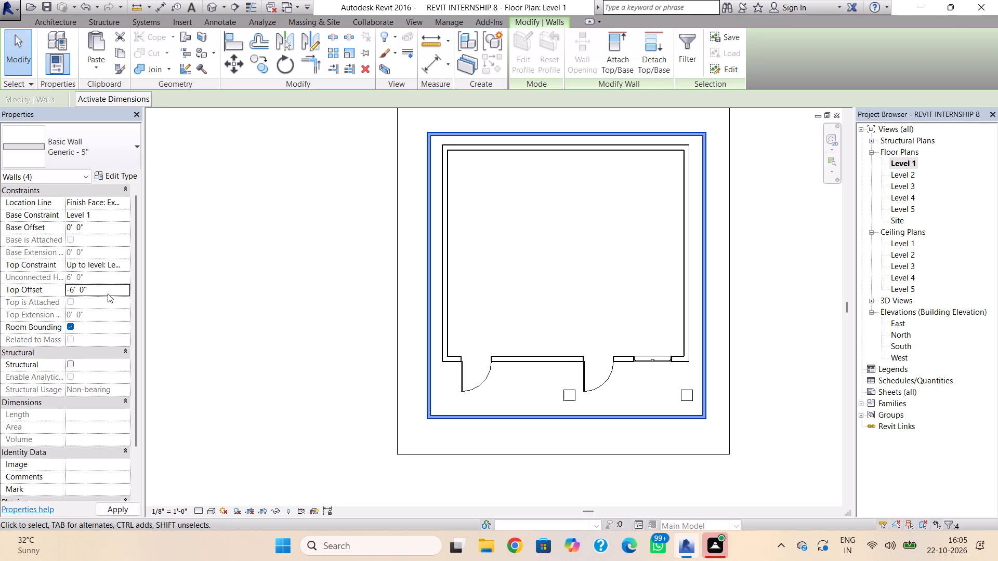
In the Level 1 plan, shorten the front boundary wall to 21' 0", leaving a 15' 6" opening at its right end.
{"action": "left_click", "coordinate": [207, 7]}
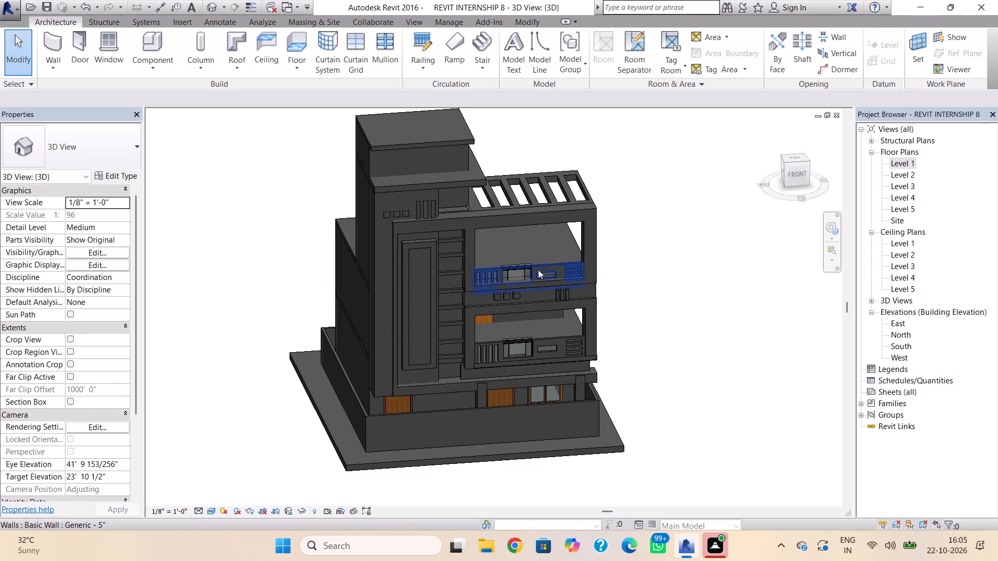
{"action": "left_click", "coordinate": [496, 409]}
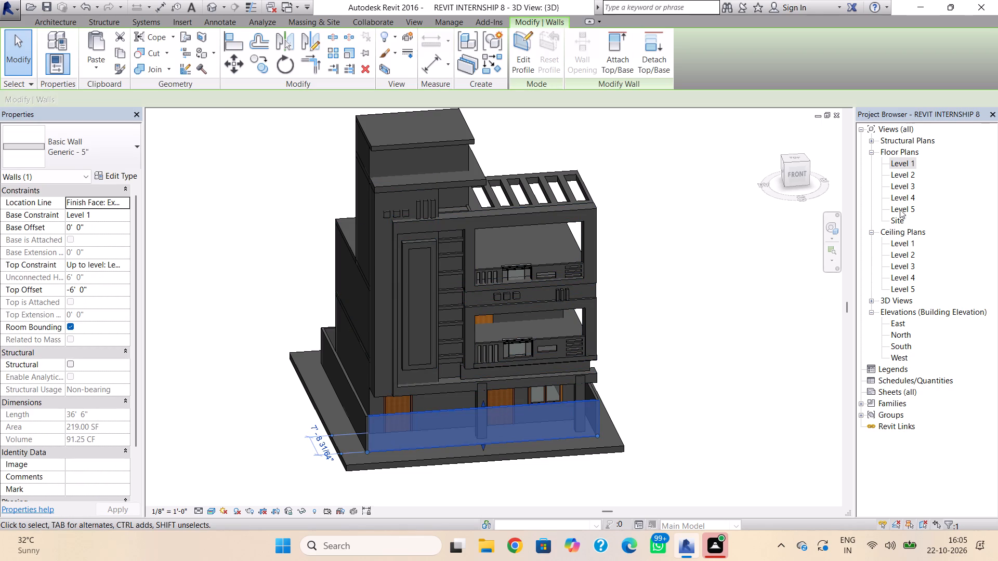
{"action": "double_click", "coordinate": [900, 162]}
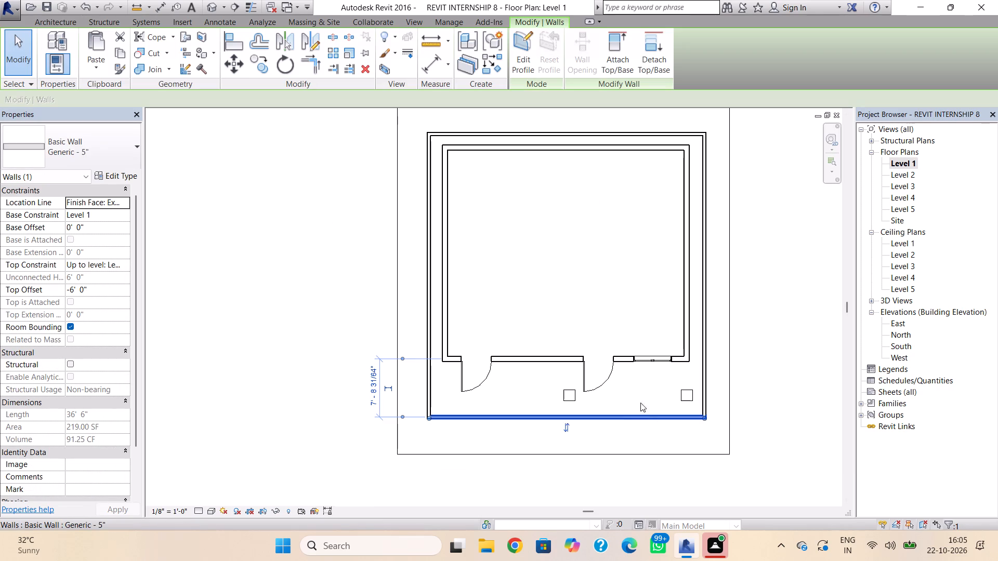
{"action": "middle_click_drag", "start_coordinate": [643, 390], "coordinate": [640, 336]}
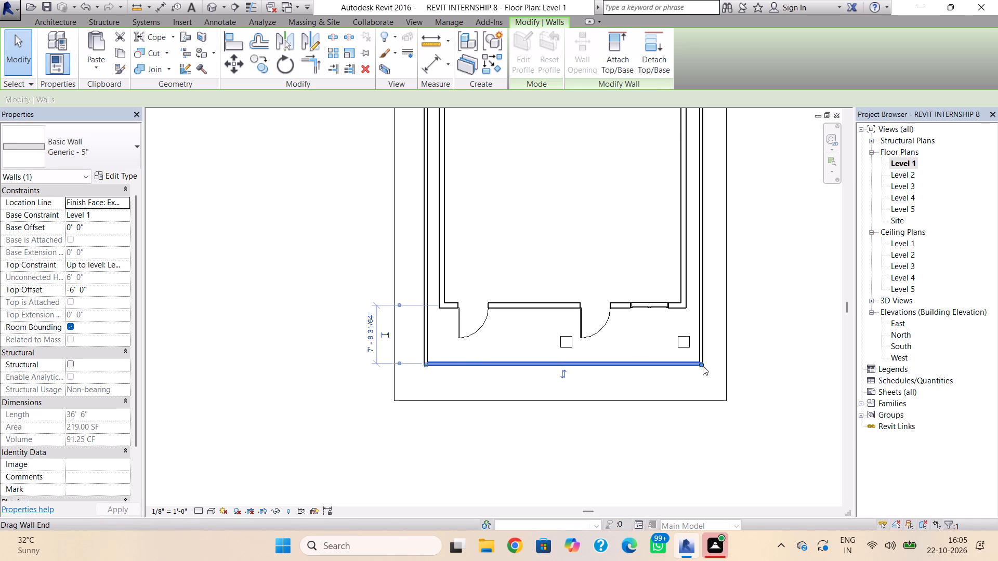
{"action": "left_click_drag", "start_coordinate": [703, 365], "coordinate": [588, 358]}
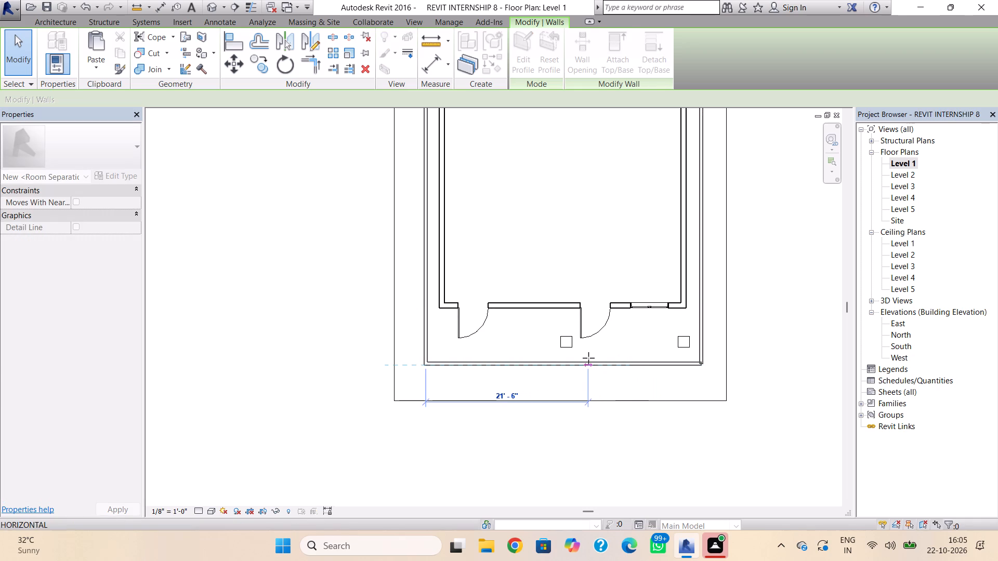
{"action": "left_click_drag", "start_coordinate": [588, 358], "coordinate": [585, 358]}
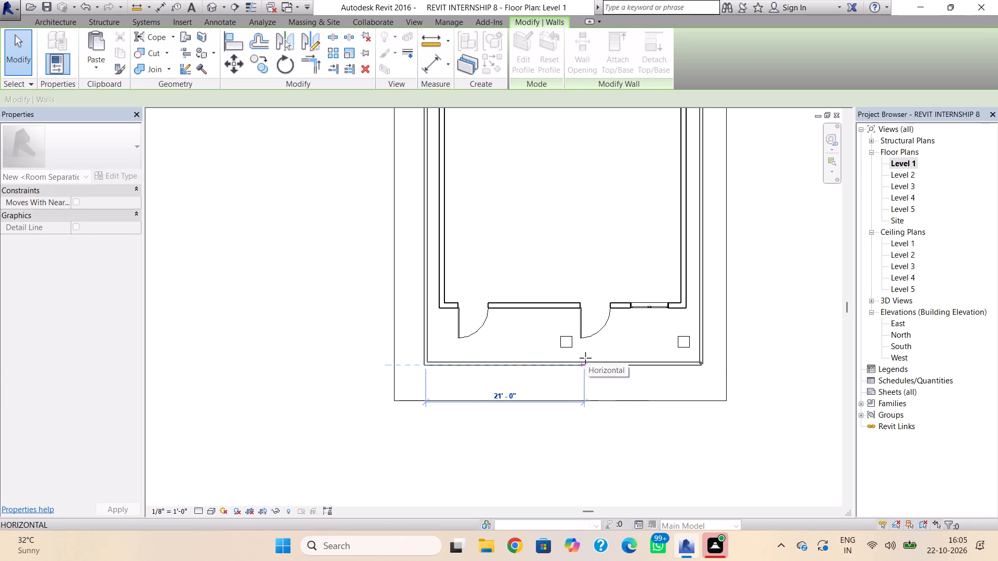
{"action": "left_click_drag", "start_coordinate": [585, 358], "coordinate": [583, 358]}
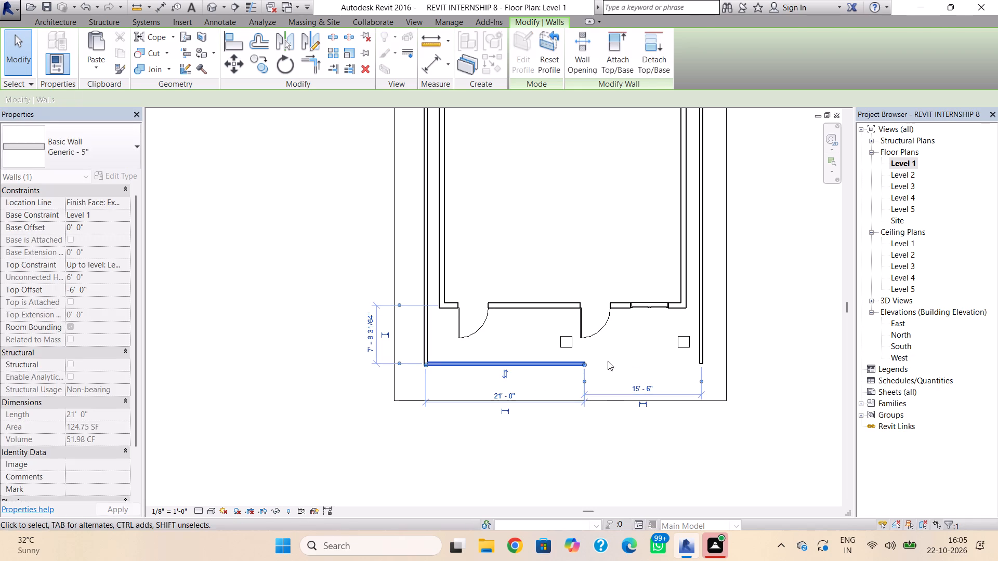
{"action": "key", "text": "Escape"}
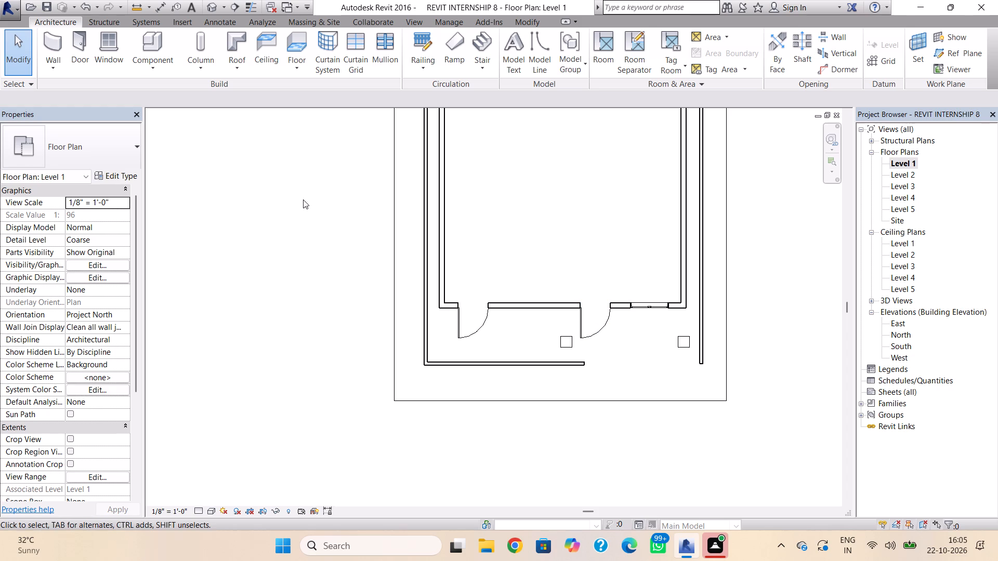
Place two 24" x 24" rectangular architectural columns on Level 1, one at each boundary wall end flanking the front opening.
{"action": "left_click", "coordinate": [194, 66]}
{"action": "left_click", "coordinate": [212, 126]}
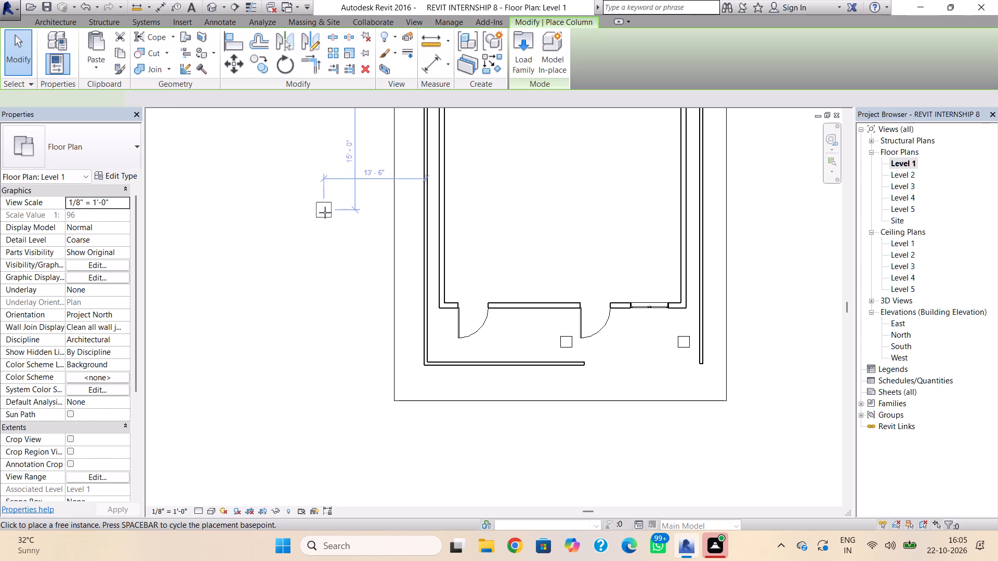
{"action": "left_click", "coordinate": [584, 368]}
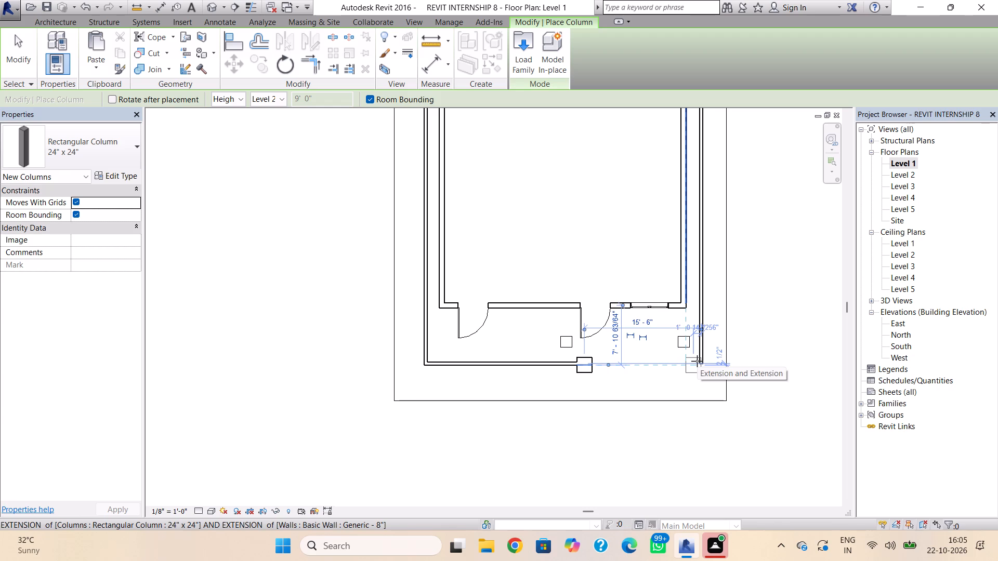
{"action": "scroll", "coordinate": [697, 361], "scroll_direction": "up", "scroll_amount": 8}
{"action": "left_click", "coordinate": [697, 362]}
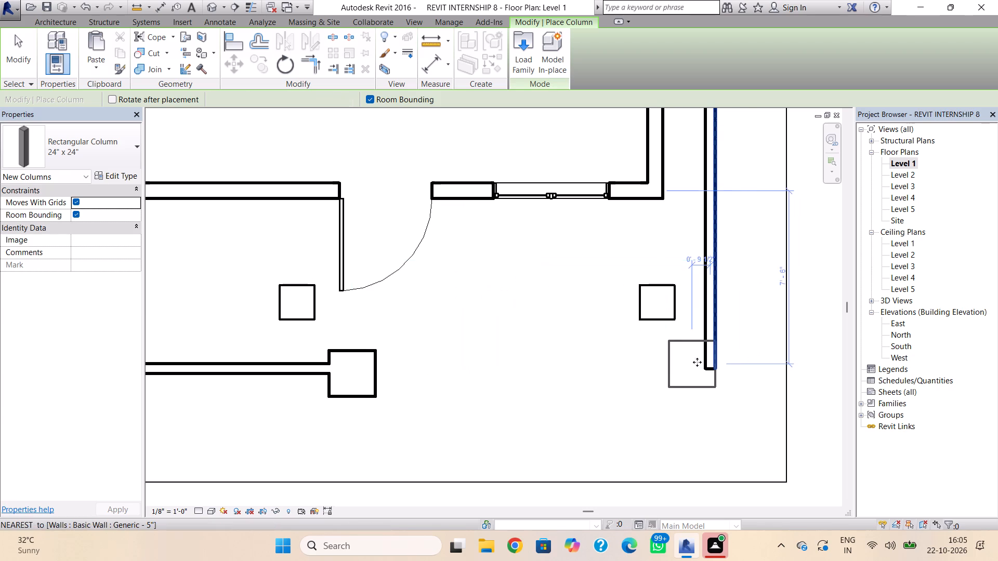
{"action": "key", "text": "Escape"}
{"action": "key", "text": "Escape"}
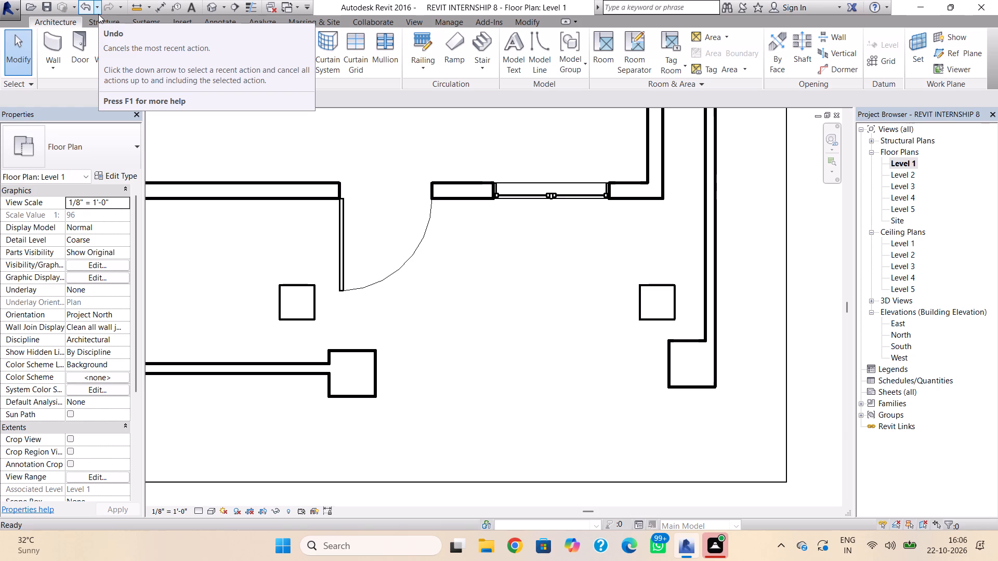
In the 3D view, set the top offset of both columns flanking the front opening to -4' 0".
{"action": "left_click", "coordinate": [209, 12]}
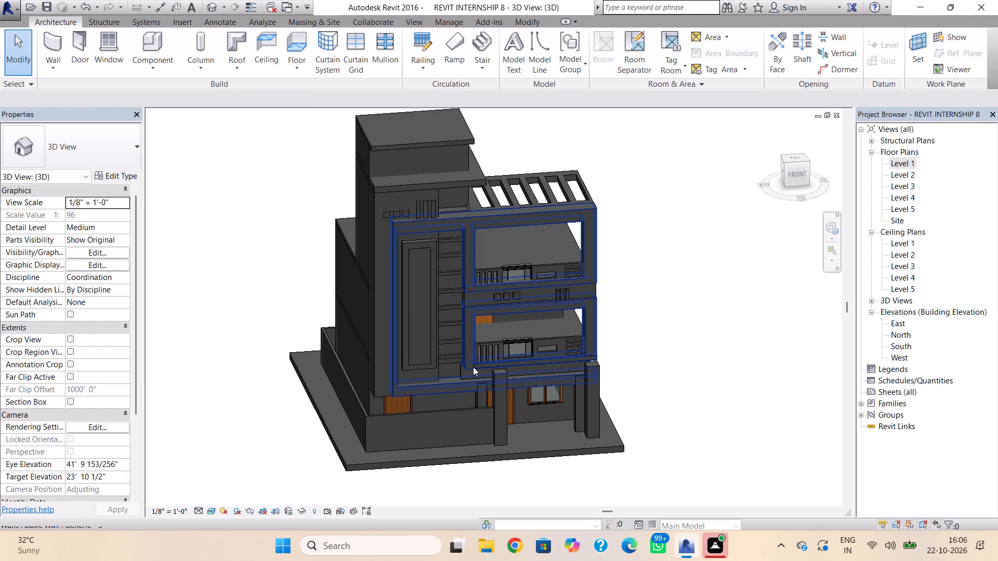
{"action": "left_click", "coordinate": [498, 381]}
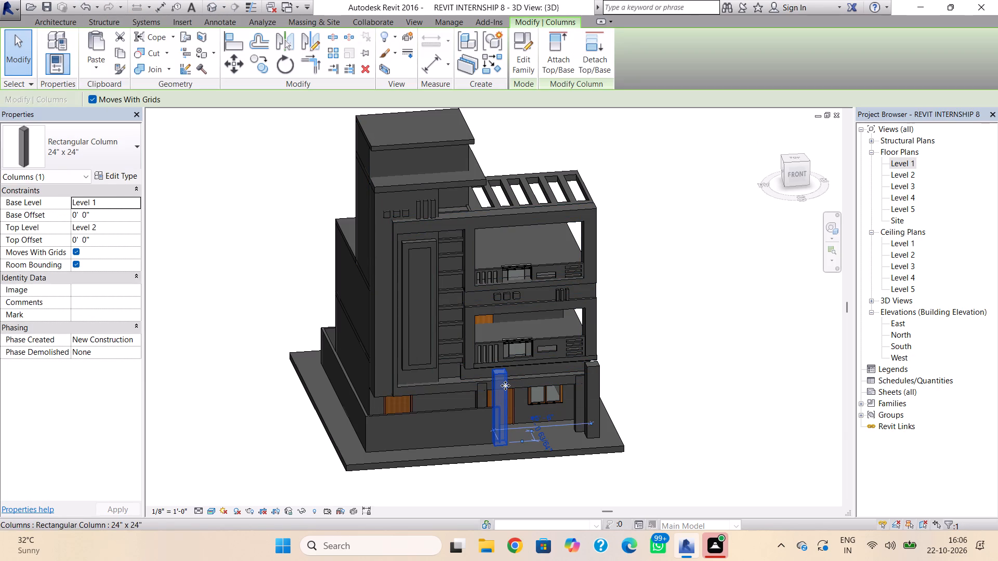
{"action": "left_click", "coordinate": [591, 371], "text": "ctrl"}
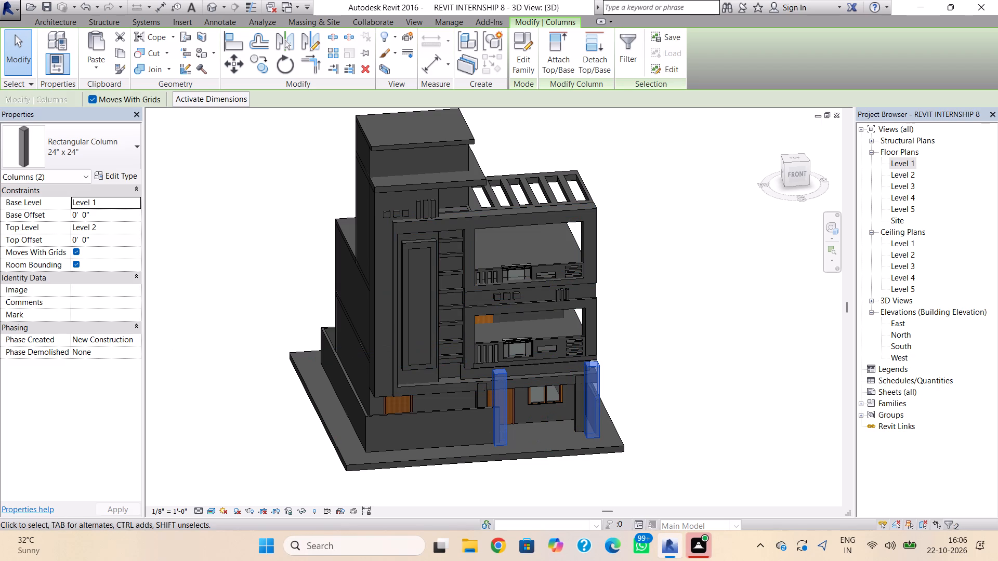
{"action": "left_click", "coordinate": [110, 235]}
{"action": "key", "text": "minus"}
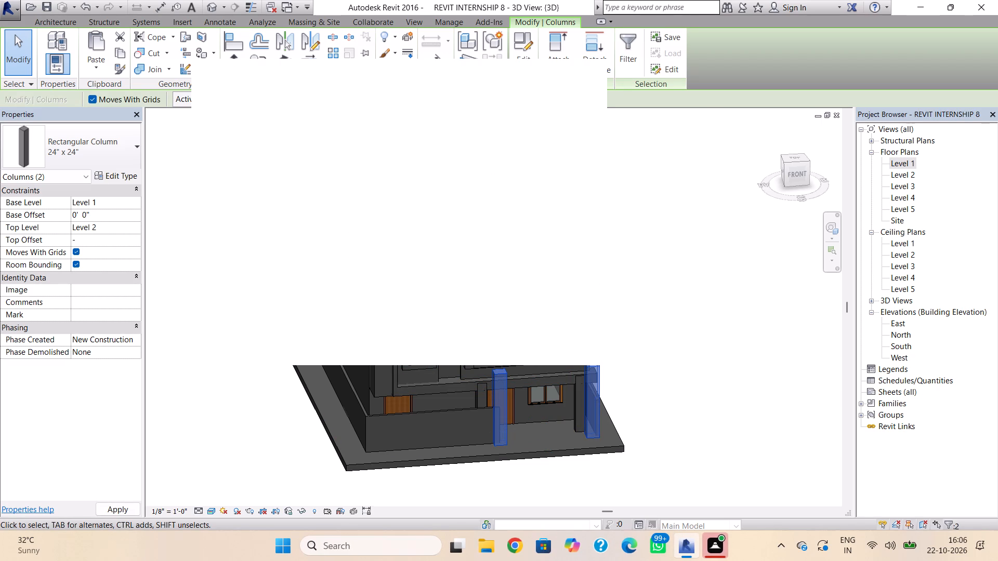
{"action": "type", "text": "4'"}
{"action": "key", "text": "Return"}
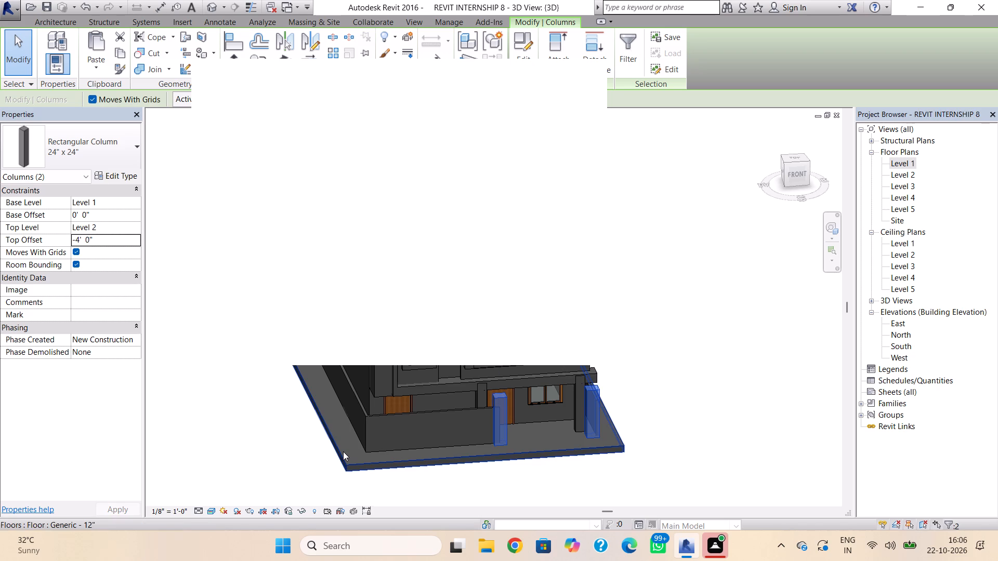
Set the top offset of both gate columns to -5' 0" and dismiss the notification card covering the view.
{"action": "left_click", "coordinate": [106, 241]}
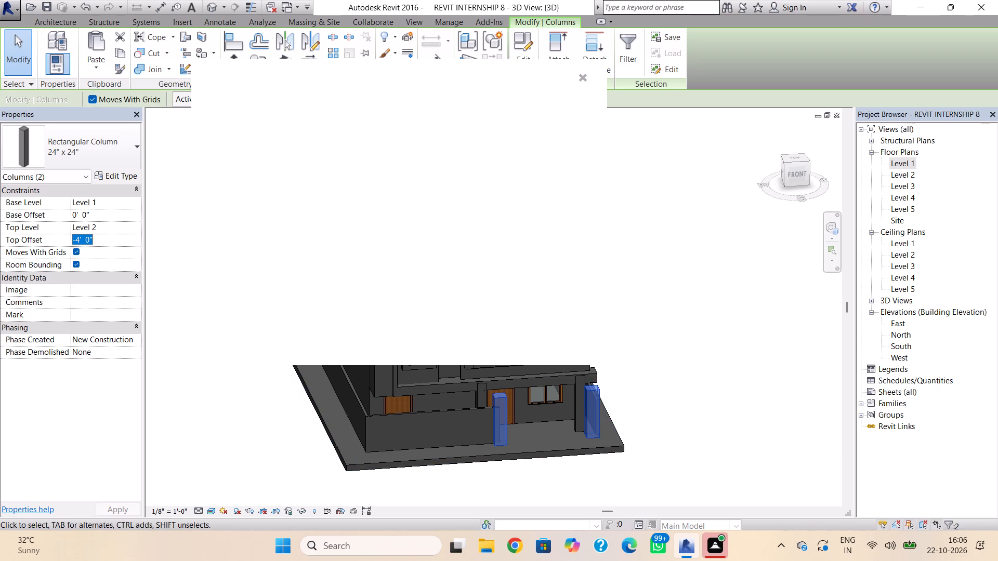
{"action": "type", "text": "-5'"}
{"action": "key", "text": "Return"}
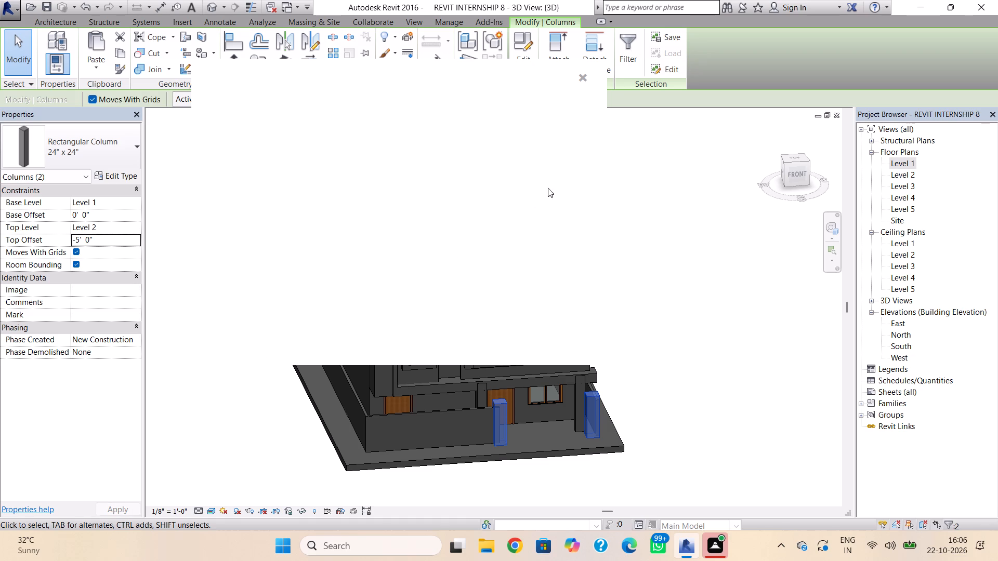
{"action": "left_click", "coordinate": [583, 81]}
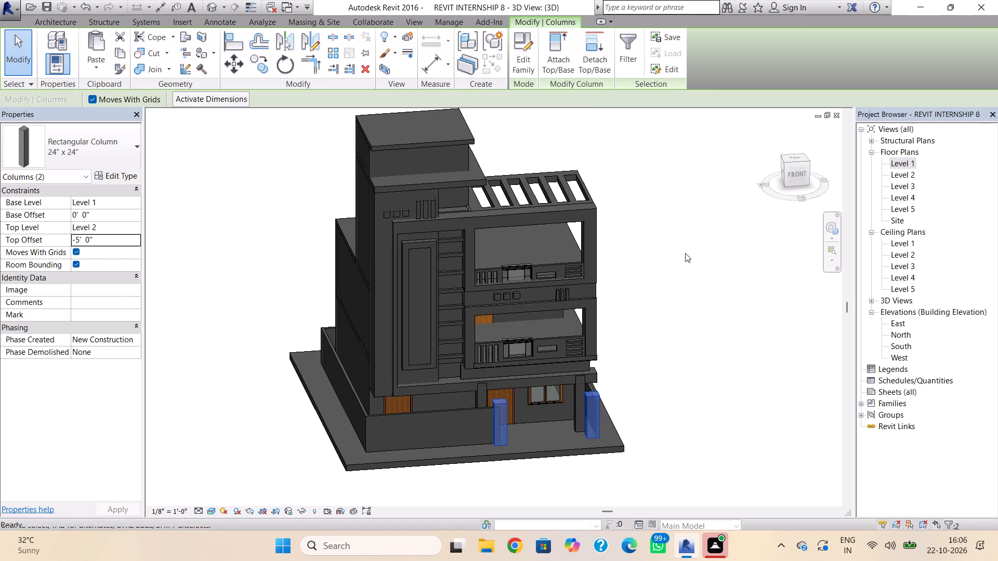
{"action": "key", "text": "Escape"}
Examine the front elevation, the gate columns and the upper roof of the building in the 3D view.
{"action": "right_click_drag", "start_coordinate": [663, 272], "coordinate": [638, 291], "text": "shift"}
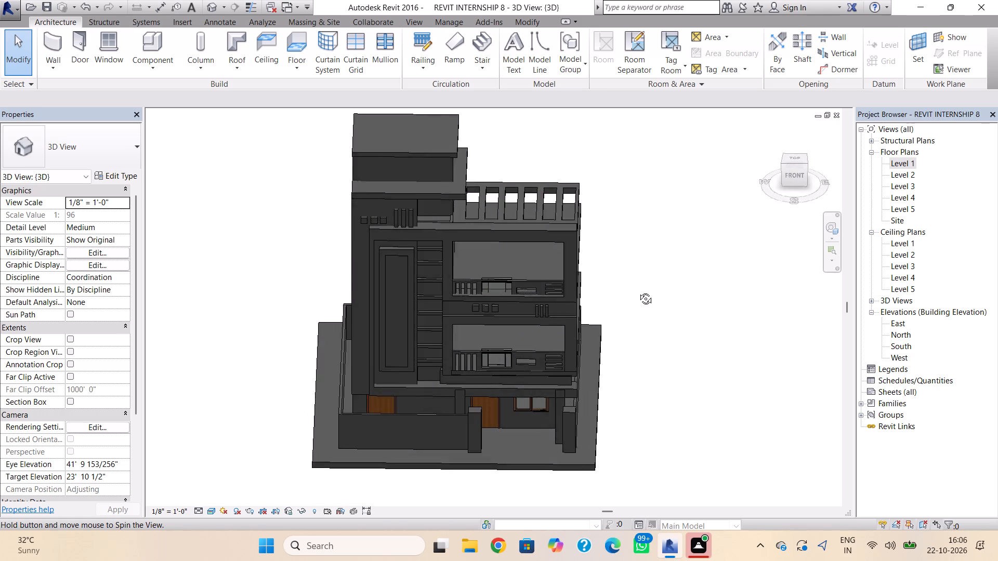
{"action": "right_click_drag", "start_coordinate": [638, 291], "coordinate": [642, 279], "text": "shift"}
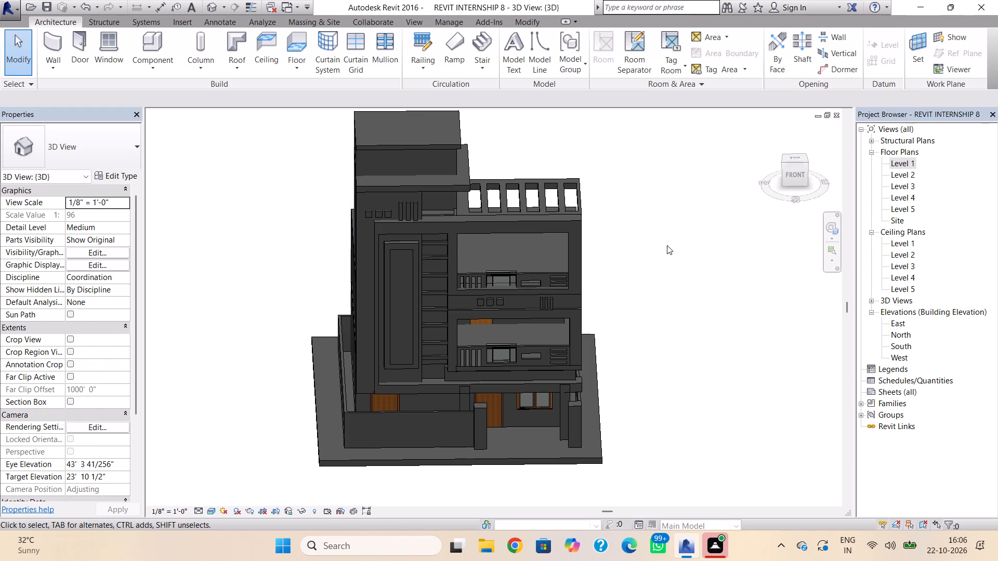
{"action": "scroll", "coordinate": [546, 238], "scroll_direction": "up", "scroll_amount": 4}
{"action": "right_click_drag", "start_coordinate": [548, 232], "coordinate": [547, 277], "text": "shift"}
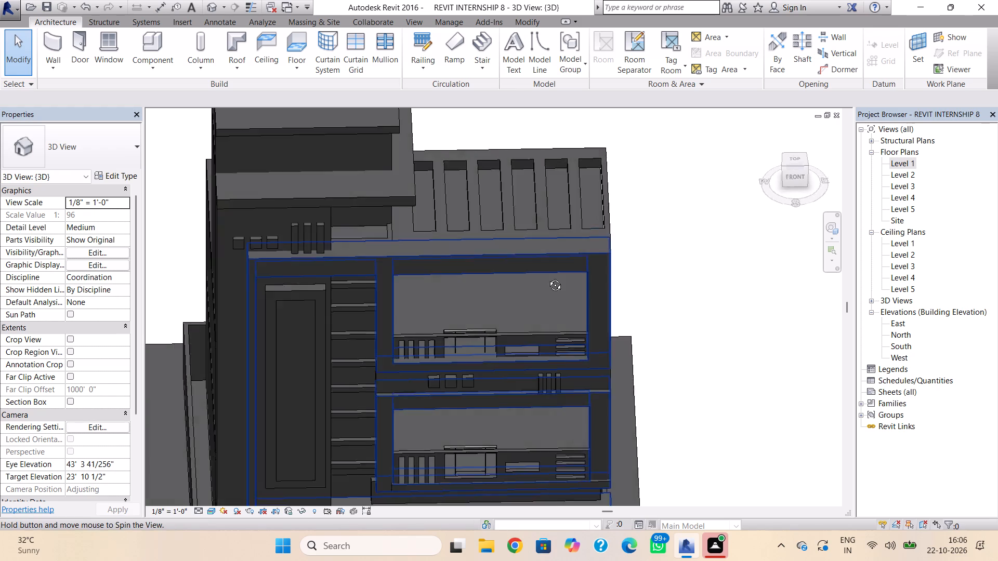
{"action": "right_click_drag", "start_coordinate": [547, 277], "coordinate": [483, 217], "text": "shift"}
{"action": "scroll", "coordinate": [490, 222], "scroll_direction": "down", "scroll_amount": 1}
{"action": "middle_click_drag", "start_coordinate": [509, 253], "coordinate": [559, 375]}
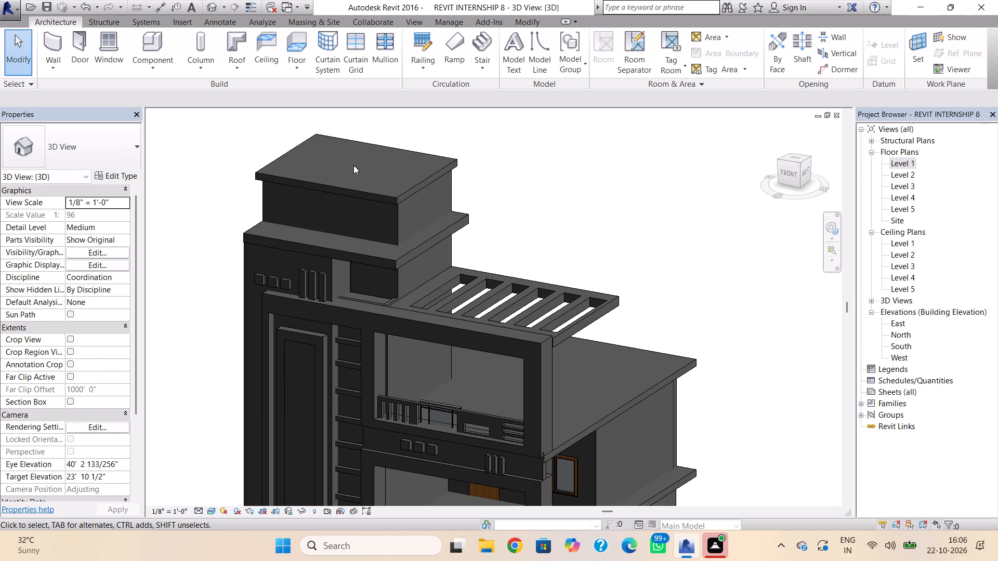
{"action": "left_click", "coordinate": [372, 190]}
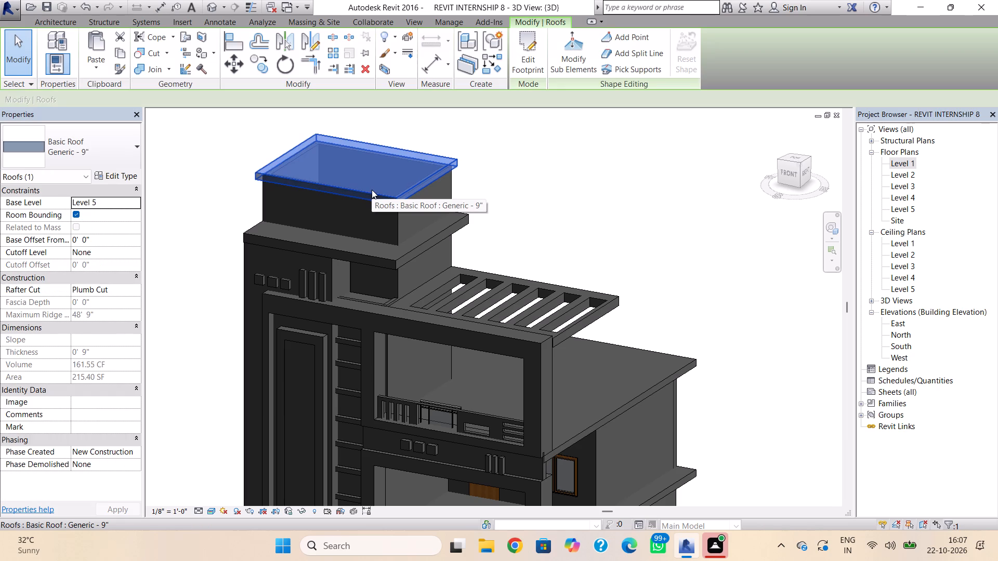
{"action": "left_click", "coordinate": [713, 547]}
{"action": "left_click", "coordinate": [784, 435]}
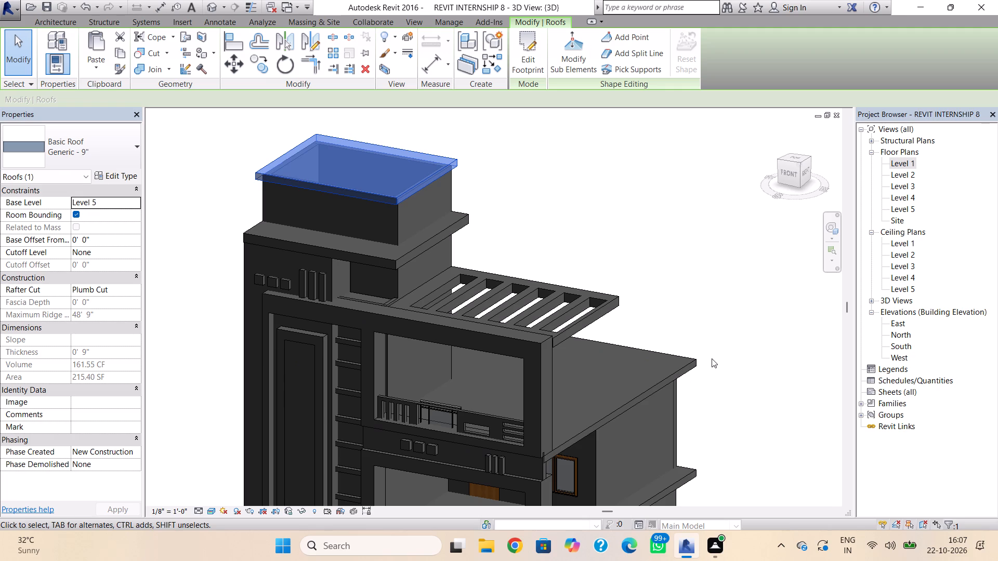
{"action": "left_click", "coordinate": [502, 173]}
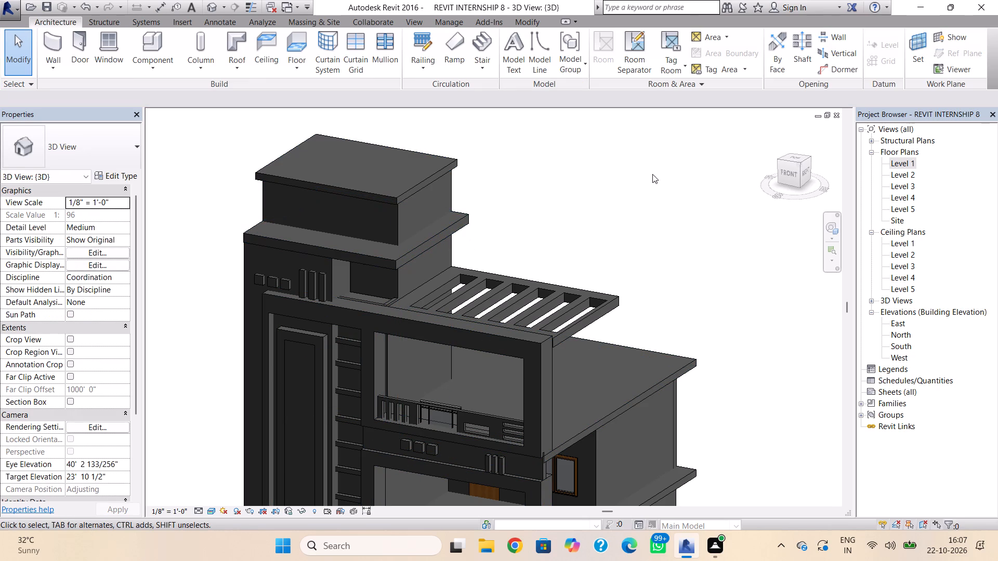